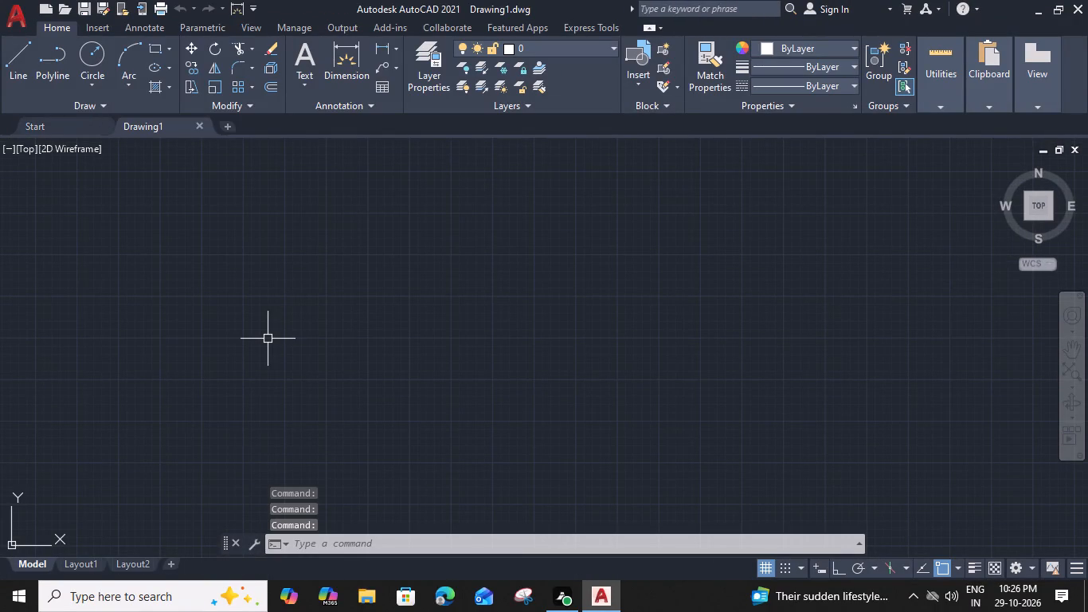
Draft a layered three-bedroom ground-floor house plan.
Configure the drawing units to Engineering length with 0'-0.000" precision and Inches as the insertion scale.
{"action": "key", "text": "u"}
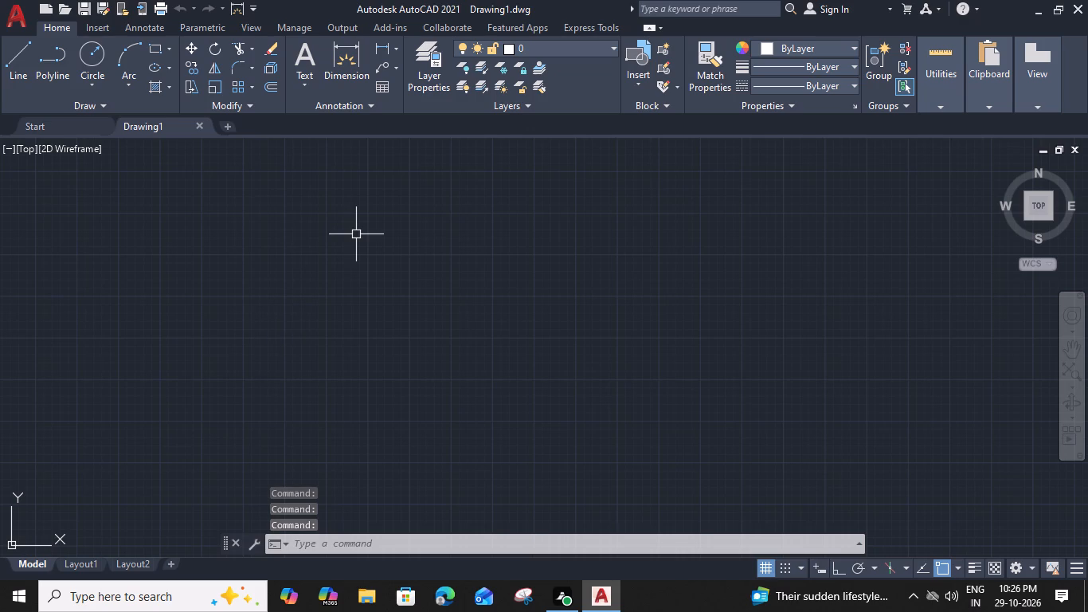
{"action": "type", "text": "n"}
{"action": "key", "text": "space"}
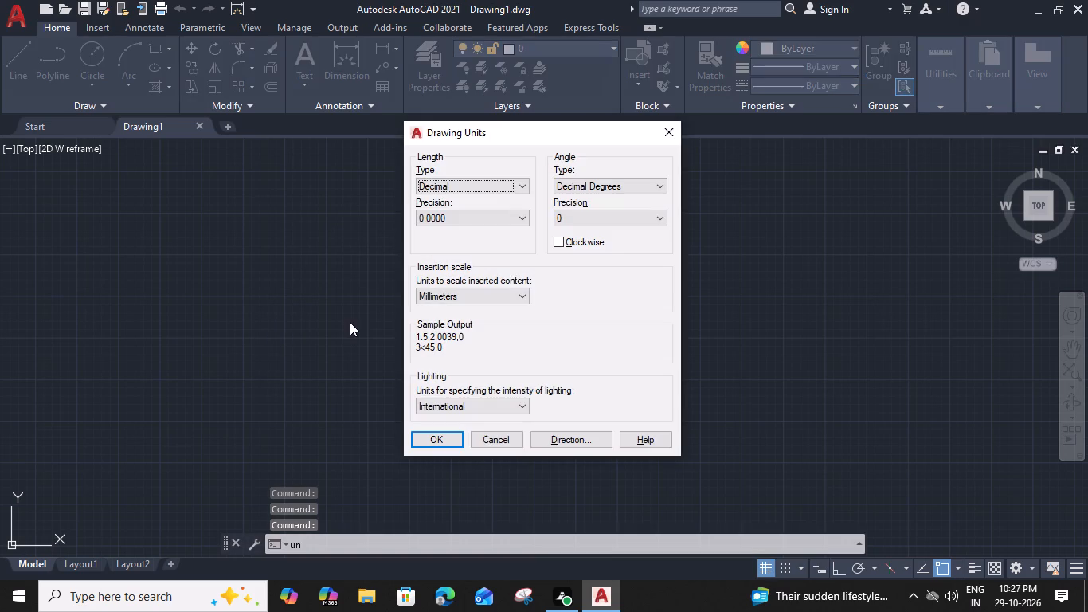
{"action": "left_click", "coordinate": [488, 188]}
{"action": "left_click", "coordinate": [479, 219]}
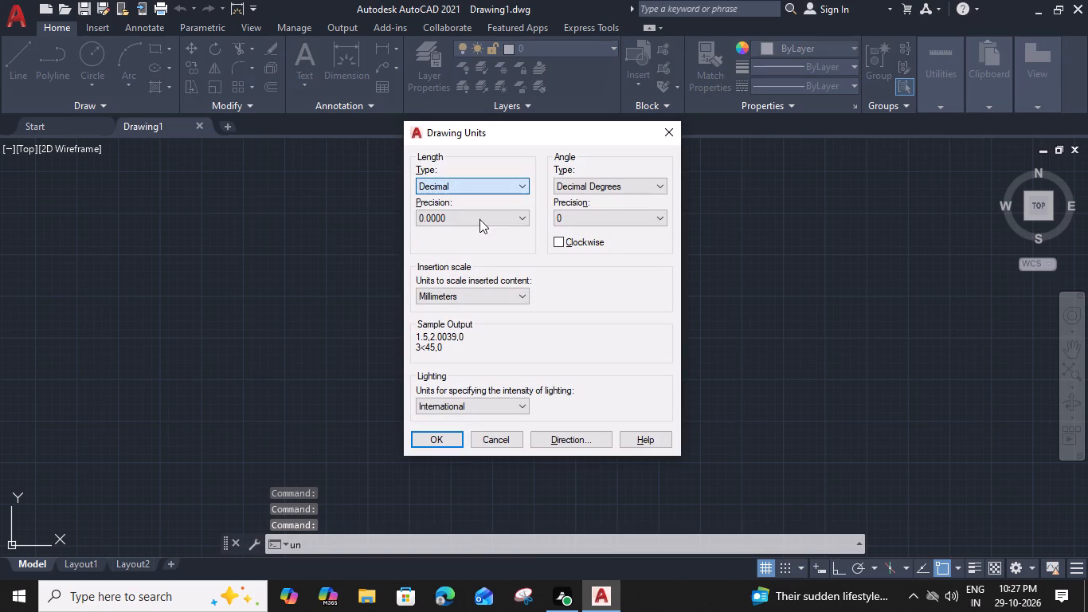
{"action": "left_click", "coordinate": [467, 292]}
{"action": "left_click", "coordinate": [466, 321]}
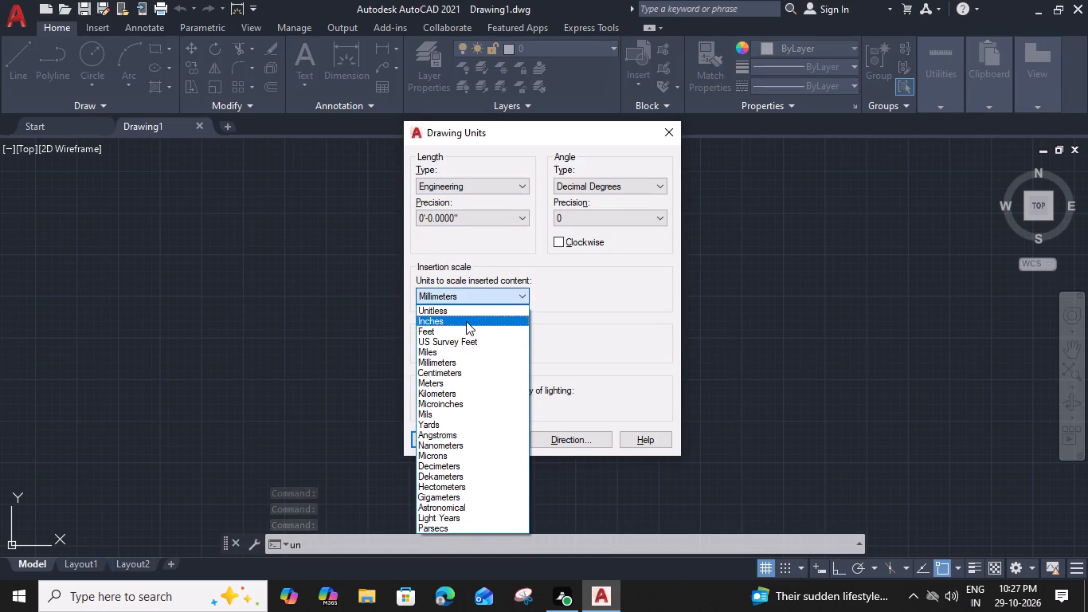
{"action": "left_click", "coordinate": [519, 218]}
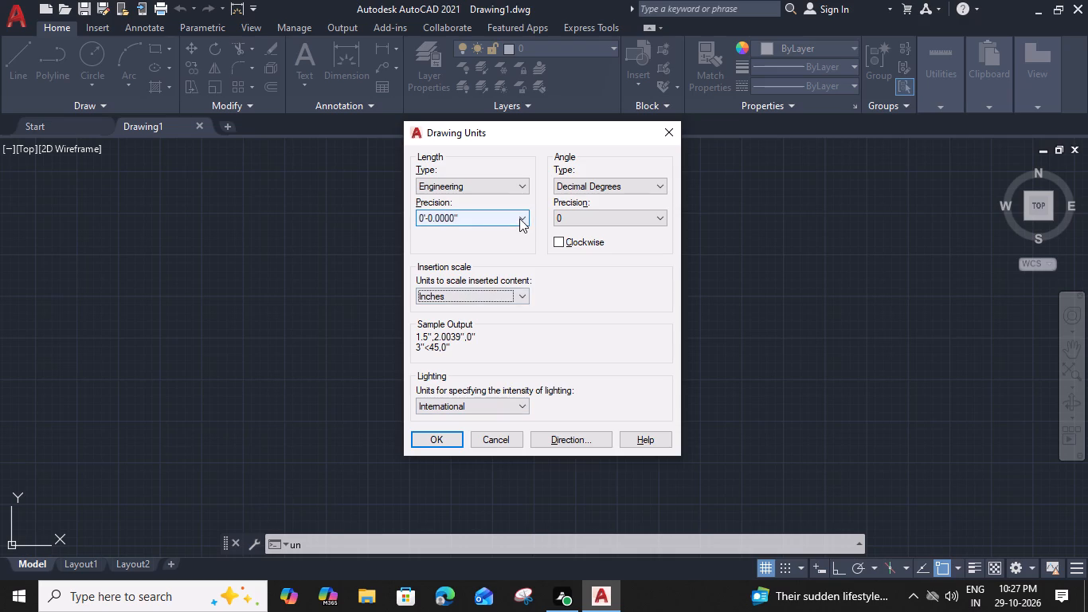
{"action": "left_click", "coordinate": [506, 259]}
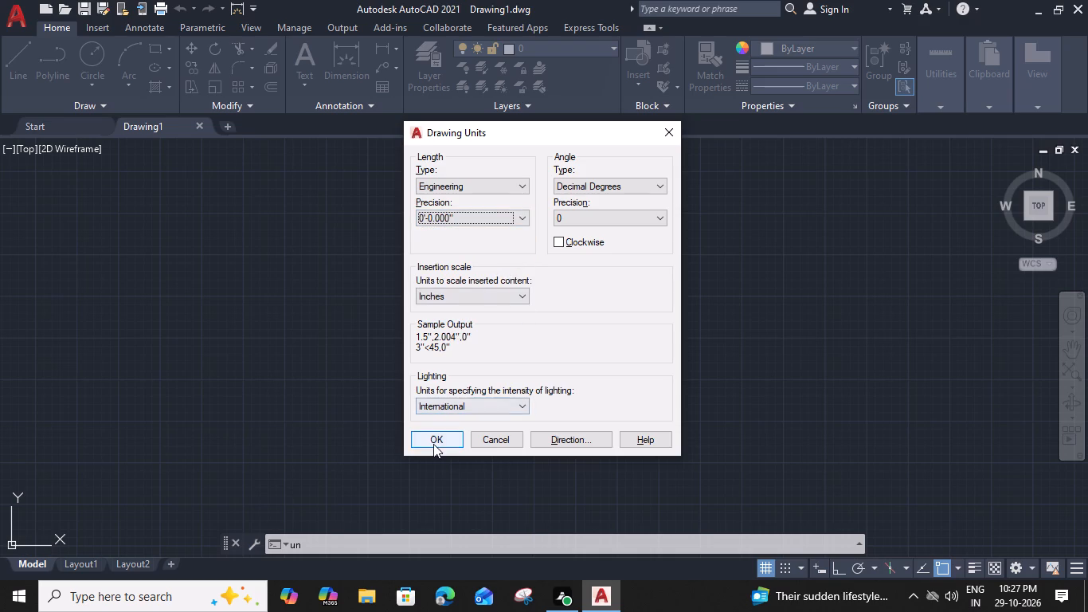
{"action": "left_click", "coordinate": [433, 444]}
Modify the ISO-25 dimension style and set its text height to 9".
{"action": "type", "text": "d"}
{"action": "key", "text": "space"}
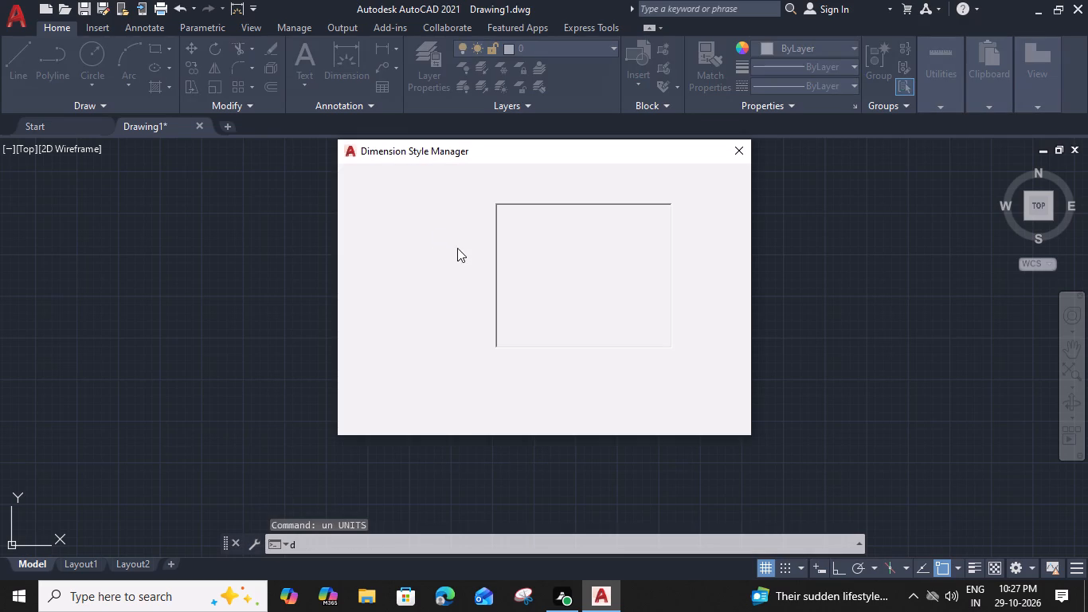
{"action": "left_click", "coordinate": [700, 260]}
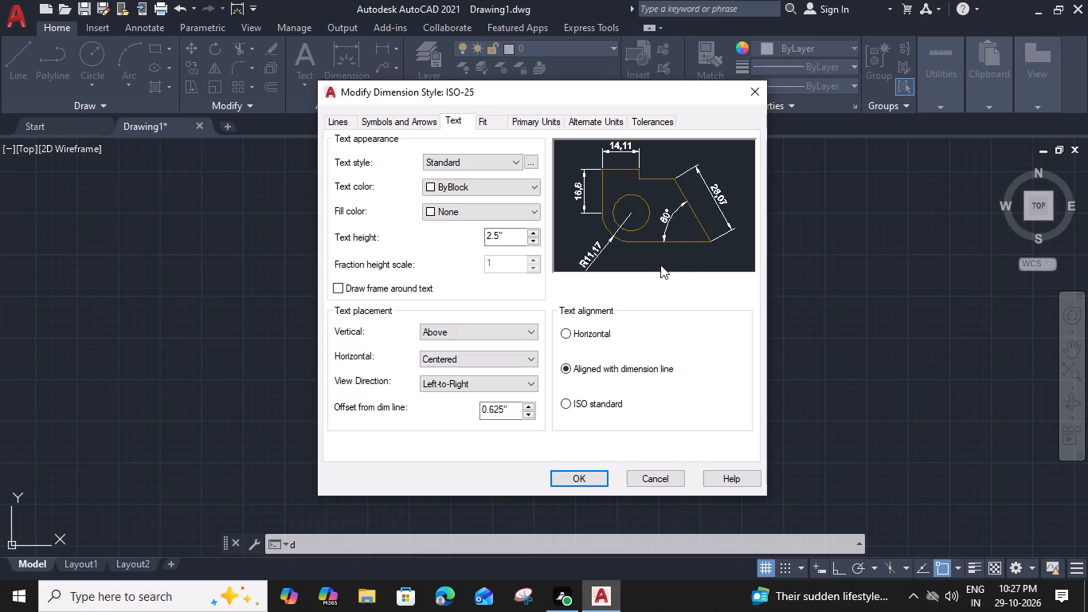
{"action": "left_click_drag", "start_coordinate": [507, 237], "coordinate": [497, 237]}
{"action": "left_click_drag", "start_coordinate": [497, 237], "coordinate": [446, 235]}
{"action": "type", "text": "9\""}
{"action": "key", "text": "Return"}
Set the dimension style's primary unit format to Engineering and make ISO-25 the current style.
{"action": "left_click", "coordinate": [534, 127]}
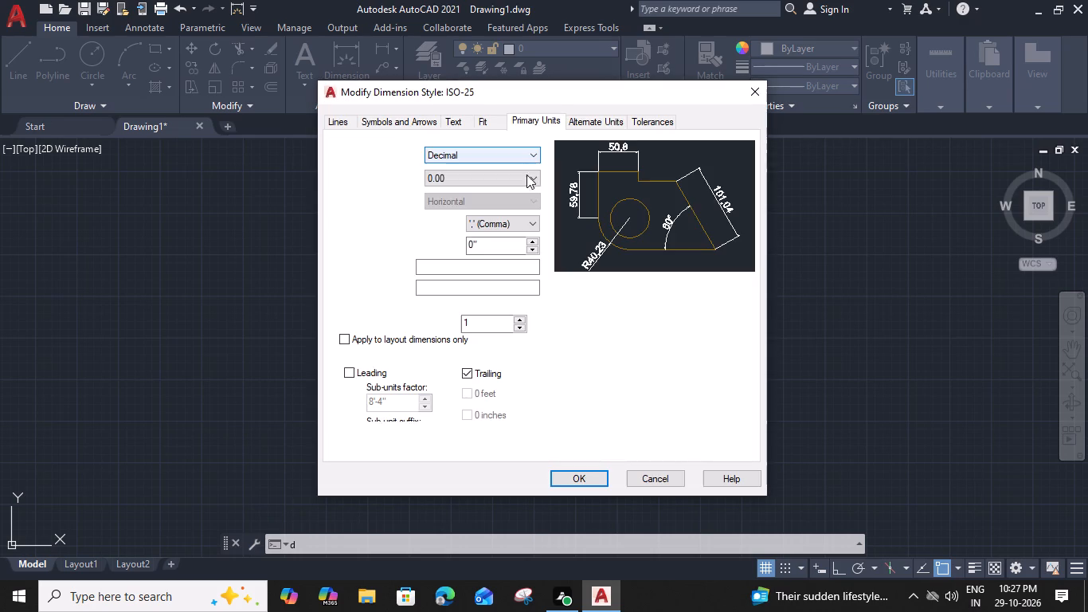
{"action": "left_click", "coordinate": [506, 158]}
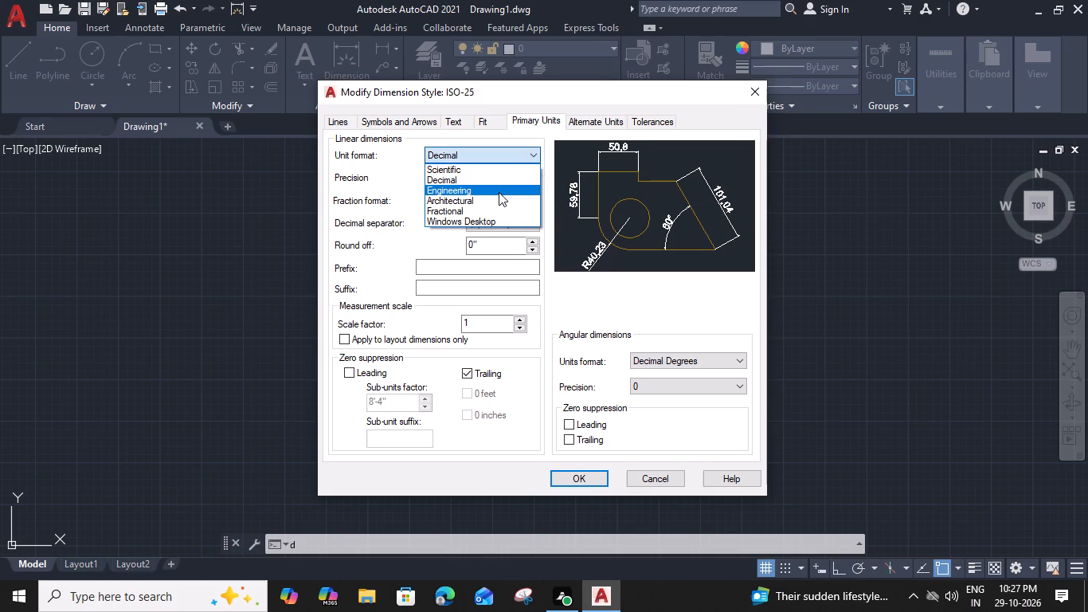
{"action": "left_click", "coordinate": [499, 192]}
{"action": "left_click", "coordinate": [579, 482]}
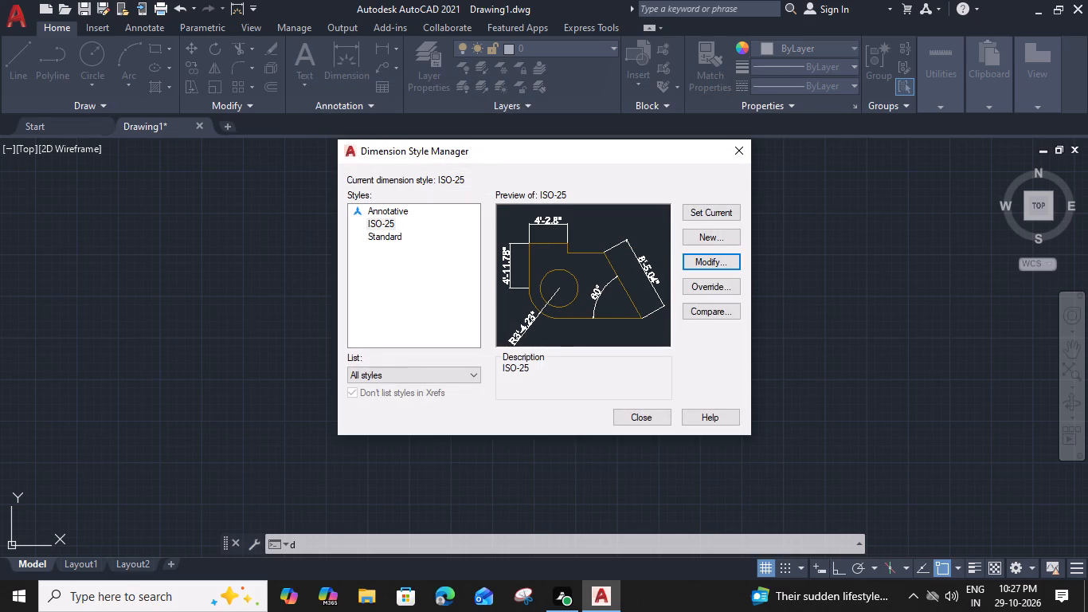
{"action": "left_click", "coordinate": [712, 210]}
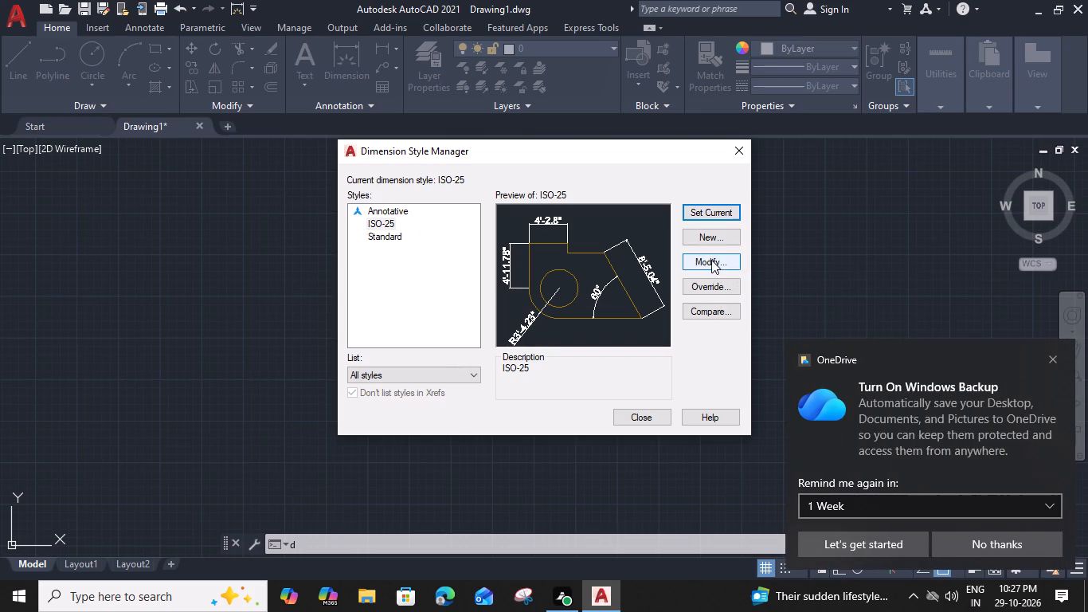
{"action": "left_click", "coordinate": [647, 416]}
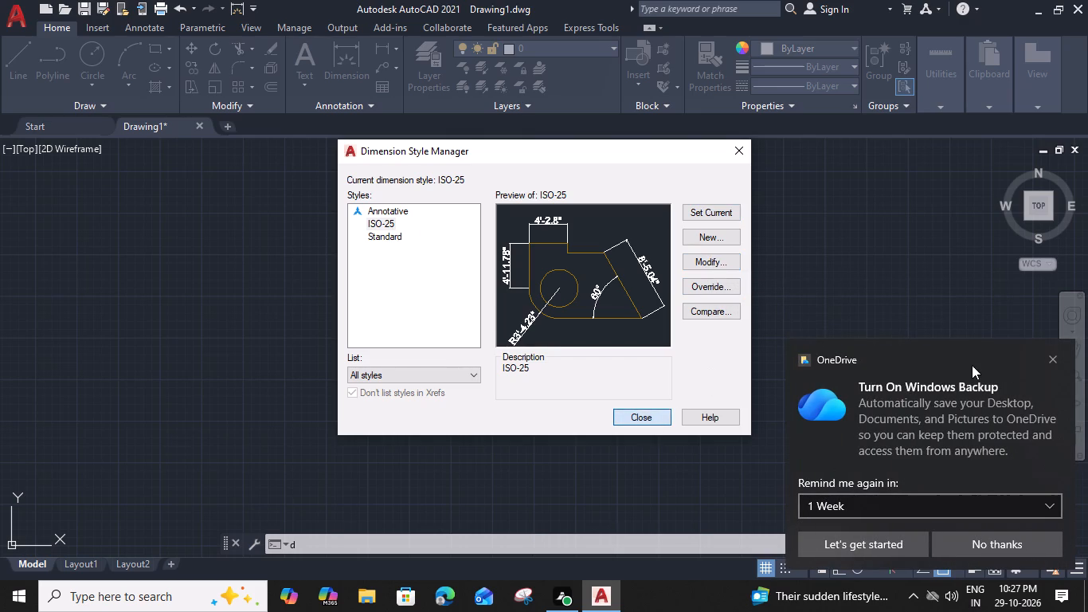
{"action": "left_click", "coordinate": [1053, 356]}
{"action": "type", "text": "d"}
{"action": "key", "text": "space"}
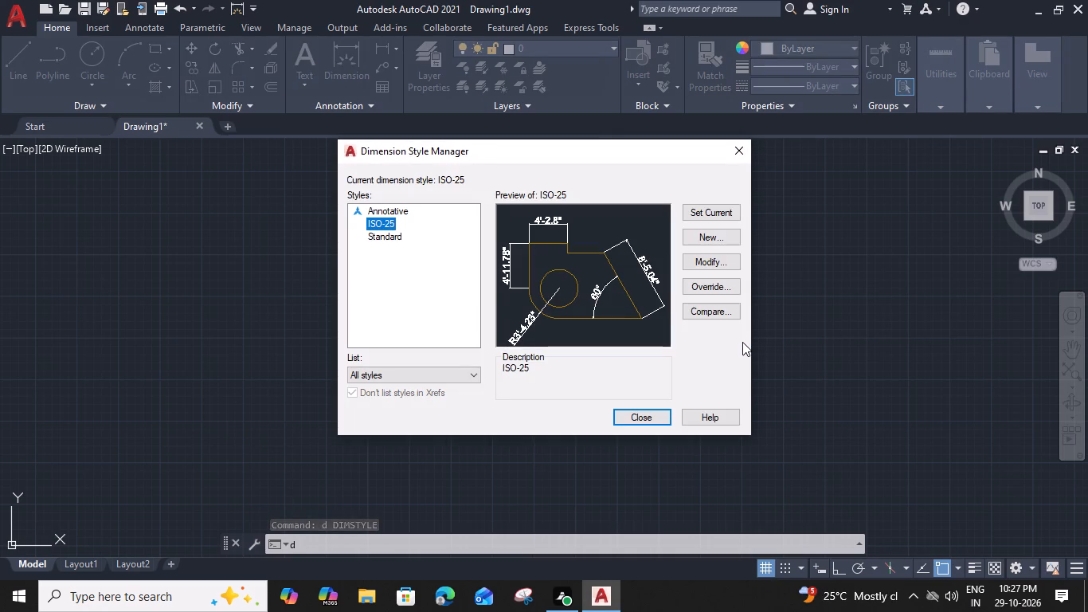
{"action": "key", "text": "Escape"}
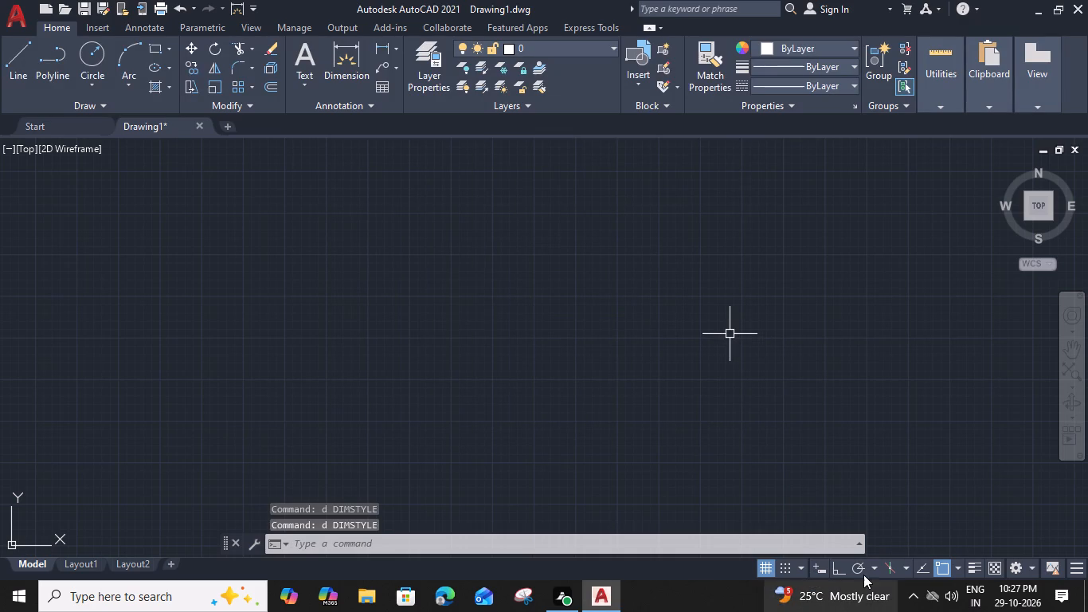
Turn on Ortho mode and draw a vertical line downward, just to the right of the Y axis.
{"action": "left_click", "coordinate": [842, 571]}
{"action": "middle_click_drag", "start_coordinate": [591, 351], "coordinate": [831, 376]}
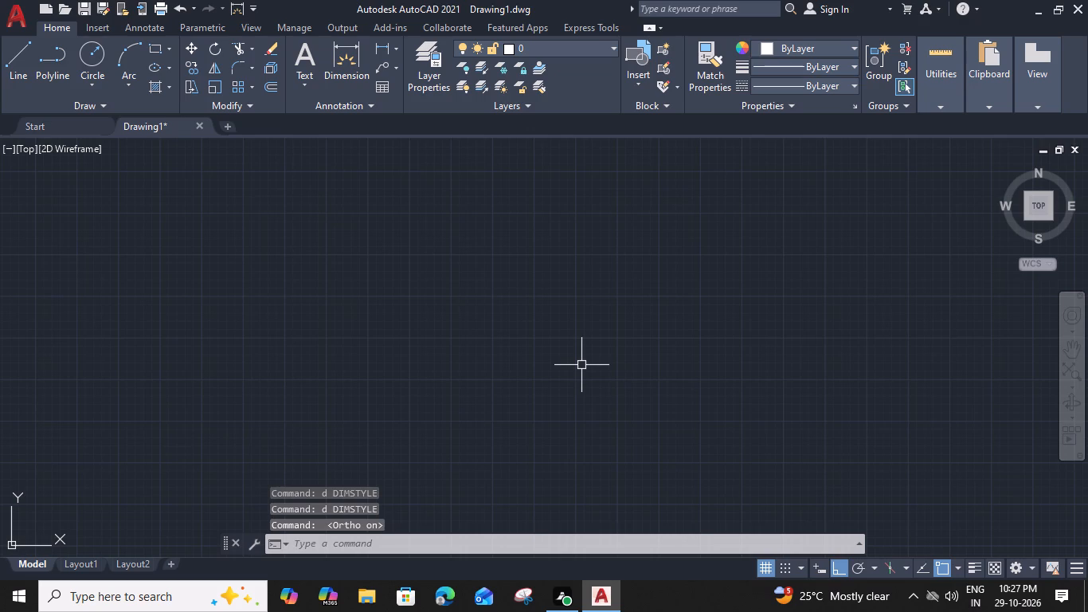
{"action": "scroll", "coordinate": [800, 358], "scroll_direction": "down", "scroll_amount": 1}
{"action": "middle_click_drag", "start_coordinate": [542, 384], "coordinate": [712, 345]}
{"action": "scroll", "coordinate": [654, 352], "scroll_direction": "up", "scroll_amount": 1}
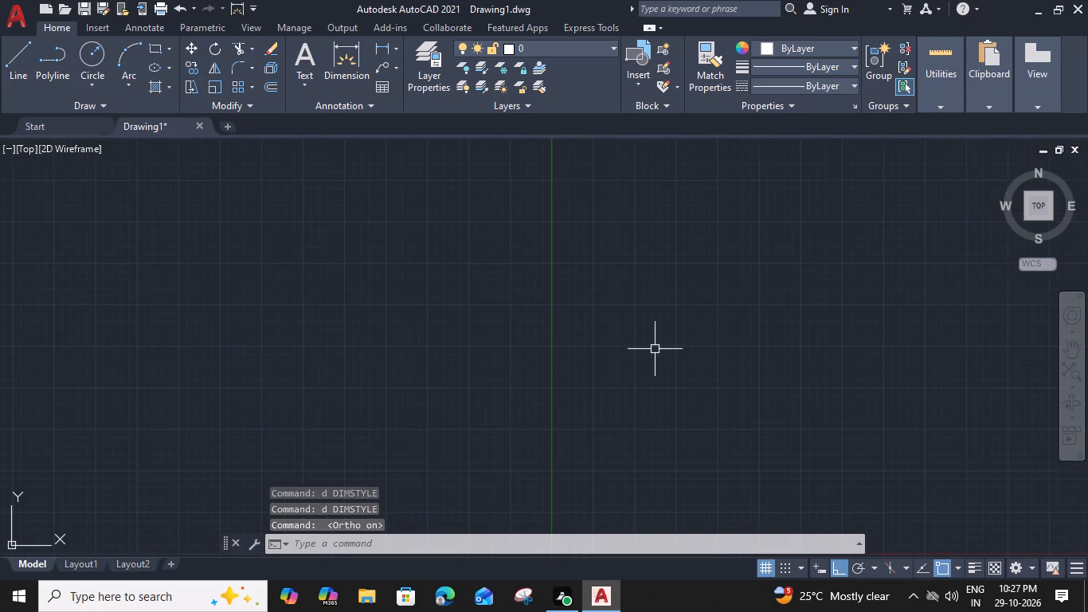
{"action": "middle_click_drag", "start_coordinate": [653, 347], "coordinate": [626, 300]}
{"action": "type", "text": "l"}
{"action": "key", "text": "space"}
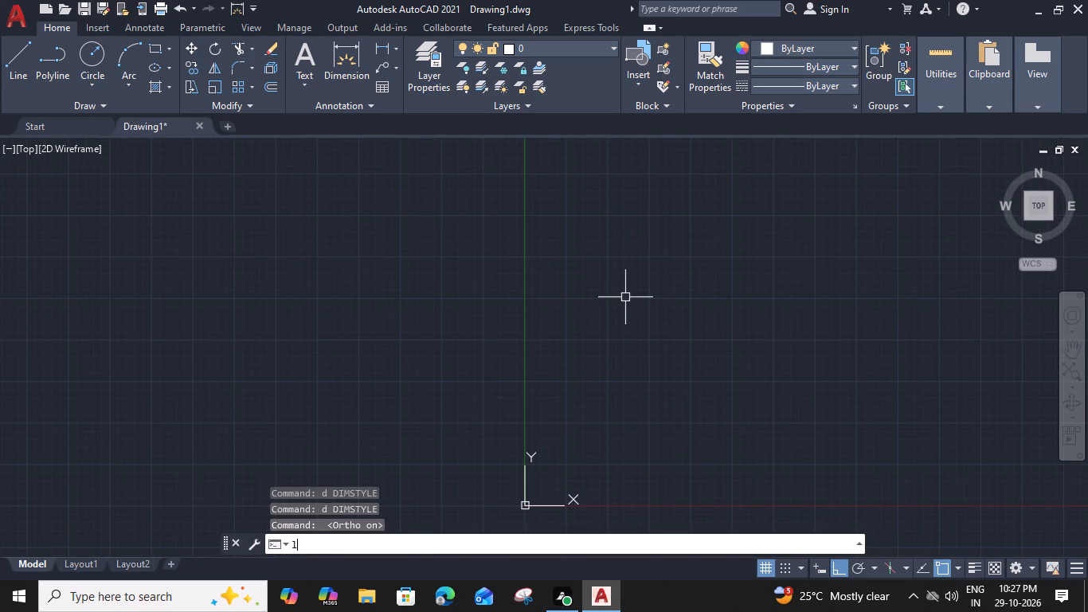
{"action": "left_click", "coordinate": [566, 277]}
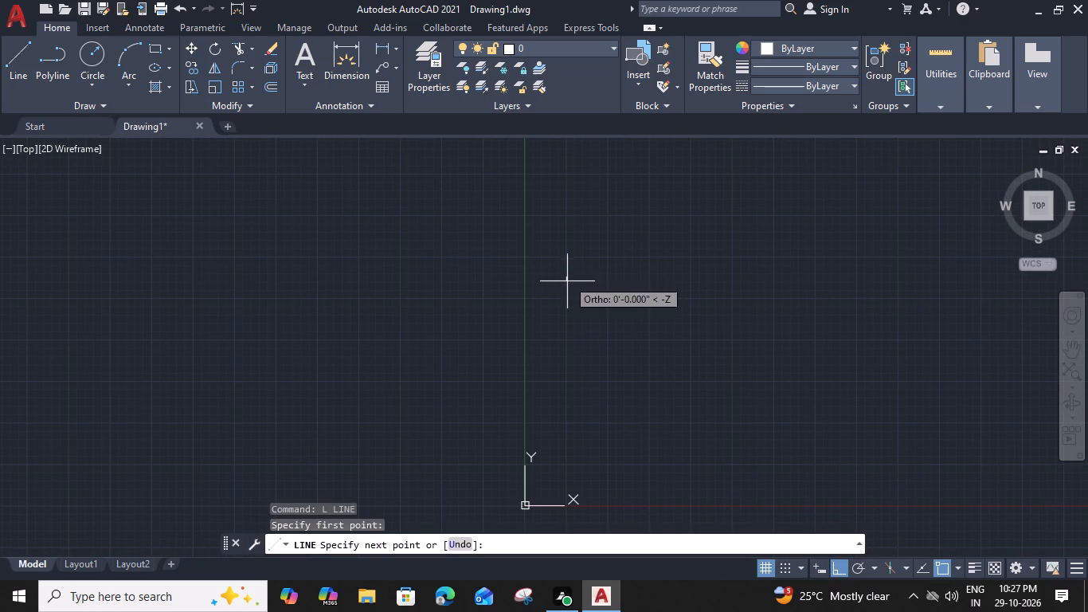
{"action": "left_click", "coordinate": [571, 413]}
{"action": "key", "text": "Escape"}
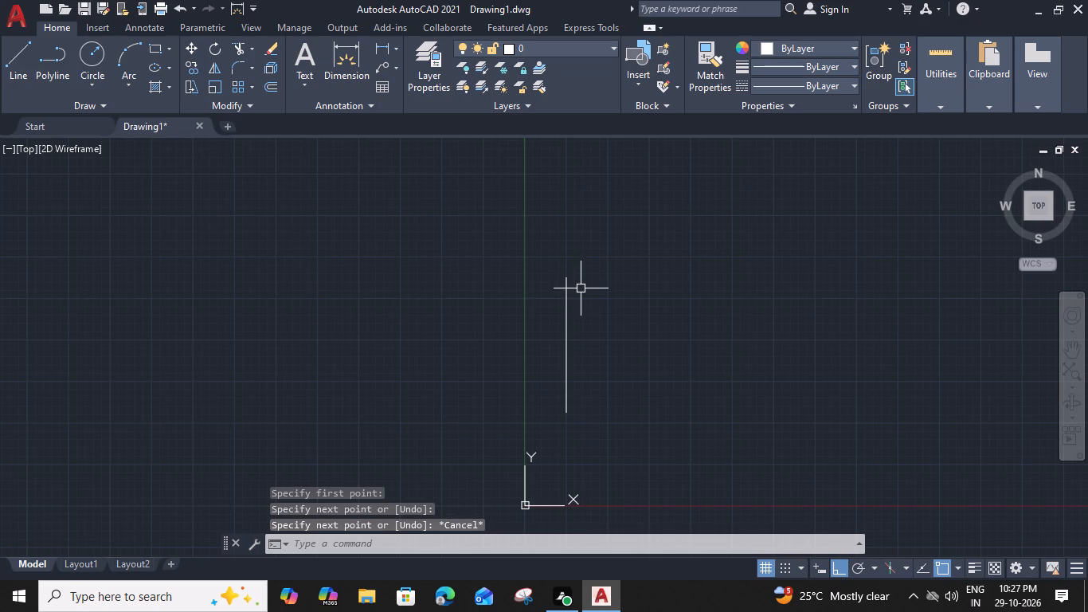
Draw a horizontal line to the right from the top endpoint of the vertical line.
{"action": "key", "text": "l"}
{"action": "key", "text": "space"}
{"action": "left_click", "coordinate": [568, 280]}
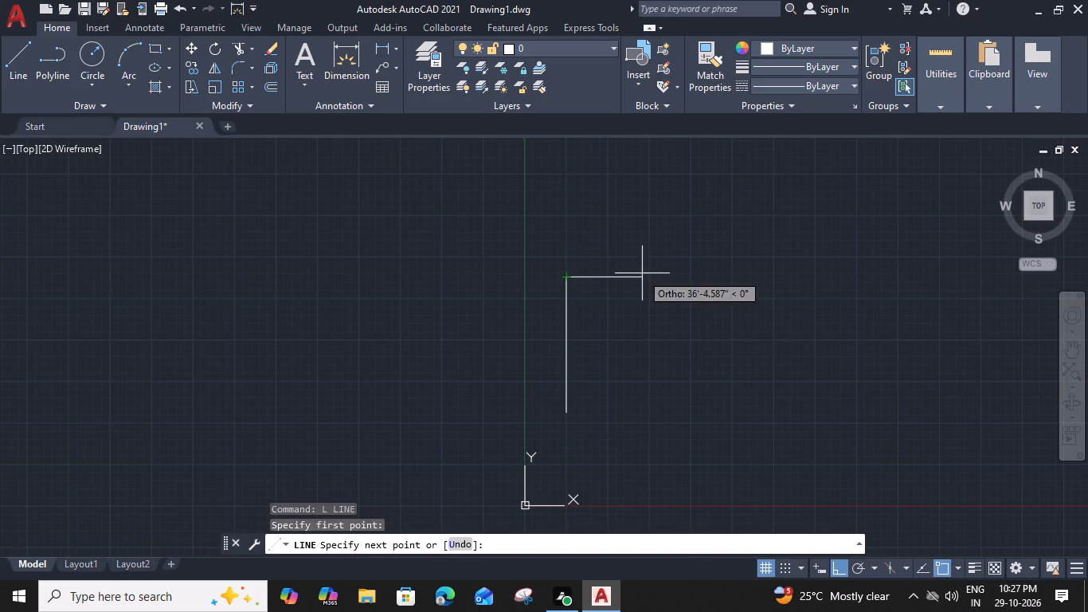
{"action": "left_click", "coordinate": [663, 276]}
{"action": "key", "text": "space"}
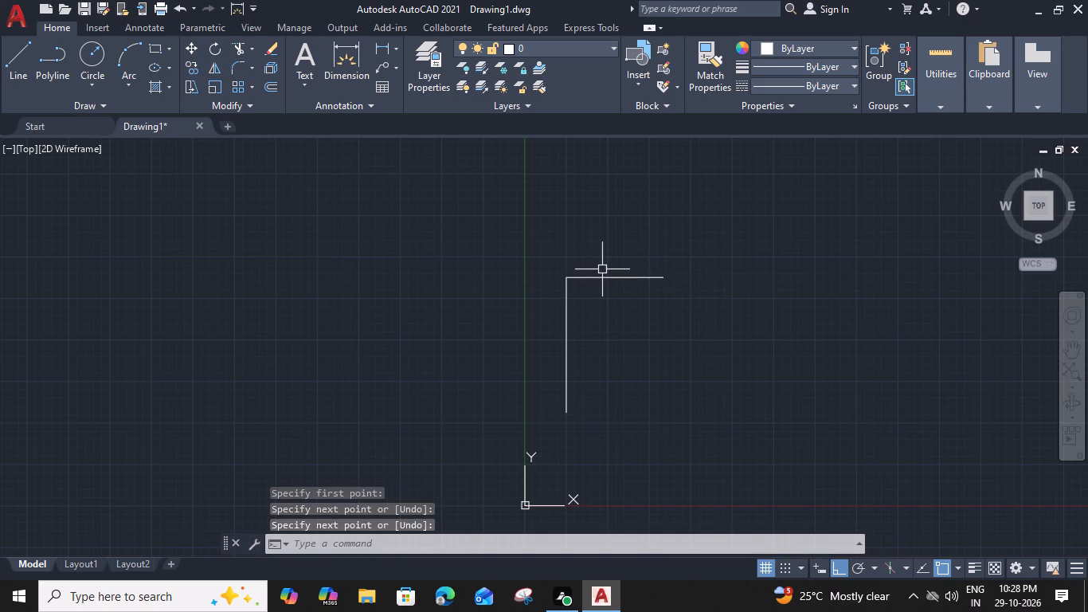
Offset the horizontal line 9" downward and the vertical line 9" to the right to form the wall thickness.
{"action": "scroll", "coordinate": [601, 260], "scroll_direction": "up", "scroll_amount": 3}
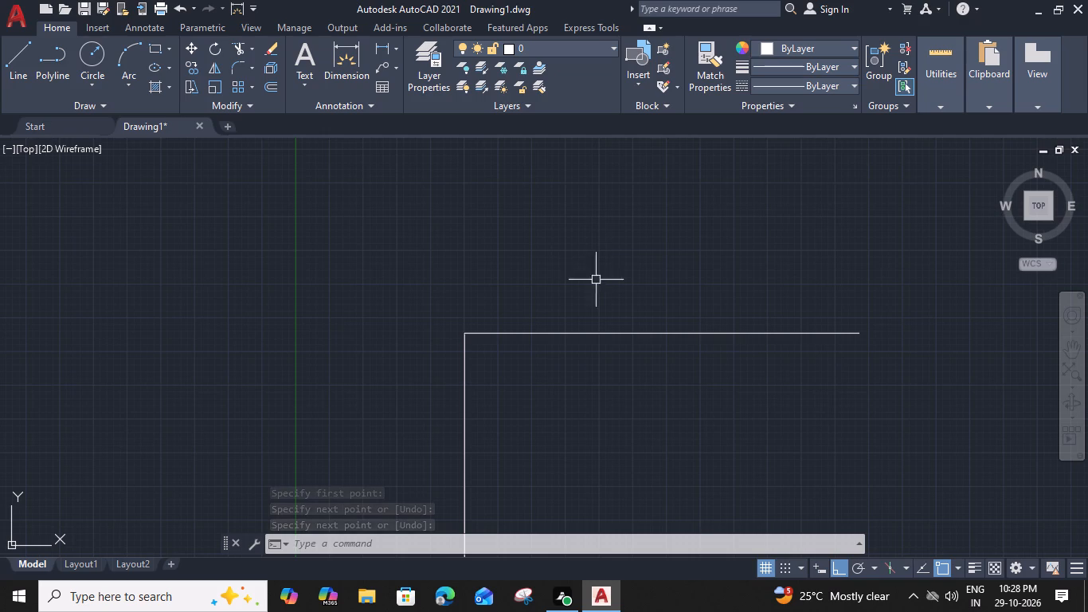
{"action": "scroll", "coordinate": [520, 355], "scroll_direction": "up", "scroll_amount": 2}
{"action": "middle_click_drag", "start_coordinate": [516, 343], "coordinate": [515, 263]}
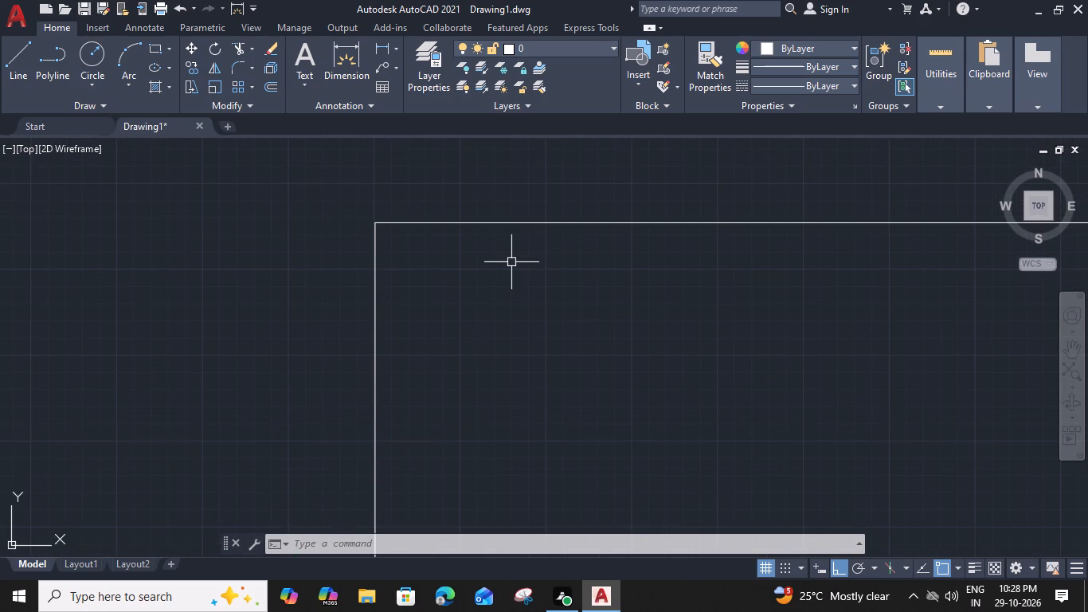
{"action": "left_click", "coordinate": [525, 225]}
{"action": "type", "text": "o 9\""}
{"action": "key", "text": "Return"}
{"action": "left_click", "coordinate": [514, 392]}
{"action": "left_click", "coordinate": [374, 259]}
{"action": "left_click", "coordinate": [479, 291]}
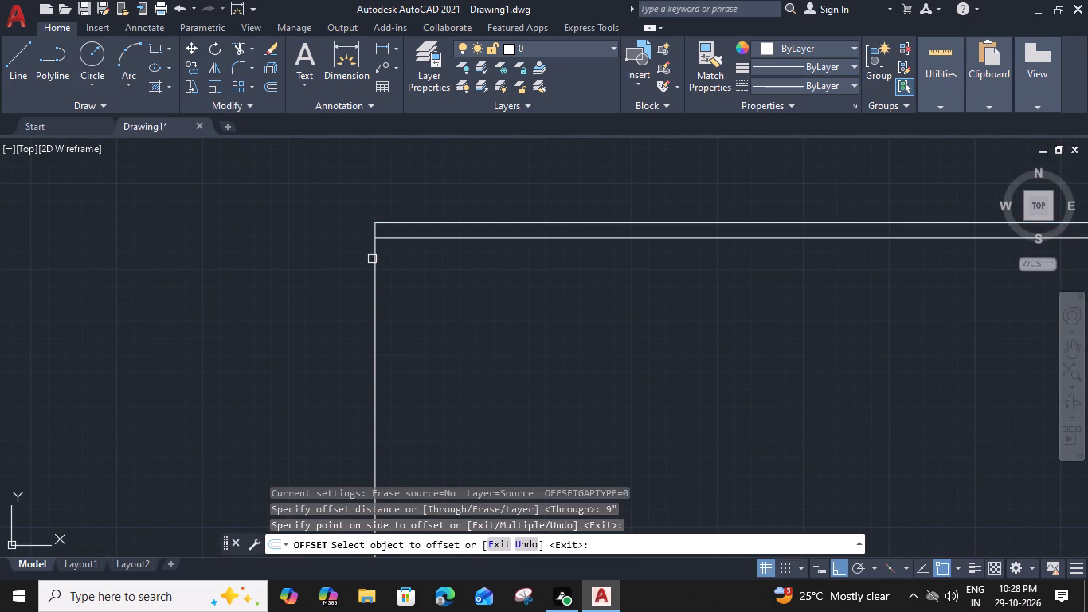
{"action": "key", "text": "Escape"}
Trim the overlapping ends of the two offset lines to form a clean inner wall corner.
{"action": "key", "text": "t"}
{"action": "key", "text": "r"}
{"action": "key", "text": "space"}
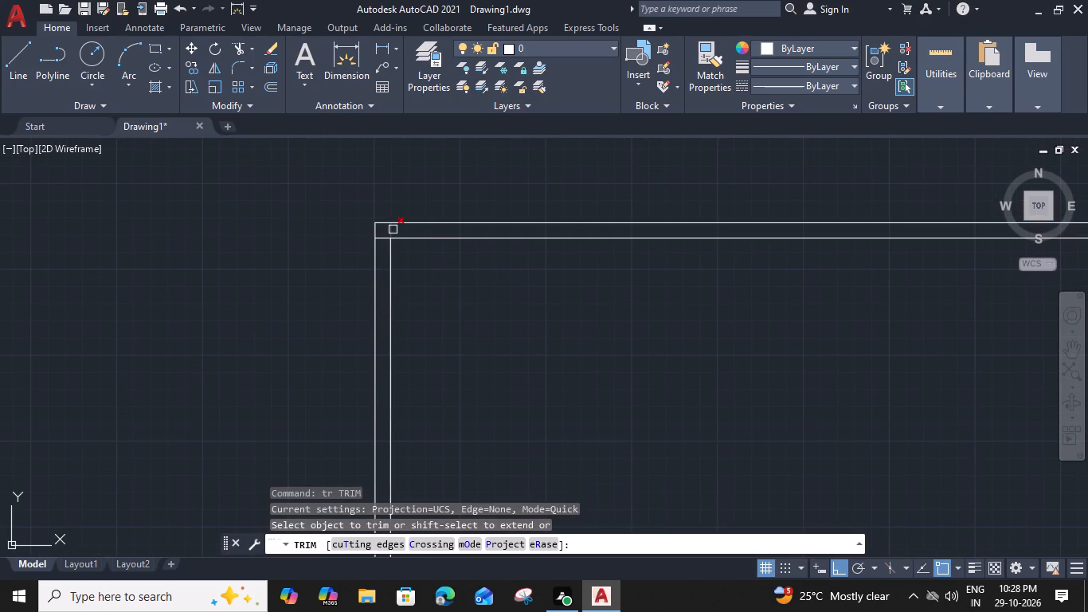
{"action": "left_click", "coordinate": [393, 229]}
{"action": "left_click", "coordinate": [384, 238]}
{"action": "key", "text": "Escape"}
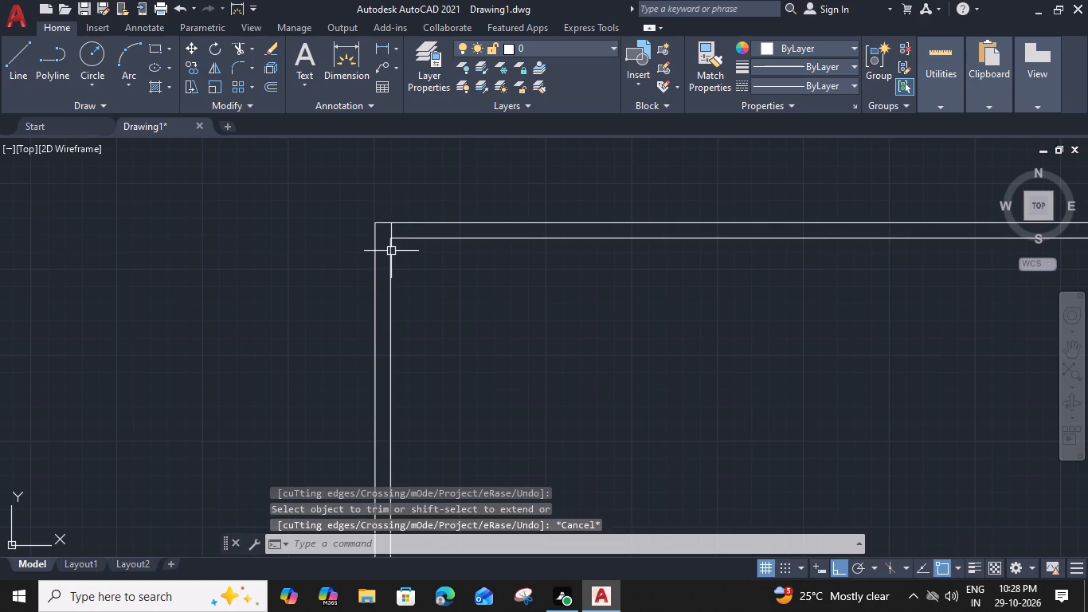
Offset the inner vertical wall line 6' to the right, into the room.
{"action": "left_click", "coordinate": [391, 263]}
{"action": "key", "text": "p"}
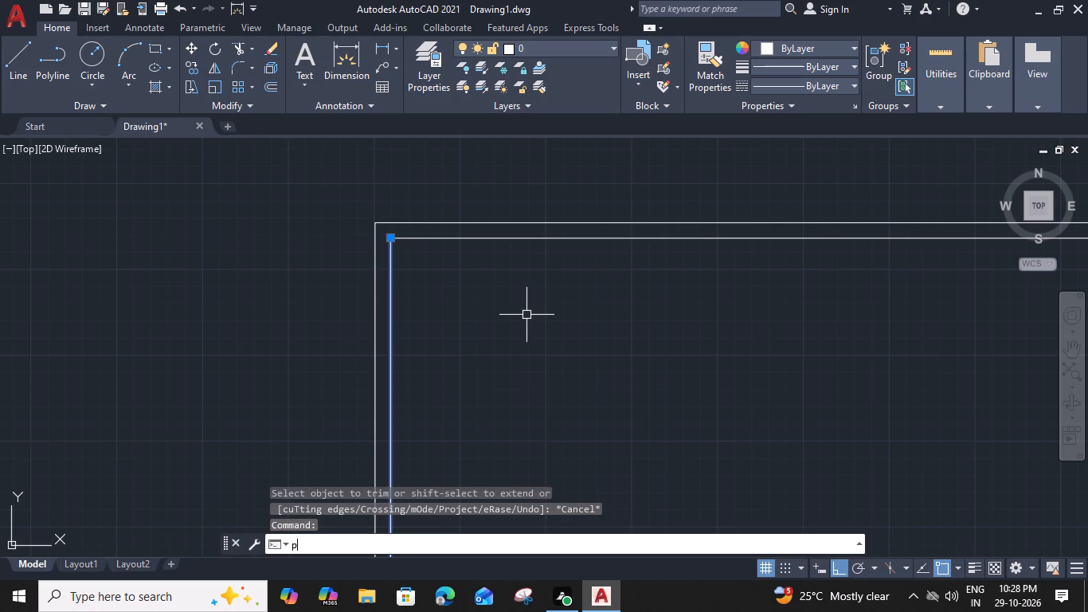
{"action": "key", "text": "BackSpace"}
{"action": "type", "text": "o"}
{"action": "key", "text": "space"}
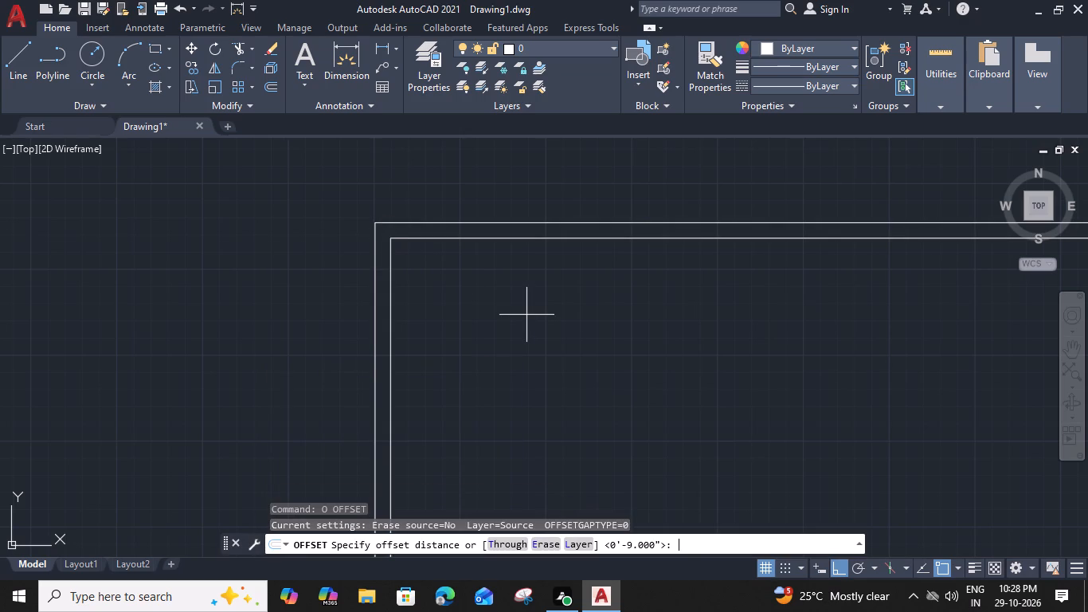
{"action": "type", "text": "6'"}
{"action": "key", "text": "space"}
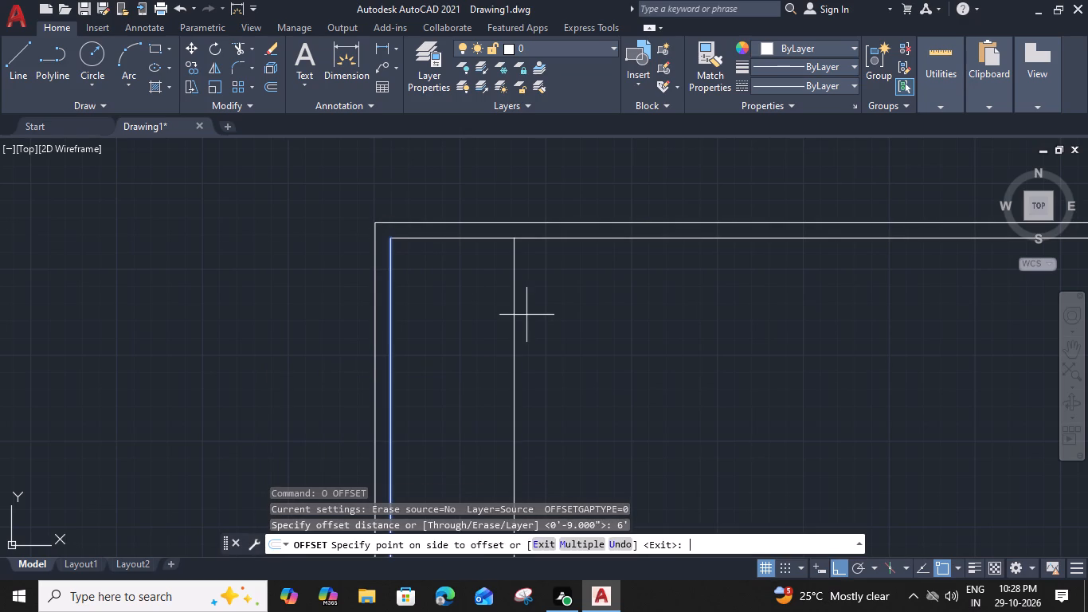
{"action": "left_click", "coordinate": [660, 353]}
{"action": "key", "text": "Escape"}
Offset the inner horizontal wall line 7' downward, into the room.
{"action": "left_click", "coordinate": [563, 241]}
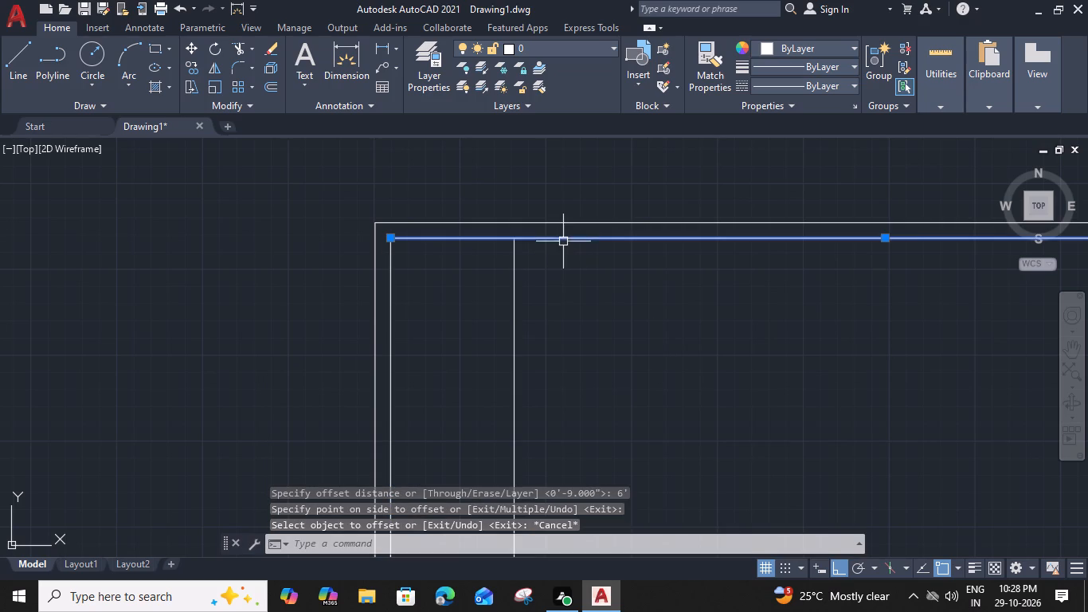
{"action": "key", "text": "o"}
{"action": "key", "text": "space"}
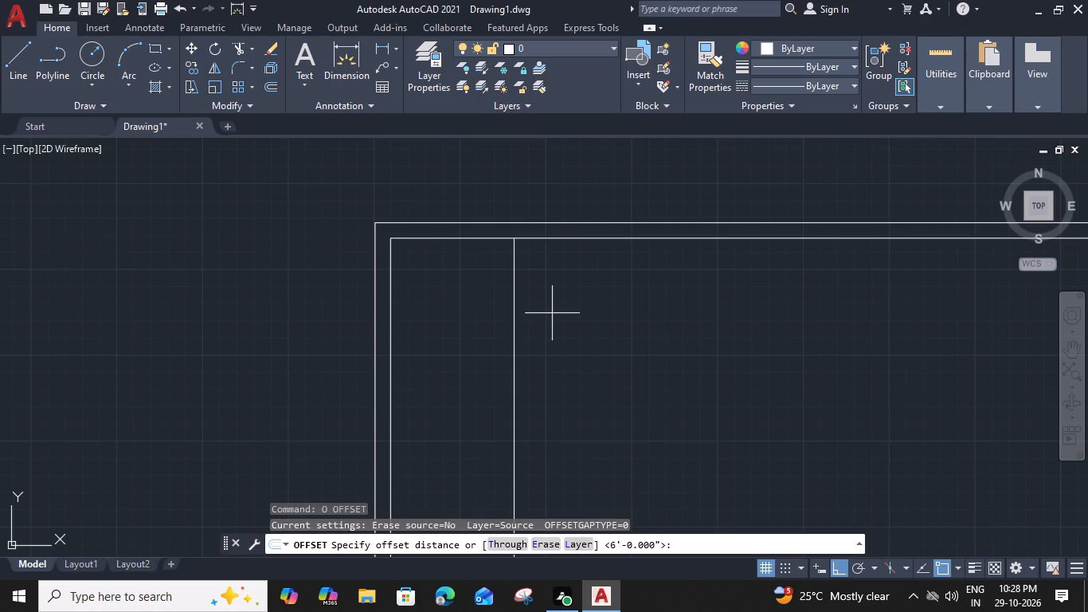
{"action": "type", "text": "7'"}
{"action": "key", "text": "space"}
{"action": "left_click", "coordinate": [561, 384]}
{"action": "key", "text": "Escape"}
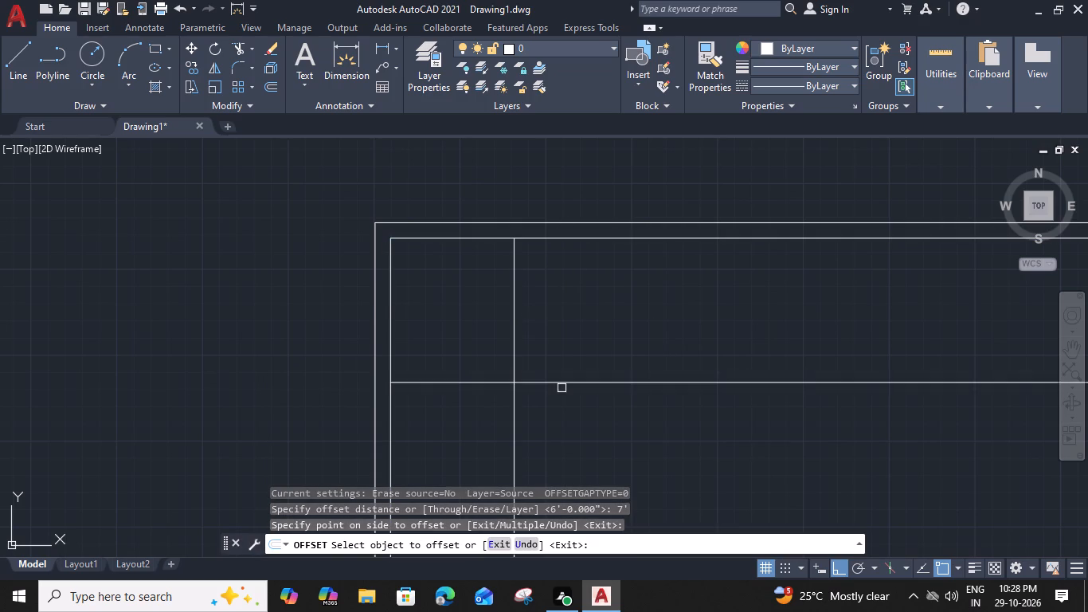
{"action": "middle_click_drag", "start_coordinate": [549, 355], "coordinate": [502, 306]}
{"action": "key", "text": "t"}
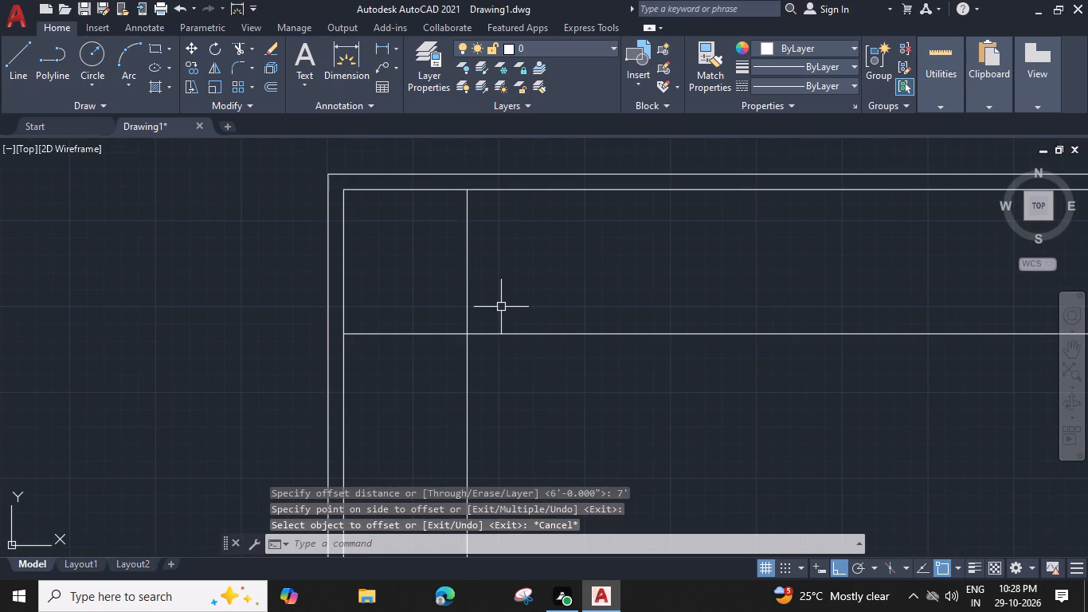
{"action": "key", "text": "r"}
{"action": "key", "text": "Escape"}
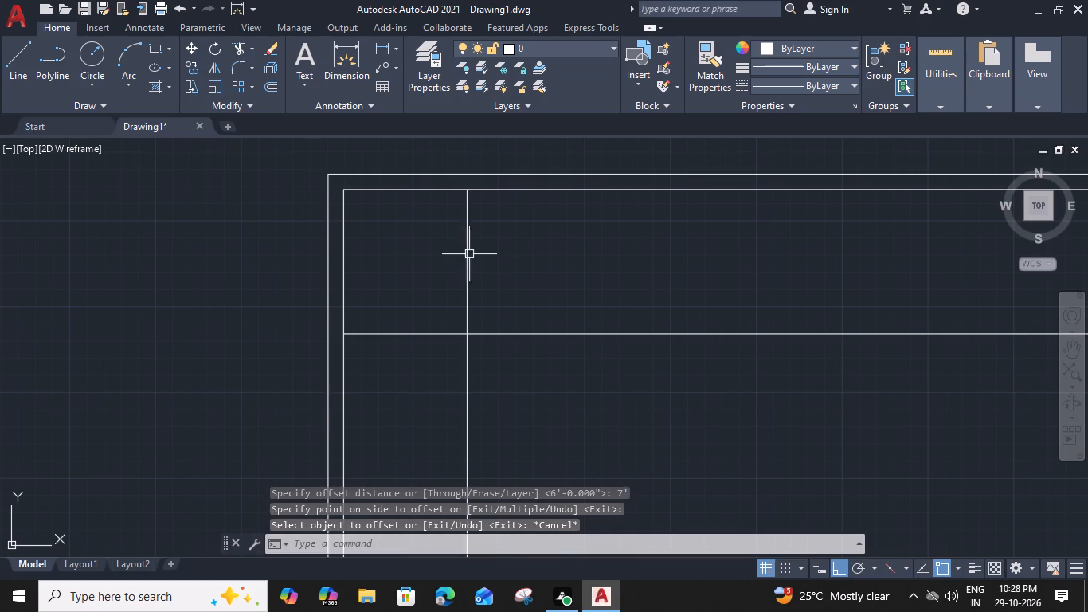
Offset the room's vertical partition line 6" to the right and its horizontal partition line 6" downward.
{"action": "left_click", "coordinate": [472, 254]}
{"action": "left_click", "coordinate": [448, 316]}
{"action": "key", "text": "o"}
{"action": "key", "text": "space"}
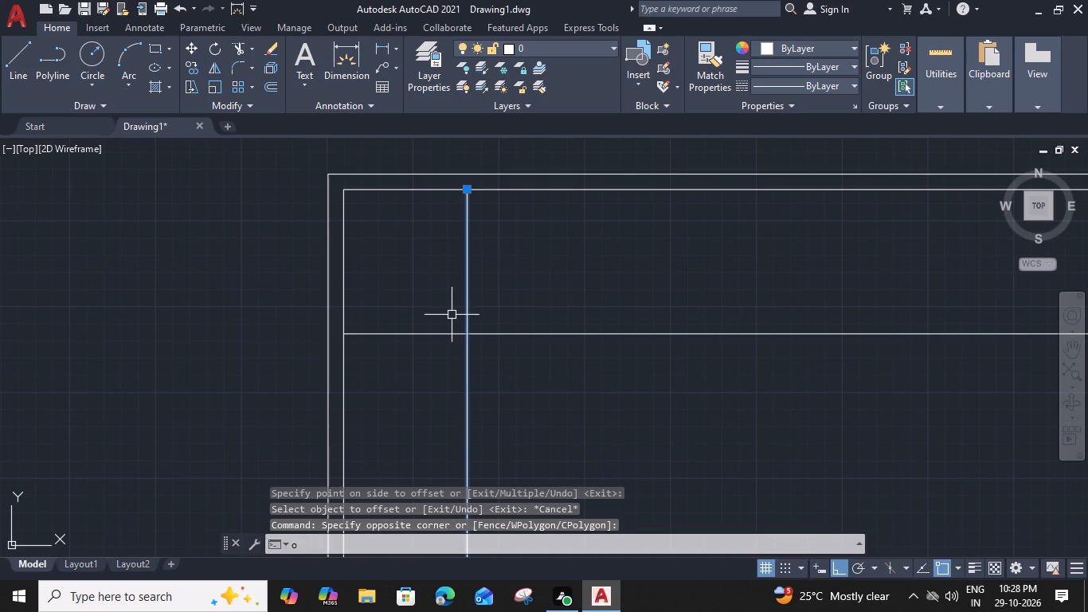
{"action": "type", "text": "6\""}
{"action": "key", "text": "Return"}
{"action": "left_click", "coordinate": [606, 324]}
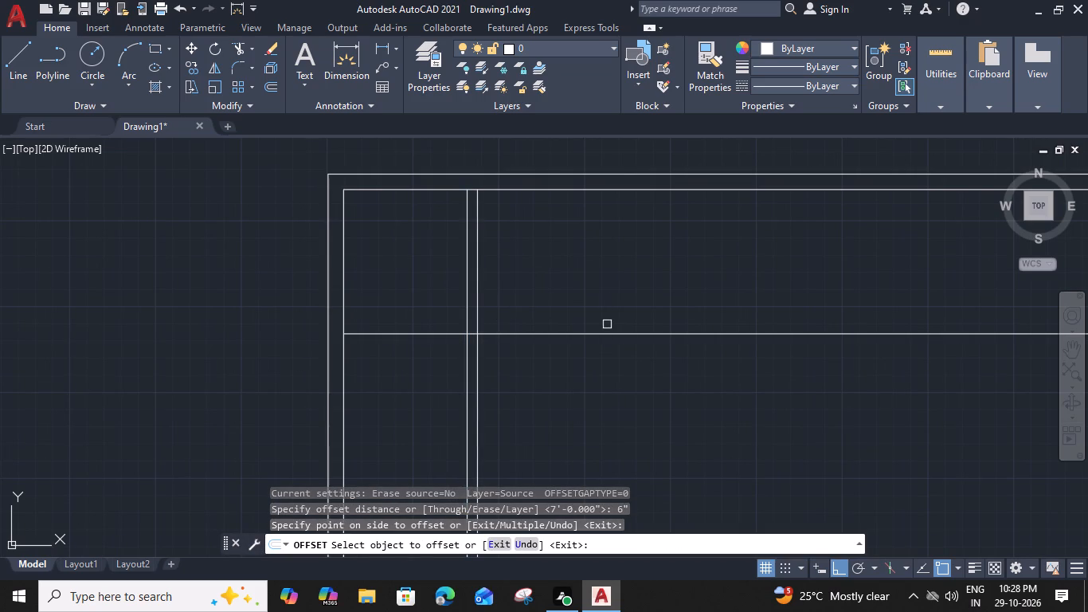
{"action": "left_click", "coordinate": [510, 333]}
{"action": "left_click", "coordinate": [511, 394]}
{"action": "key", "text": "Escape"}
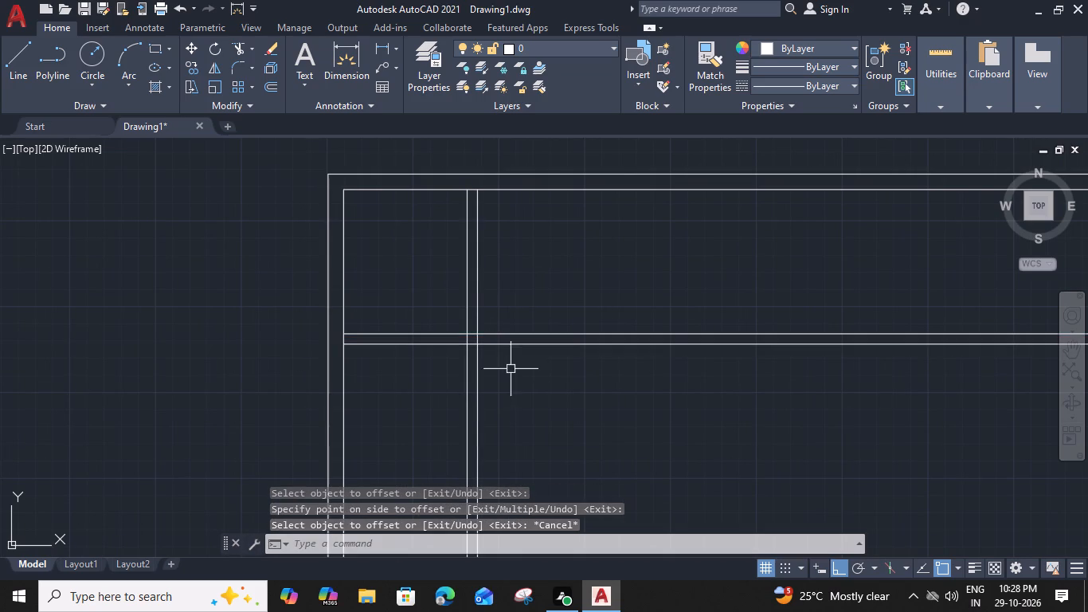
{"action": "left_click", "coordinate": [515, 343]}
{"action": "key", "text": "Escape"}
Trim both horizontal partition lines where they run past the right face of the vertical partition.
{"action": "type", "text": "tr"}
{"action": "key", "text": "space"}
{"action": "left_click", "coordinate": [531, 306]}
{"action": "left_click", "coordinate": [513, 400]}
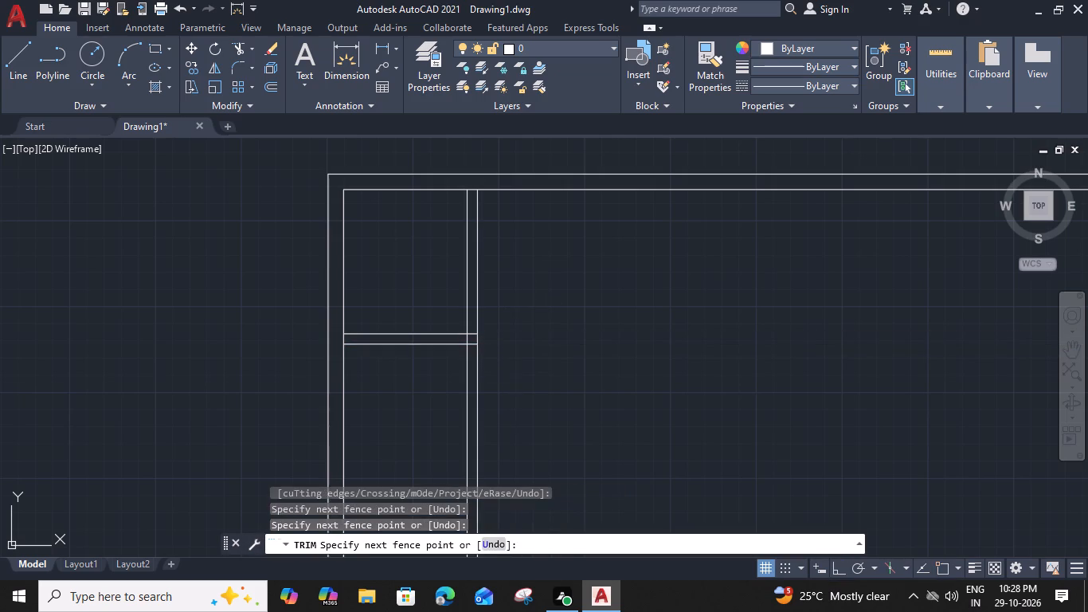
Trim the leftover line segments inside the wall junctions at the corner room's top, lower-right and lower-left corners.
{"action": "scroll", "coordinate": [469, 169], "scroll_direction": "up", "scroll_amount": 1}
{"action": "left_click", "coordinate": [472, 202]}
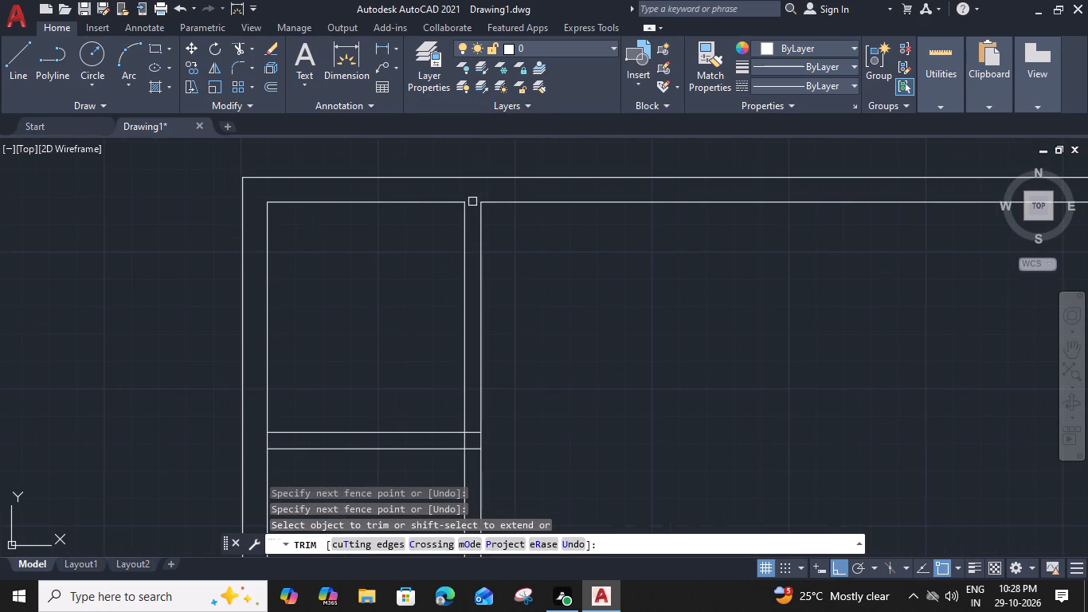
{"action": "middle_click_drag", "start_coordinate": [485, 375], "coordinate": [511, 221]}
{"action": "scroll", "coordinate": [492, 282], "scroll_direction": "up", "scroll_amount": 1}
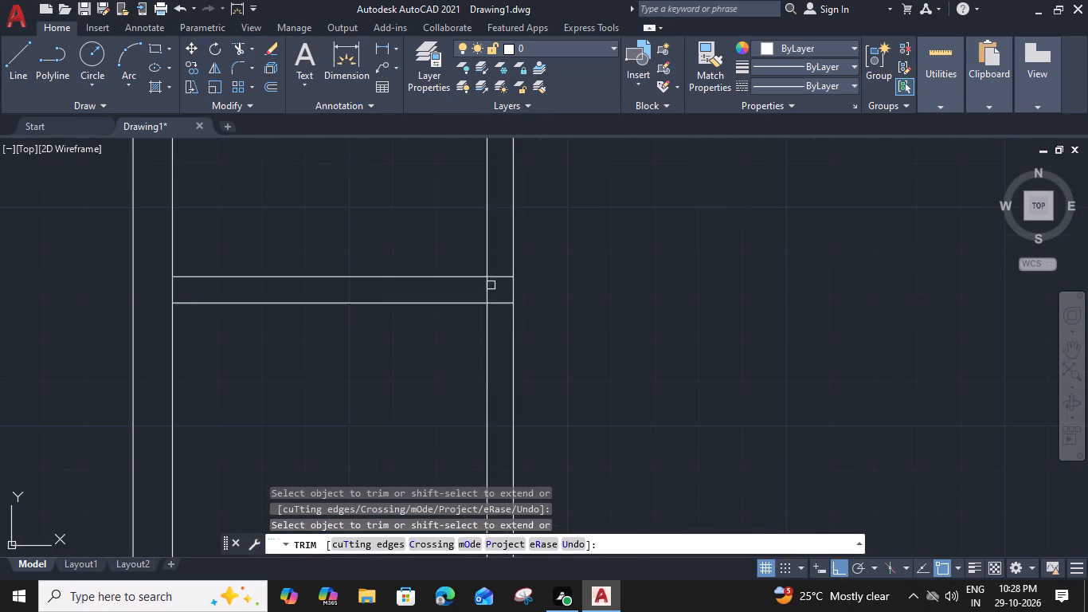
{"action": "left_click_drag", "start_coordinate": [503, 250], "coordinate": [501, 259]}
{"action": "left_click_drag", "start_coordinate": [501, 324], "coordinate": [499, 314]}
{"action": "left_click", "coordinate": [489, 288]}
{"action": "scroll", "coordinate": [489, 288], "scroll_direction": "down", "scroll_amount": 1}
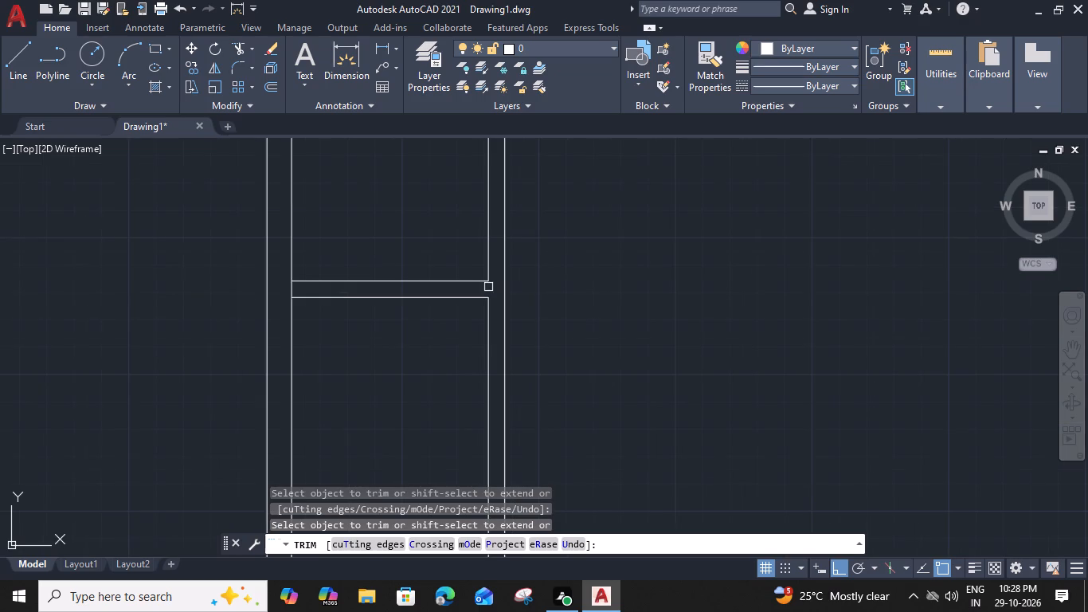
{"action": "left_click", "coordinate": [290, 292]}
{"action": "key", "text": "Escape"}
Offset the lower line of the horizontal partition 5' downward to size the second room.
{"action": "left_click", "coordinate": [387, 292]}
{"action": "left_click", "coordinate": [375, 320]}
{"action": "key", "text": "o"}
{"action": "key", "text": "space"}
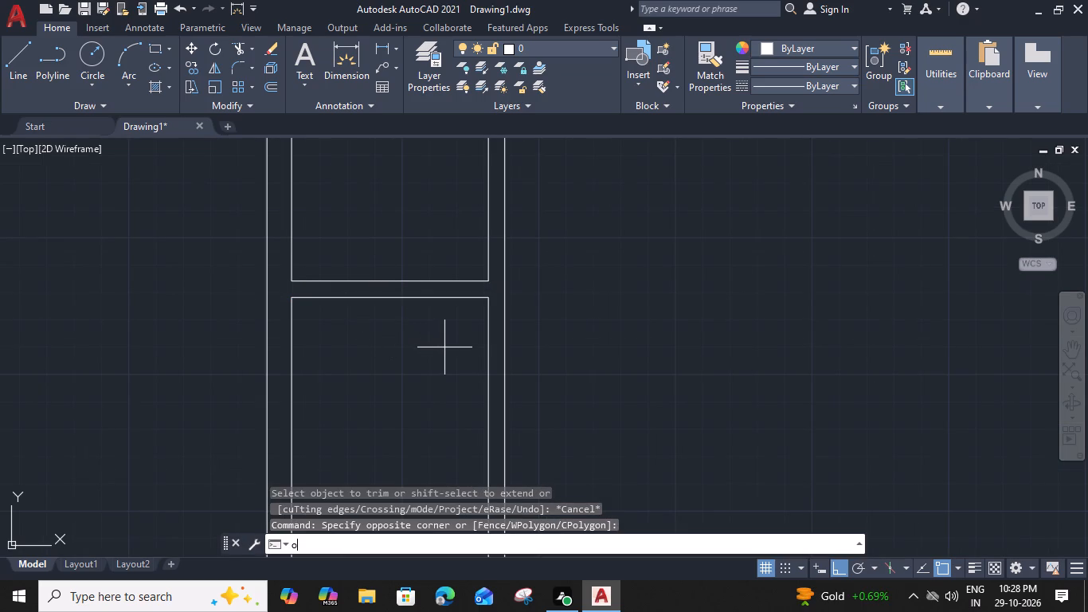
{"action": "type", "text": "5'"}
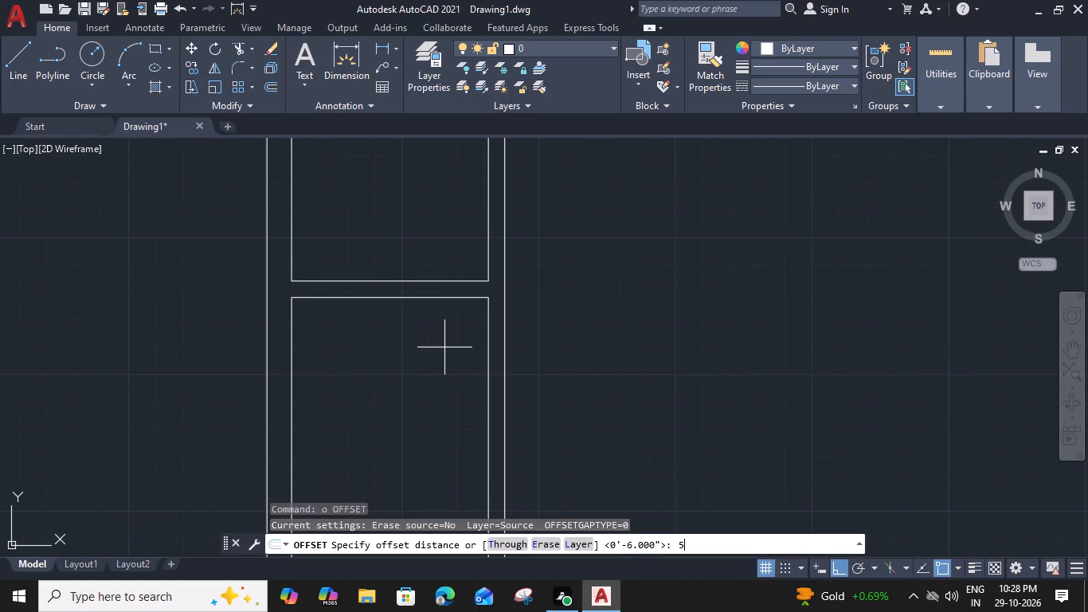
{"action": "key", "text": "space"}
{"action": "left_click", "coordinate": [422, 446]}
{"action": "key", "text": "Escape"}
Offset the second room's bottom line 6" downward to form its partition thickness.
{"action": "middle_click_drag", "start_coordinate": [421, 411], "coordinate": [416, 299]}
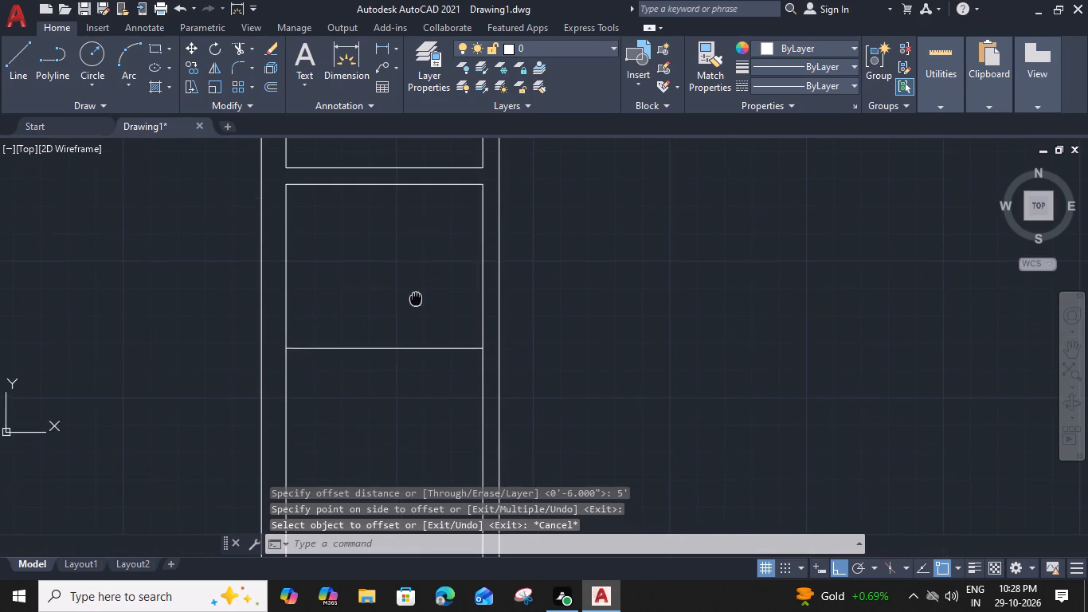
{"action": "left_click", "coordinate": [426, 351]}
{"action": "key", "text": "o"}
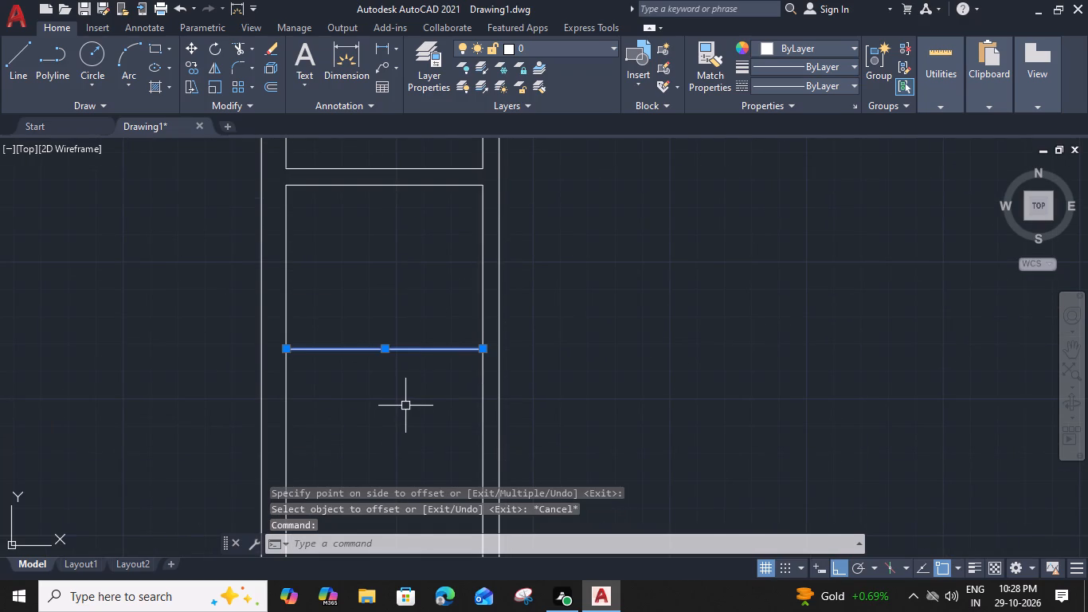
{"action": "key", "text": "space"}
{"action": "key", "text": "6"}
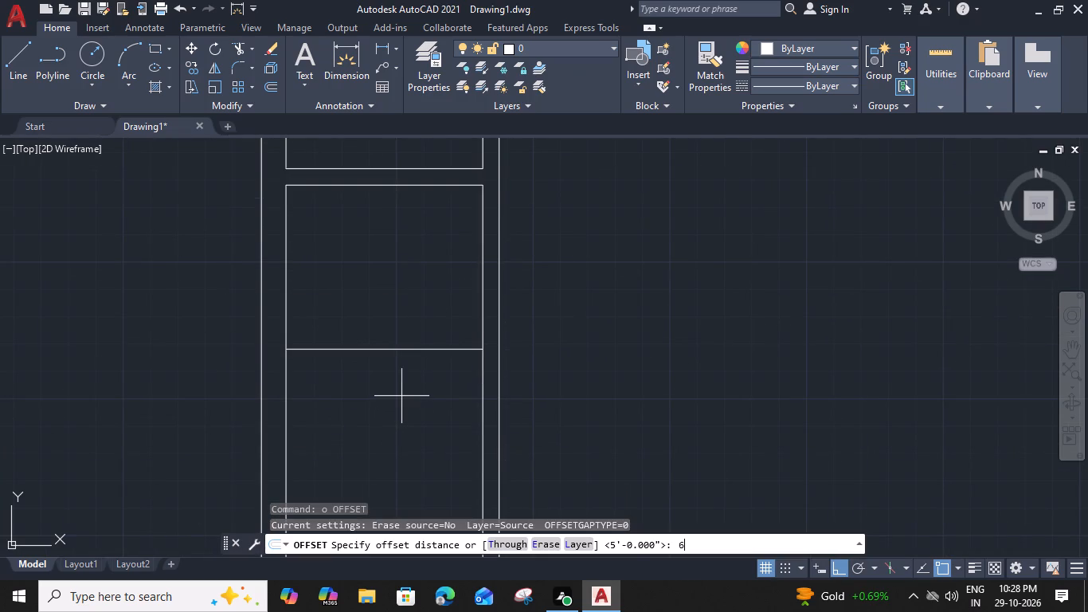
{"action": "key", "text": "shift+quotedbl"}
{"action": "key", "text": "Return"}
{"action": "left_click", "coordinate": [401, 424]}
{"action": "key", "text": "Escape"}
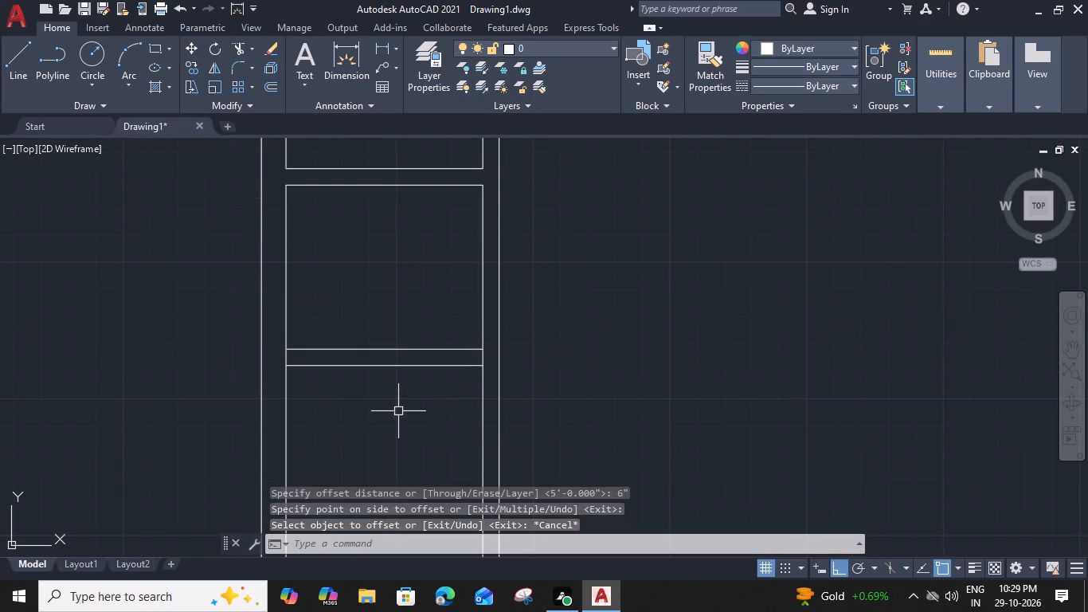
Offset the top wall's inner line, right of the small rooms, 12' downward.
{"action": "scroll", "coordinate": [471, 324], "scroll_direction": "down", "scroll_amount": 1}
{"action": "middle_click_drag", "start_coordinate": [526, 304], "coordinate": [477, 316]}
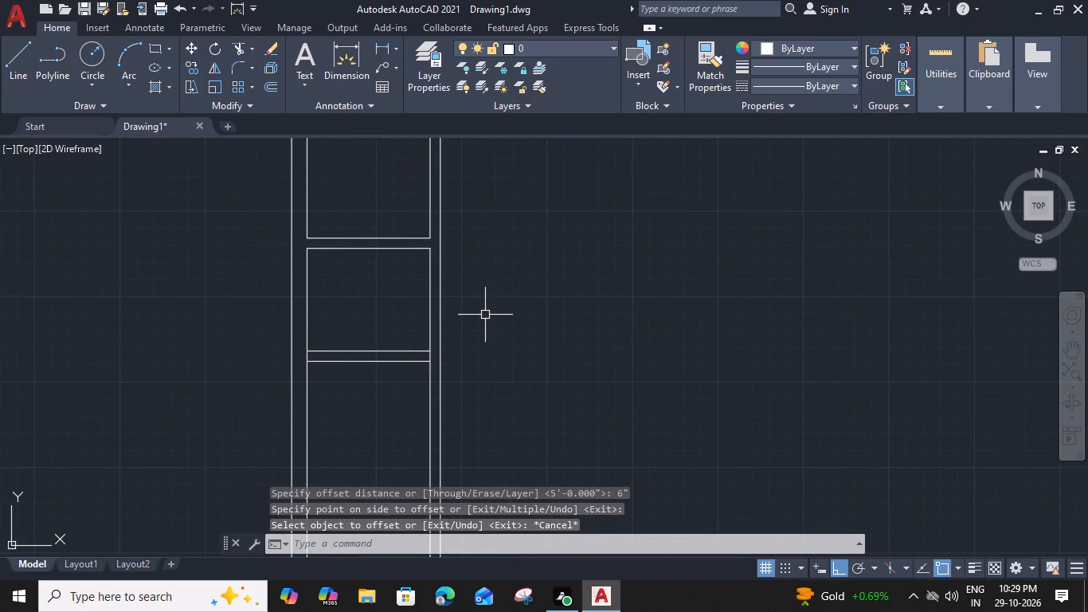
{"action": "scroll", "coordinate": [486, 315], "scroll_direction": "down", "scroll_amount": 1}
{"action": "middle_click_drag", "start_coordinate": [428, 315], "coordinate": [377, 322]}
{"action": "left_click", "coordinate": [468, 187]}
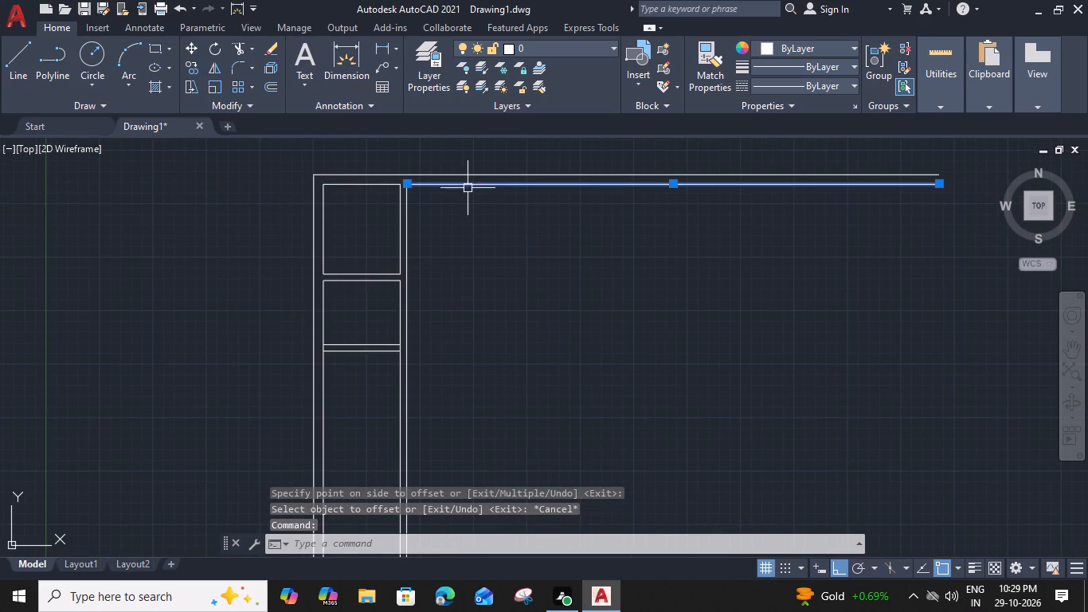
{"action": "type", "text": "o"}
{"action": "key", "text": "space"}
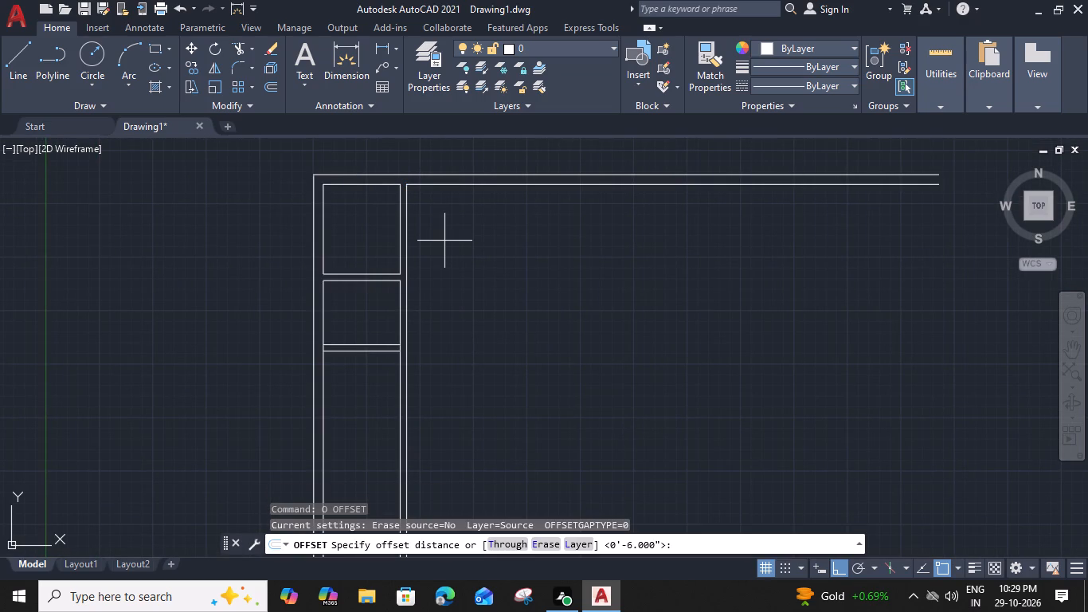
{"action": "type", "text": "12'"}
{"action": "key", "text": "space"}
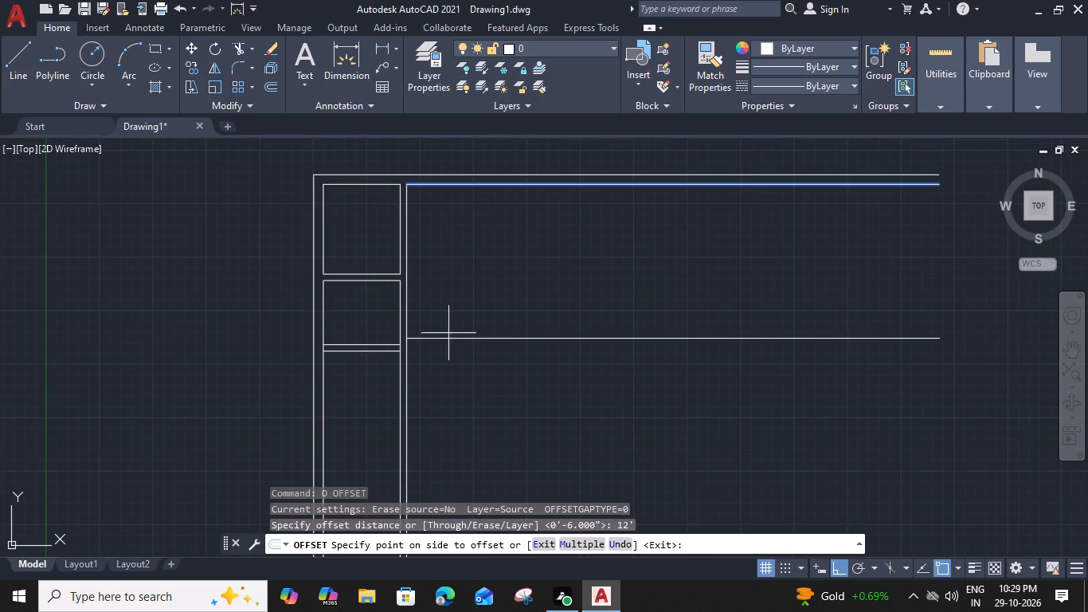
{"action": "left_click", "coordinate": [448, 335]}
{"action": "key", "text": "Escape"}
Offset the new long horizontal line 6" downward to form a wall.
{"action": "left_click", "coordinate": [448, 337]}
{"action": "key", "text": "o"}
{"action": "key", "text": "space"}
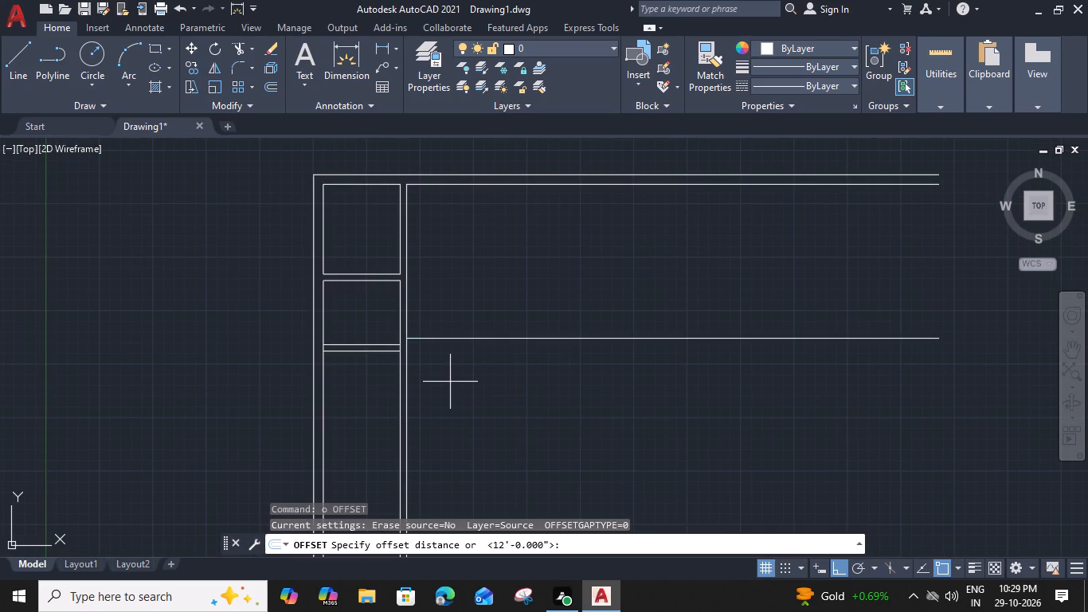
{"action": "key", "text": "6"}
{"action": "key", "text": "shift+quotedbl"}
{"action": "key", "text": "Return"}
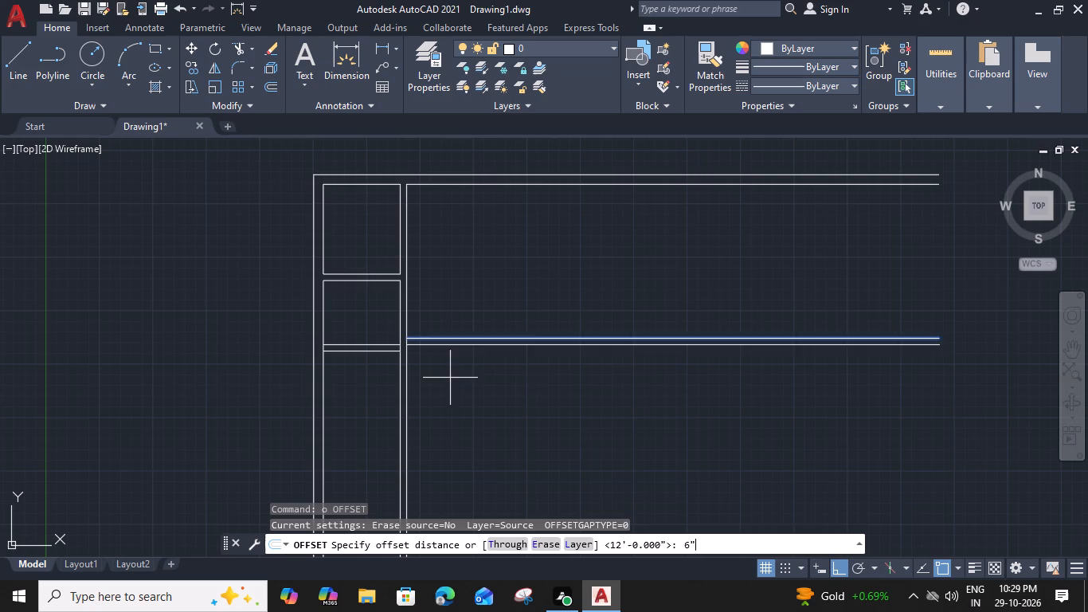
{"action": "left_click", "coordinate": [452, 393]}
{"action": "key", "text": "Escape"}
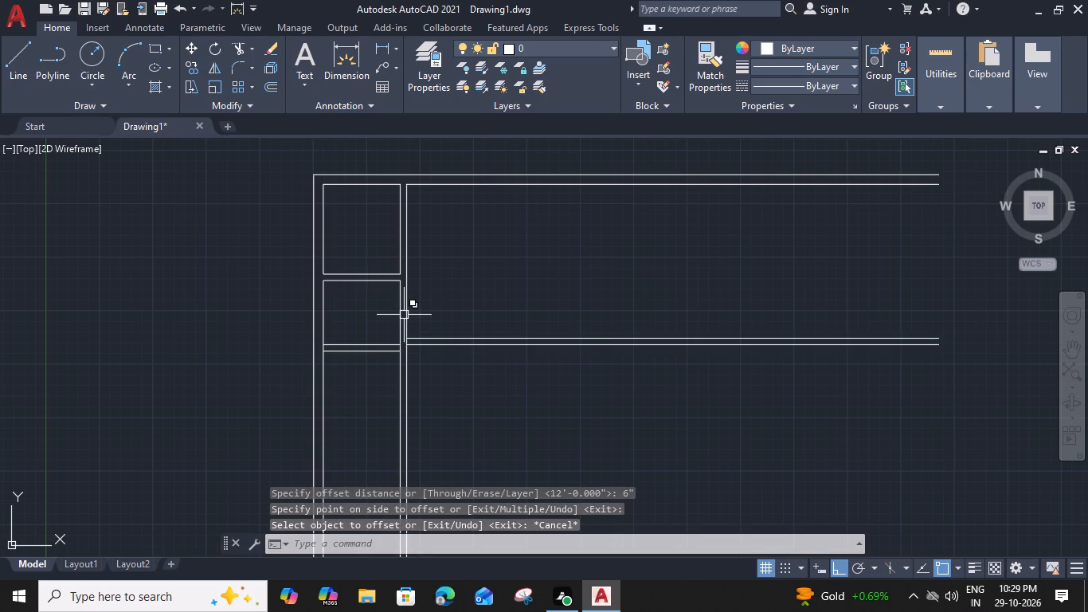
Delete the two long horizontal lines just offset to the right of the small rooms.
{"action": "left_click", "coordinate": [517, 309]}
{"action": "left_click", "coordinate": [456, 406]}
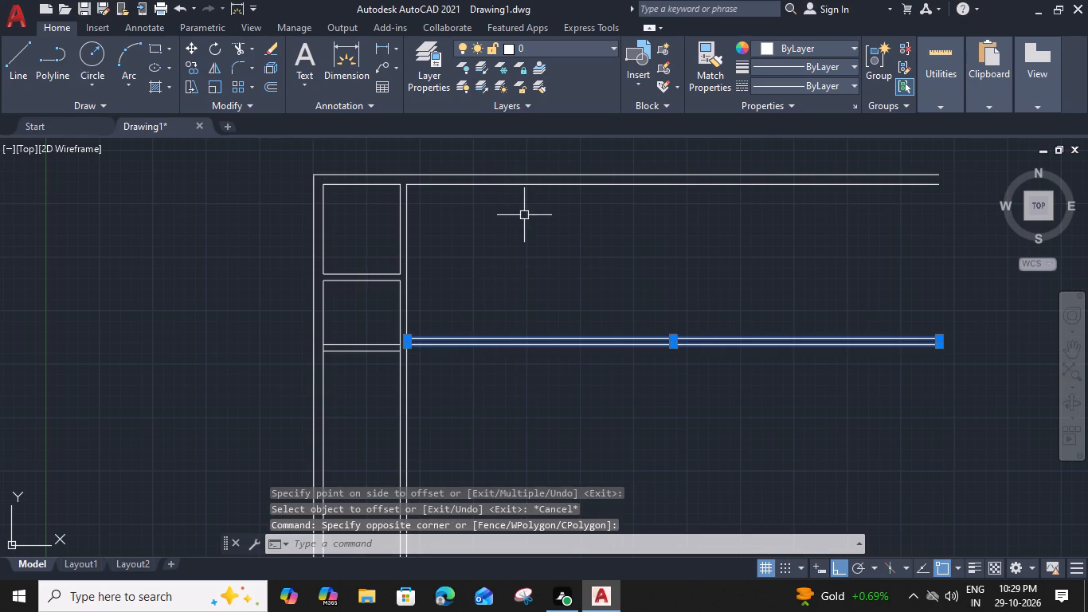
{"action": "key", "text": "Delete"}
Offset the top wall's inner line, right of the small rooms, 3' downward.
{"action": "left_click", "coordinate": [510, 181]}
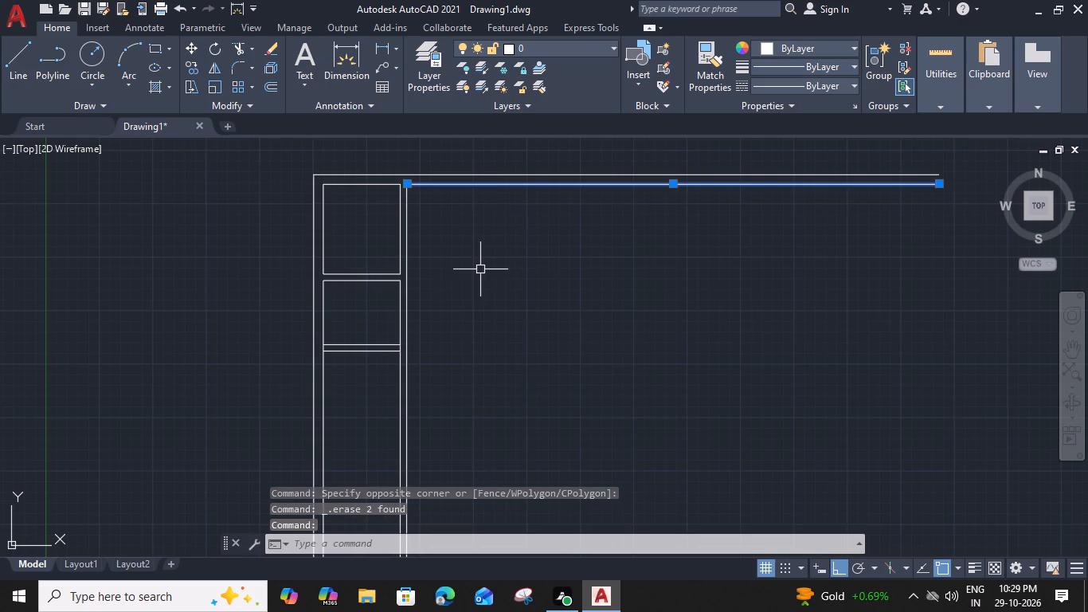
{"action": "type", "text": "o"}
{"action": "key", "text": "space"}
{"action": "key", "text": "3"}
{"action": "type", "text": "'"}
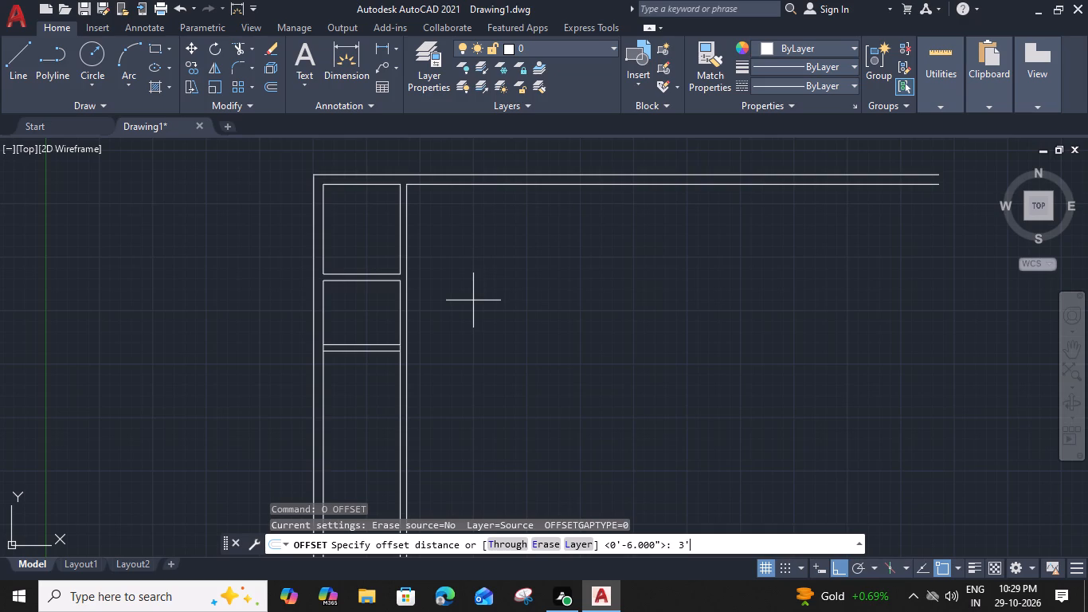
{"action": "key", "text": "space"}
{"action": "left_click", "coordinate": [469, 327]}
{"action": "key", "text": "Escape"}
Offset the new horizontal line 9" downward to form the wall thickness.
{"action": "left_click", "coordinate": [484, 221]}
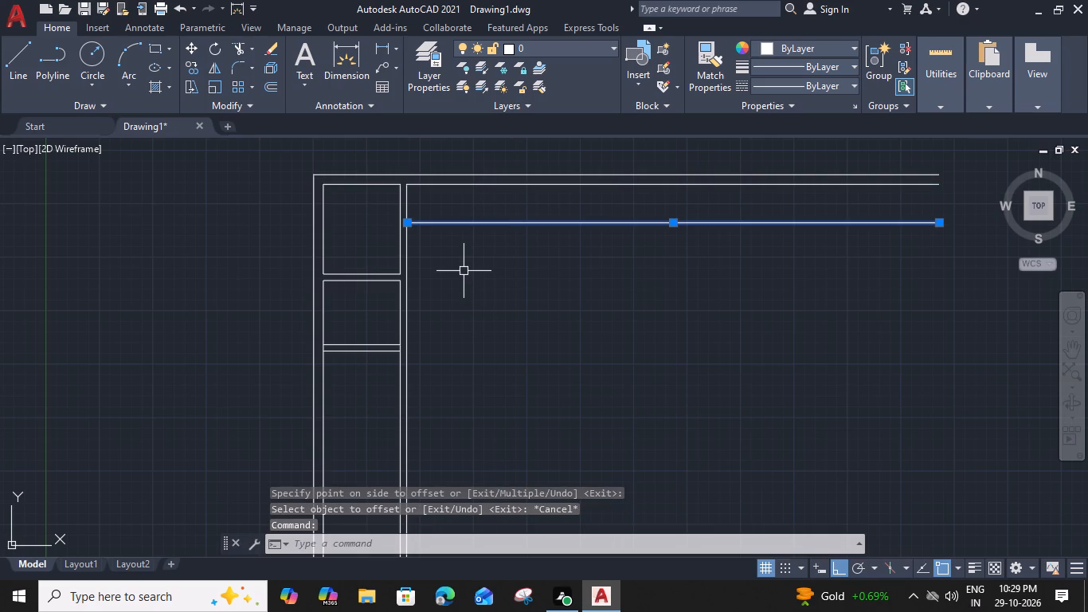
{"action": "type", "text": "o 9\""}
{"action": "key", "text": "Return"}
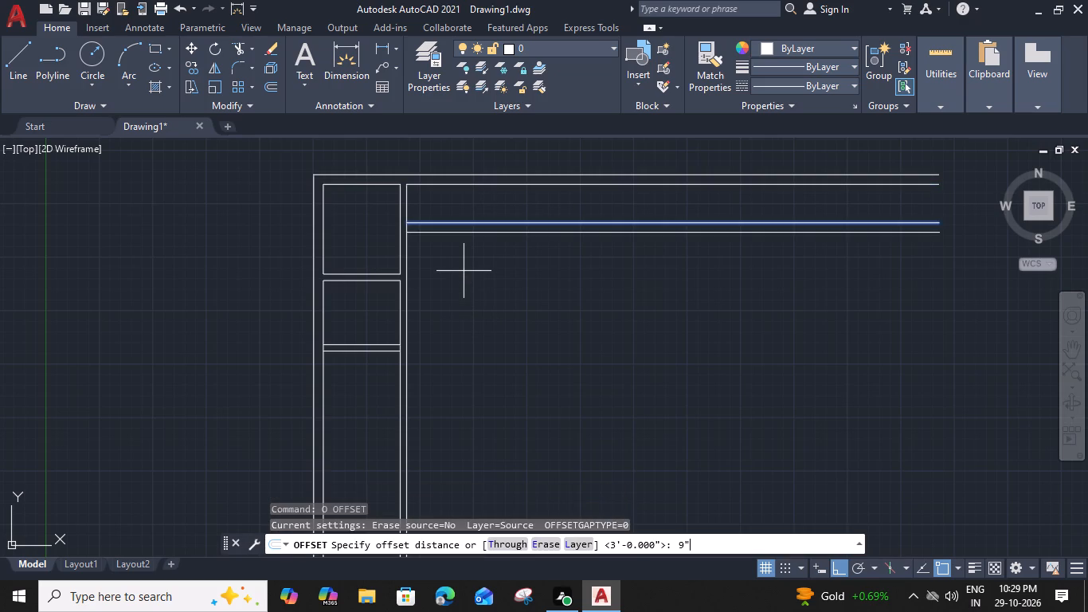
{"action": "left_click", "coordinate": [464, 288]}
{"action": "key", "text": "Escape"}
Offset the lower line of the 9" wall 12' downward to set the large room's depth.
{"action": "left_click", "coordinate": [450, 233]}
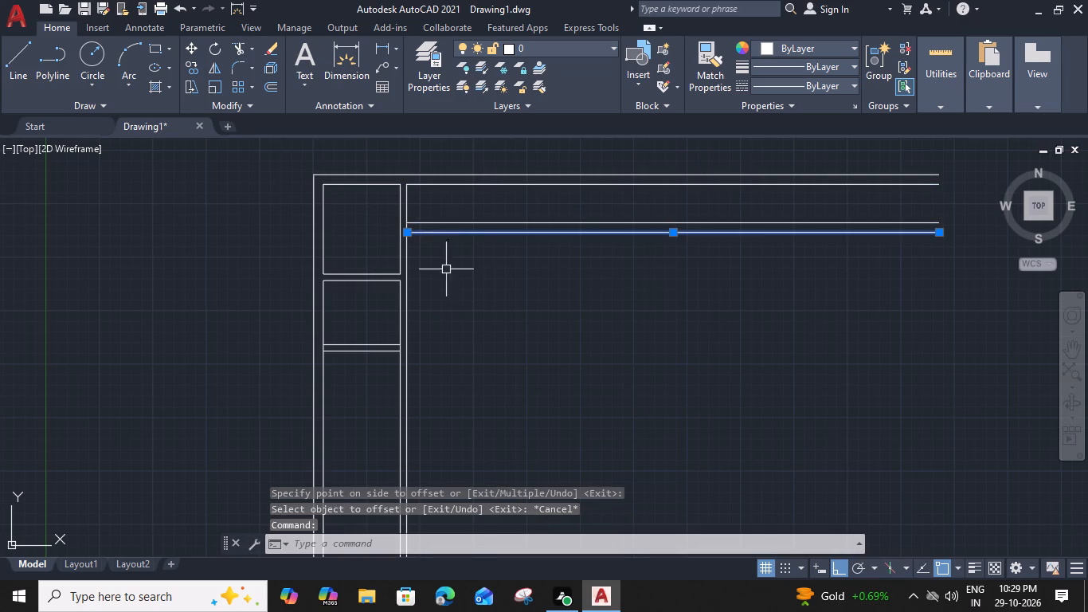
{"action": "key", "text": "o"}
{"action": "key", "text": "space"}
{"action": "type", "text": "12'"}
{"action": "key", "text": "space"}
{"action": "left_click", "coordinate": [445, 415]}
{"action": "key", "text": "Escape"}
Offset the large room's bottom line 6" downward to form its partition thickness.
{"action": "left_click", "coordinate": [454, 375]}
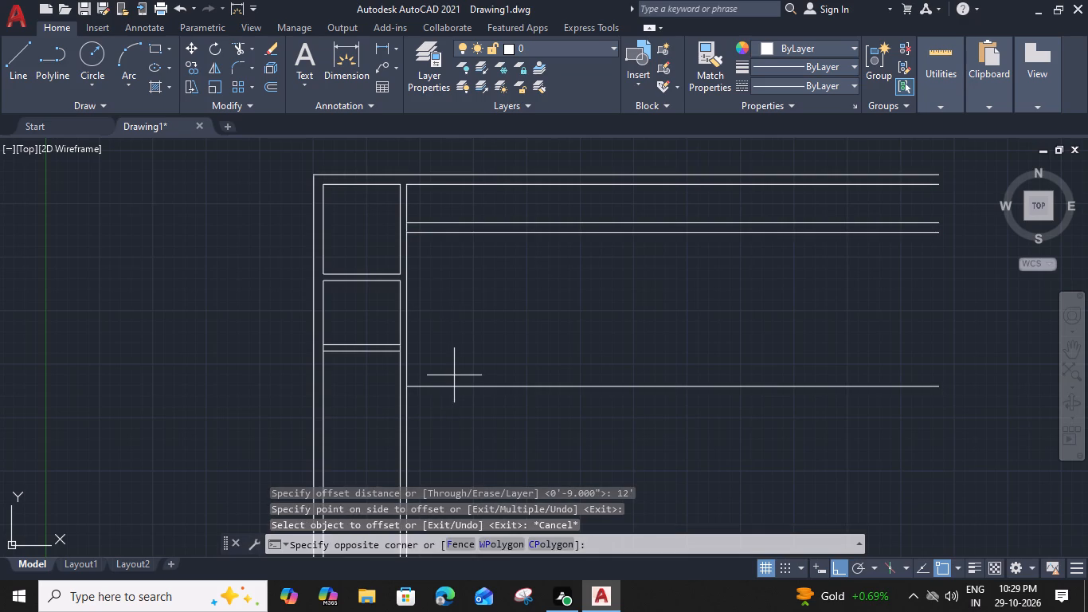
{"action": "left_click", "coordinate": [448, 414]}
{"action": "key", "text": "o"}
{"action": "key", "text": "space"}
{"action": "type", "text": "6\""}
{"action": "key", "text": "Return"}
{"action": "left_click", "coordinate": [447, 425]}
{"action": "key", "text": "Escape"}
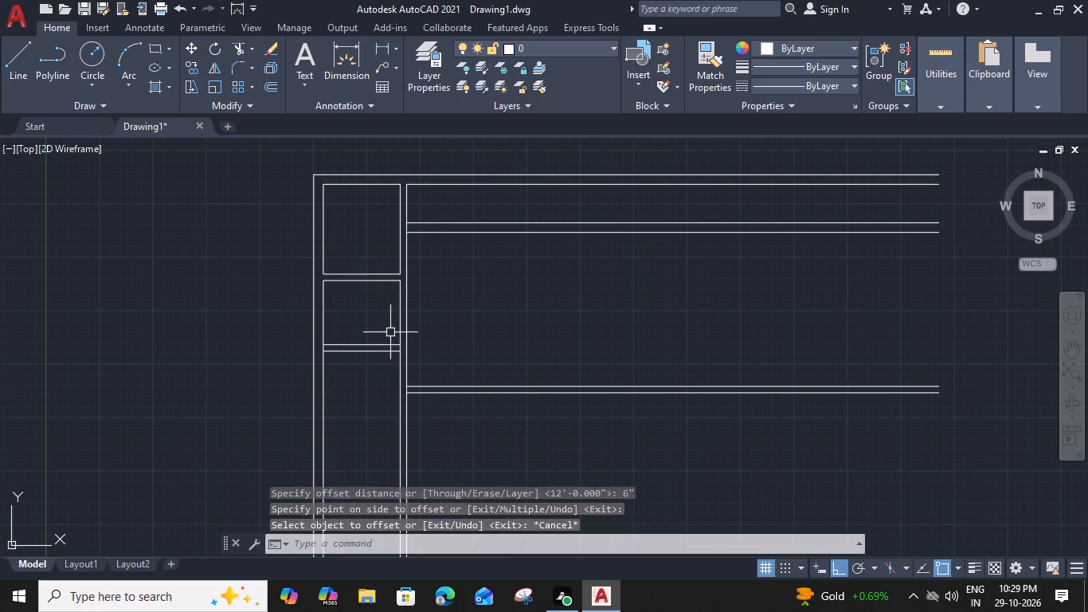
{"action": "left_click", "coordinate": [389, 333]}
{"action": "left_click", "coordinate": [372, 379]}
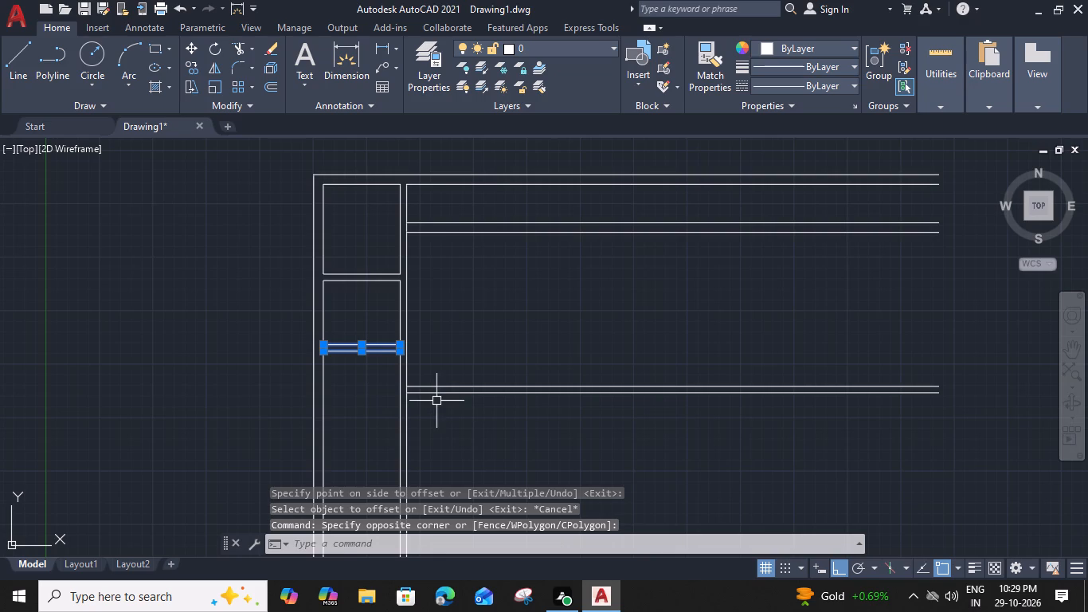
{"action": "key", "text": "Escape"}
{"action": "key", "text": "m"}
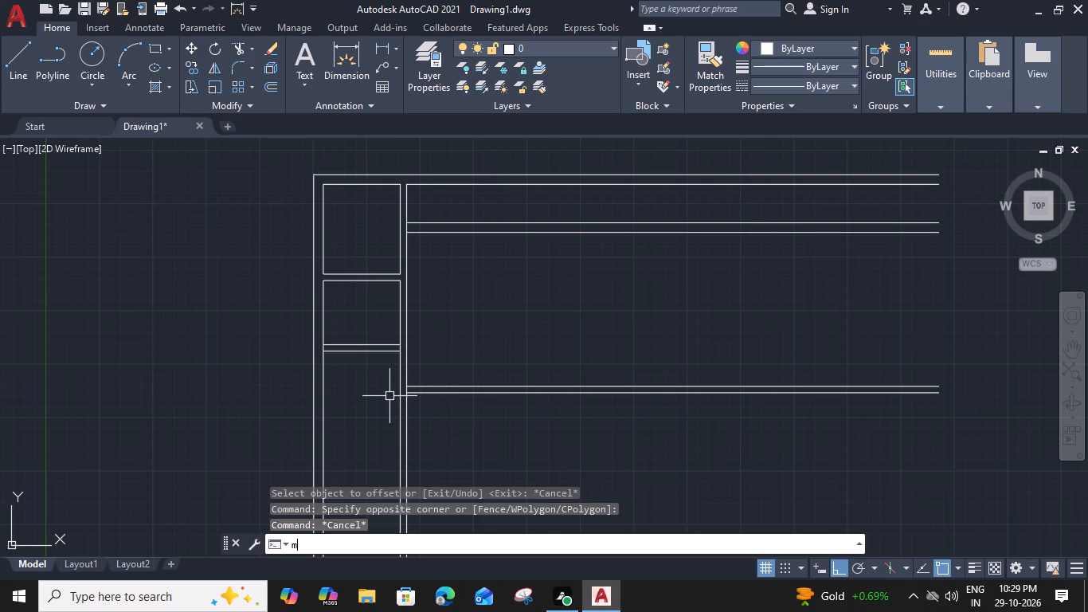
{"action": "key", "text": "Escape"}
Extend both lines of the large room's bottom 6" partition to the inner line of the outer side wall.
{"action": "type", "text": "ex"}
{"action": "key", "text": "space"}
{"action": "left_click", "coordinate": [447, 363]}
{"action": "left_click", "coordinate": [427, 426]}
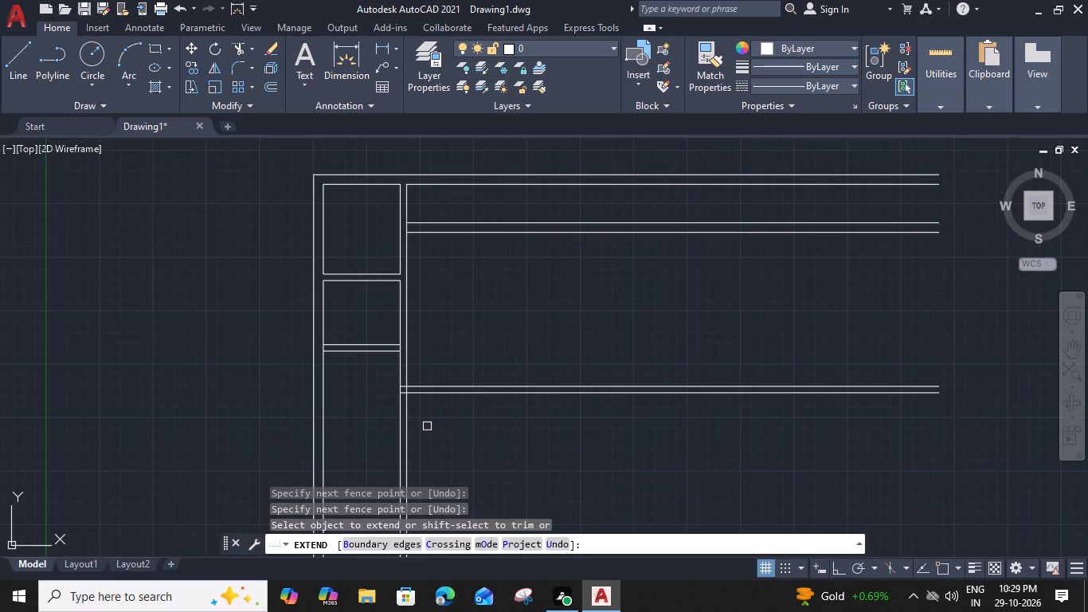
{"action": "left_click", "coordinate": [433, 370]}
{"action": "left_click", "coordinate": [406, 428]}
Trim the overlapping line segments where the vertical partition crosses the large room's bottom partition.
{"action": "scroll", "coordinate": [397, 395], "scroll_direction": "up", "scroll_amount": 3}
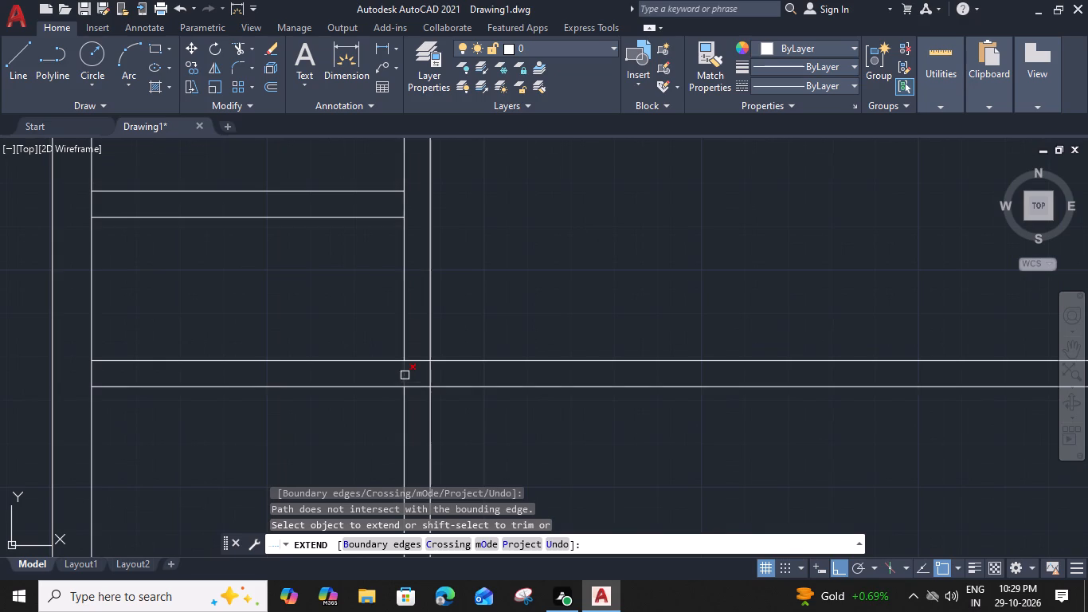
{"action": "left_click", "coordinate": [405, 377], "text": "shift"}
{"action": "left_click", "coordinate": [419, 357], "text": "shift"}
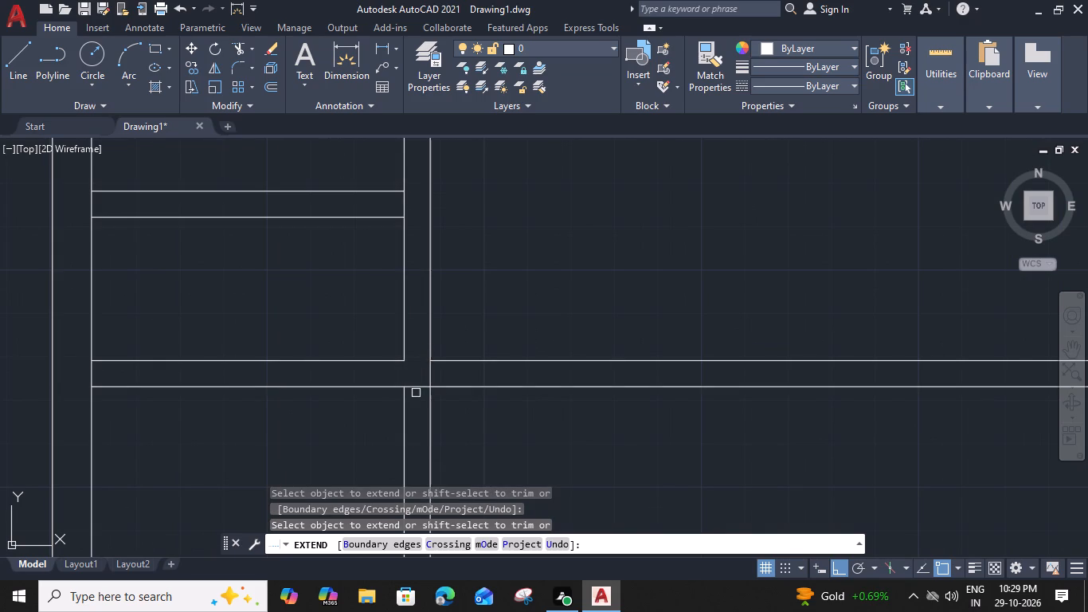
{"action": "left_click", "coordinate": [417, 386], "text": "shift"}
{"action": "left_click", "coordinate": [429, 375], "text": "shift"}
Remove the vertical partition's lines below the bottom partition and extend that partition's lower line across the gap.
{"action": "scroll", "coordinate": [429, 374], "scroll_direction": "down", "scroll_amount": 2}
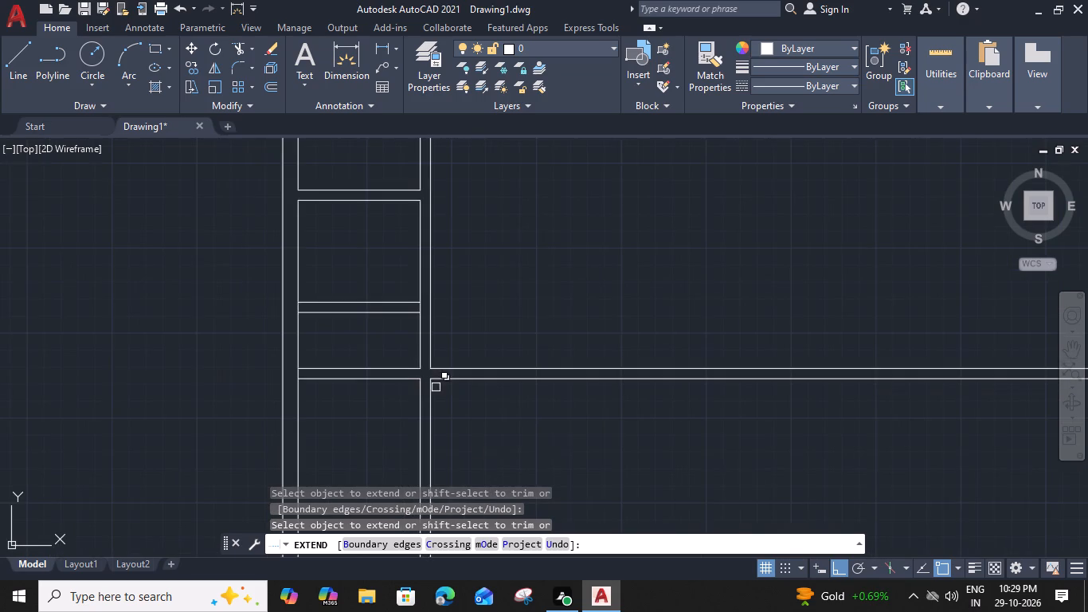
{"action": "middle_click_drag", "start_coordinate": [480, 449], "coordinate": [521, 430]}
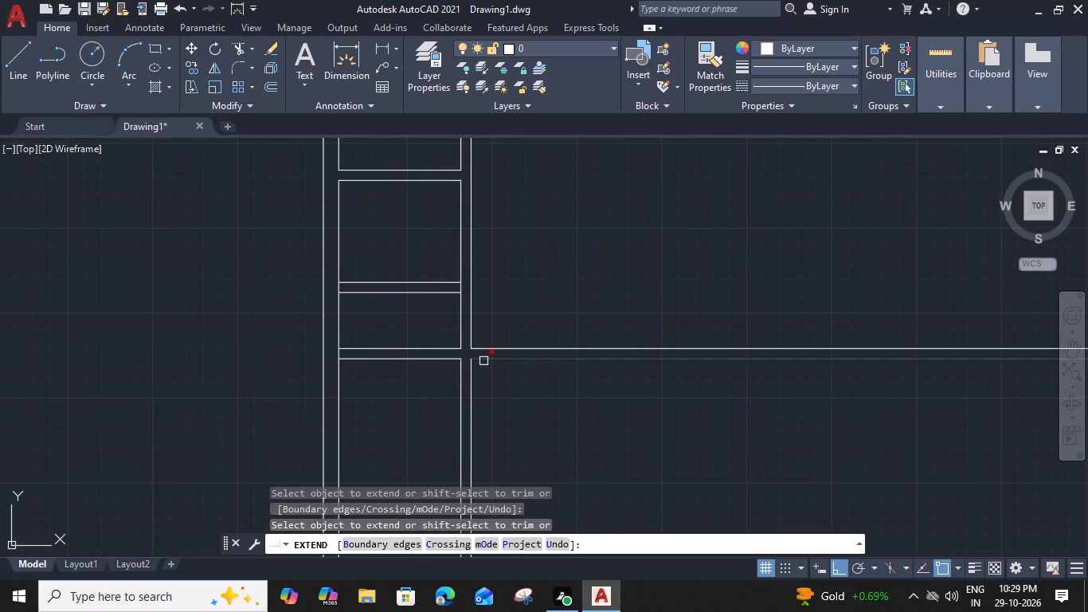
{"action": "left_click", "coordinate": [483, 361]}
{"action": "left_click", "coordinate": [483, 406]}
{"action": "left_click", "coordinate": [378, 406], "text": "shift"}
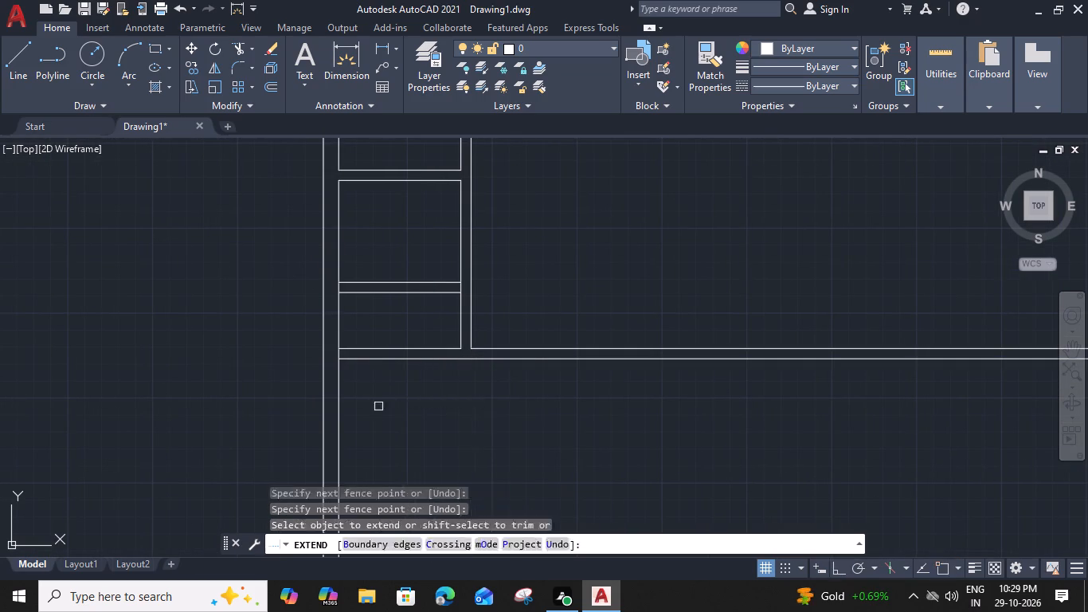
Trim the wall segments between the partition lines at the outer wall and at both ends of the lower small-room partition.
{"action": "scroll", "coordinate": [329, 335], "scroll_direction": "up", "scroll_amount": 2}
{"action": "left_click", "coordinate": [348, 375], "text": "shift"}
{"action": "scroll", "coordinate": [351, 371], "scroll_direction": "down", "scroll_amount": 2}
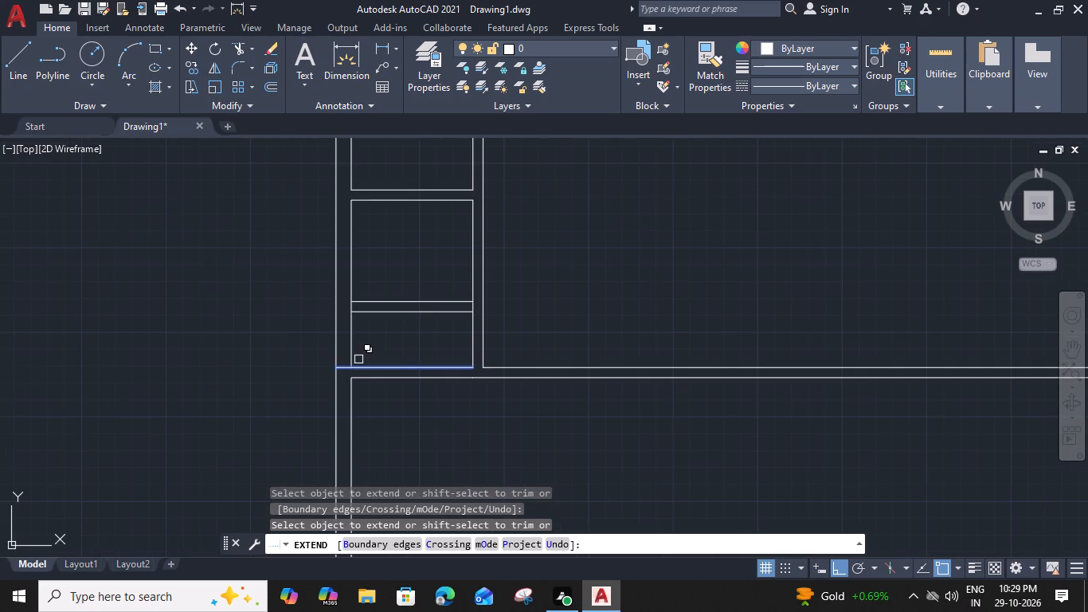
{"action": "scroll", "coordinate": [332, 312], "scroll_direction": "up", "scroll_amount": 2, "text": "shift"}
{"action": "left_click", "coordinate": [381, 296], "text": "shift"}
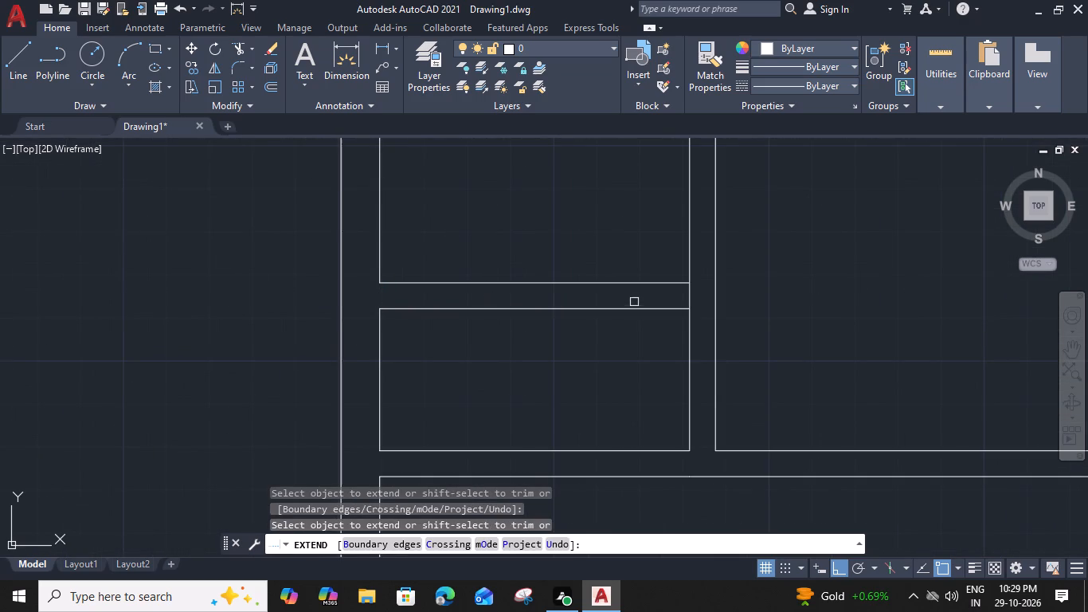
{"action": "left_click", "coordinate": [689, 296], "text": "shift"}
{"action": "scroll", "coordinate": [756, 414], "scroll_direction": "down", "scroll_amount": 2}
{"action": "middle_click_drag", "start_coordinate": [758, 341], "coordinate": [758, 343]}
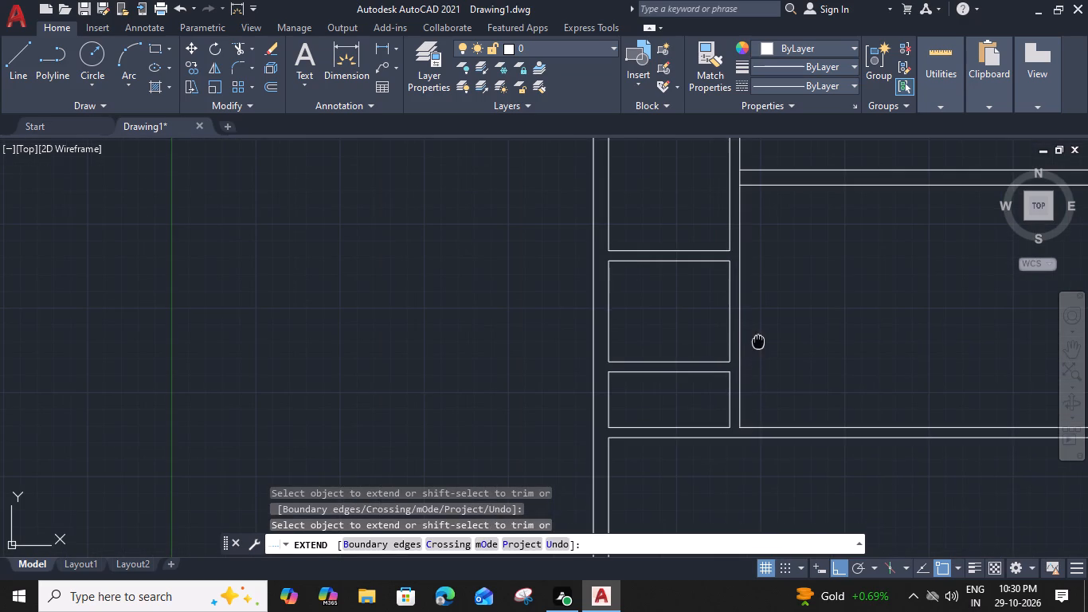
{"action": "middle_click_drag", "start_coordinate": [758, 343], "coordinate": [629, 386]}
{"action": "key", "text": "Escape"}
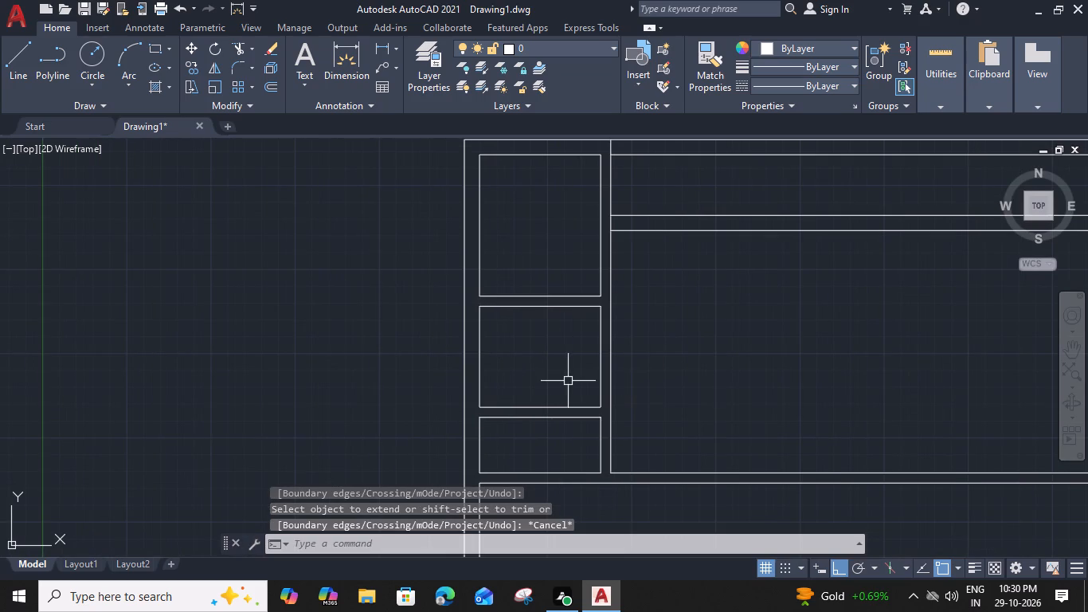
Extend the middle small room's top and bottom lines to the vertical partition's far line, and trim both vertical lines between them.
{"action": "middle_click_drag", "start_coordinate": [677, 400], "coordinate": [554, 404]}
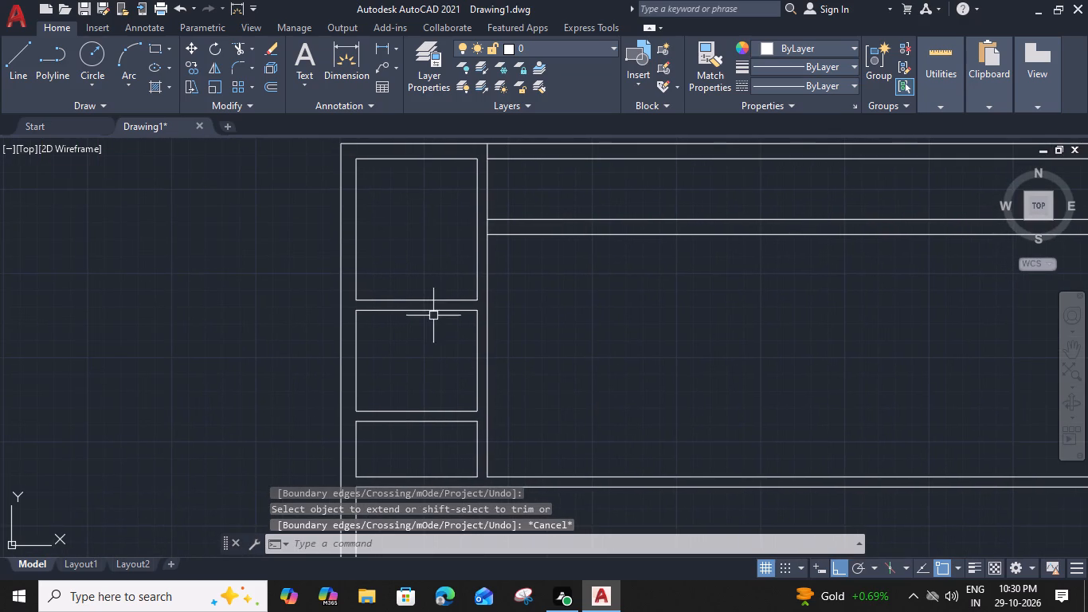
{"action": "type", "text": "ex"}
{"action": "key", "text": "space"}
{"action": "left_click", "coordinate": [448, 313]}
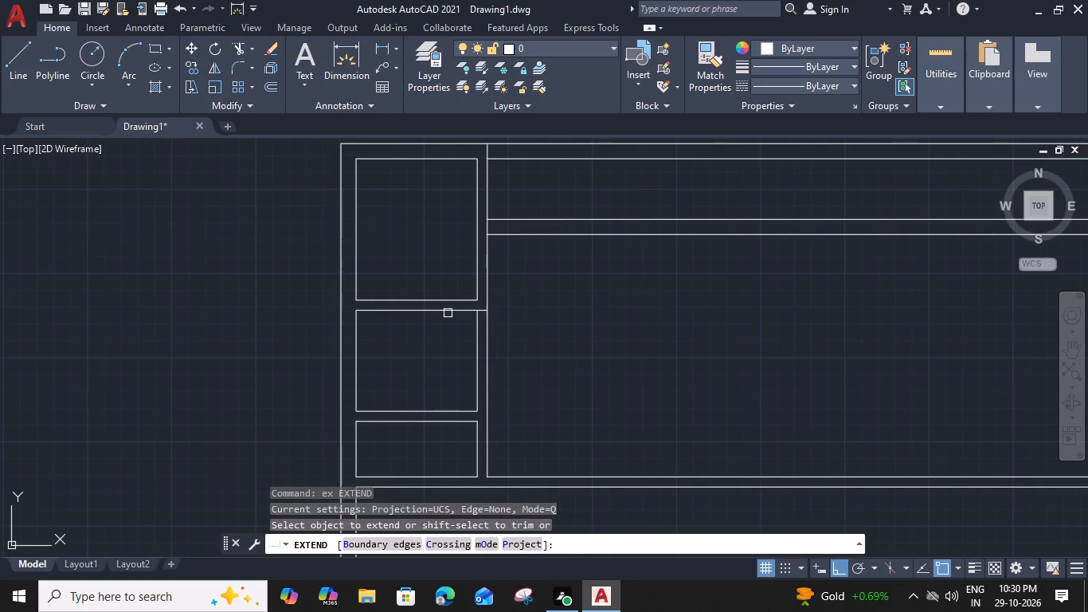
{"action": "left_click", "coordinate": [456, 409]}
{"action": "left_click", "coordinate": [455, 387], "text": "shift"}
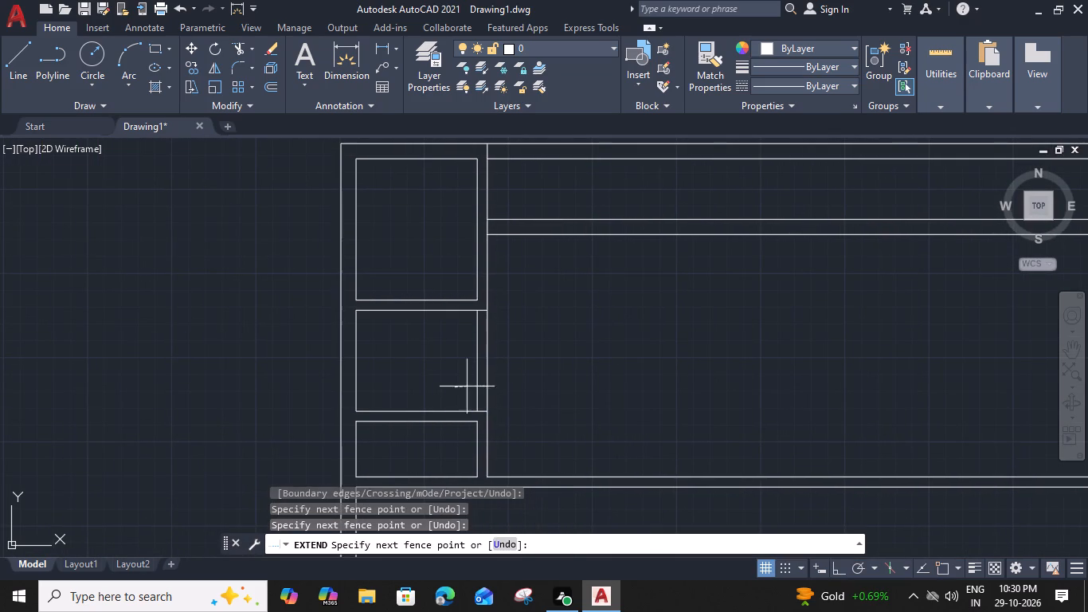
{"action": "left_click", "coordinate": [519, 387], "text": "shift"}
Trim the vertical partition line between the two lines of the horizontal 9" wall to open the junction.
{"action": "middle_click_drag", "start_coordinate": [520, 320], "coordinate": [492, 353]}
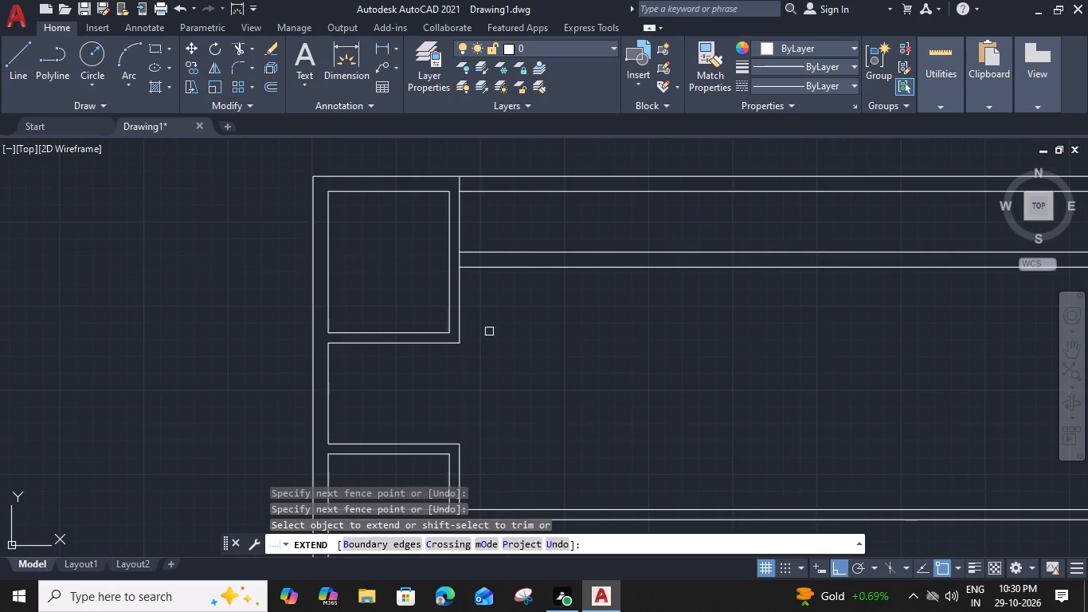
{"action": "scroll", "coordinate": [459, 253], "scroll_direction": "up", "scroll_amount": 1}
{"action": "left_click", "coordinate": [460, 262], "text": "shift"}
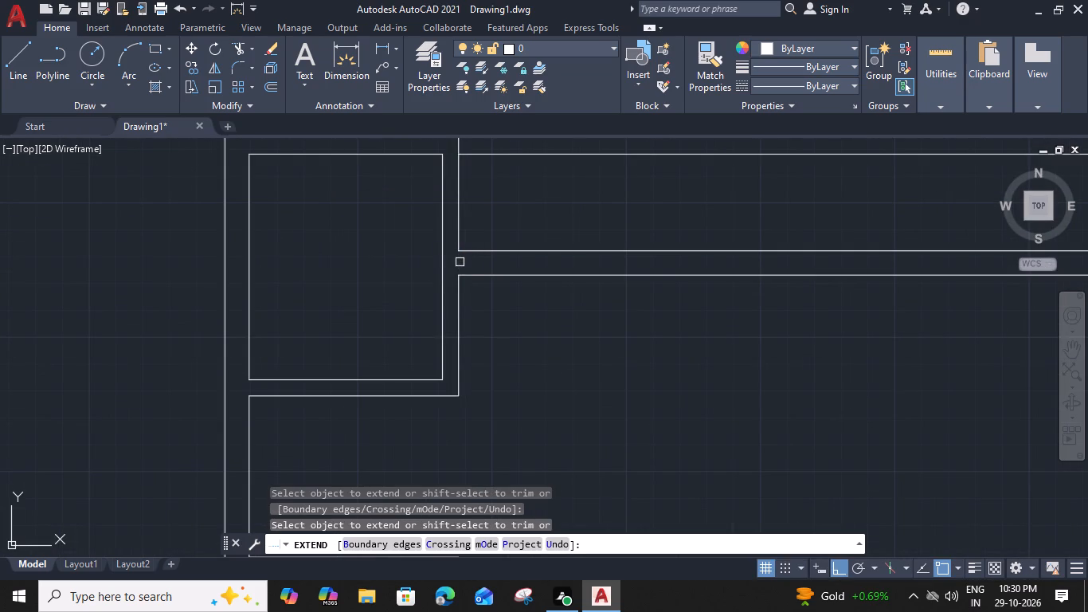
{"action": "key", "text": "Escape"}
Offset the large room's short upper-left vertical wall line 14' to the right to set the room's width.
{"action": "scroll", "coordinate": [484, 340], "scroll_direction": "down", "scroll_amount": 2}
{"action": "middle_click_drag", "start_coordinate": [495, 397], "coordinate": [472, 358]}
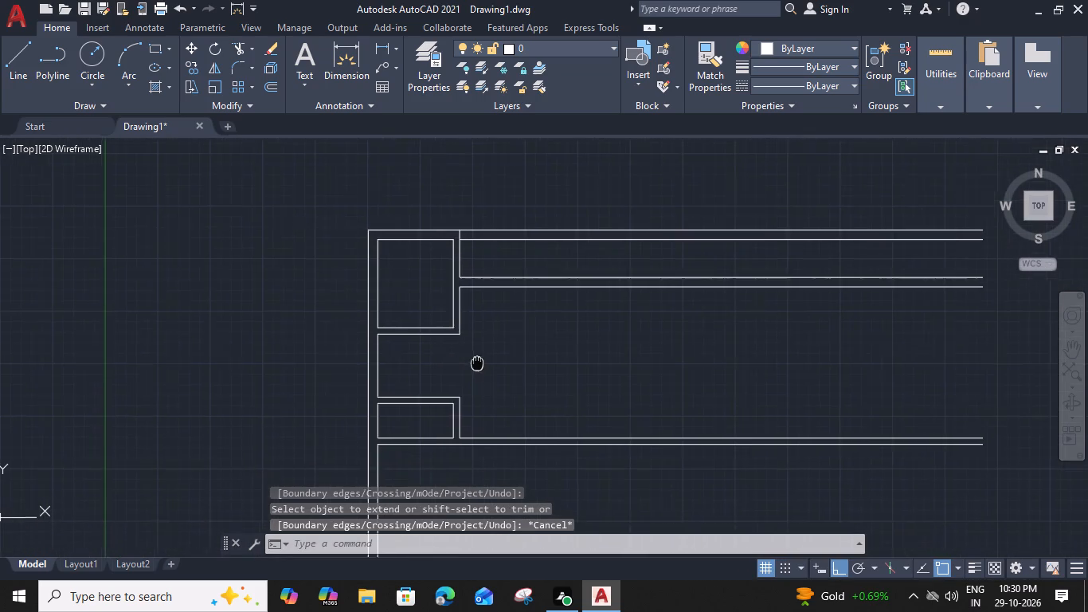
{"action": "middle_click_drag", "start_coordinate": [472, 358], "coordinate": [465, 352]}
{"action": "left_click", "coordinate": [447, 303]}
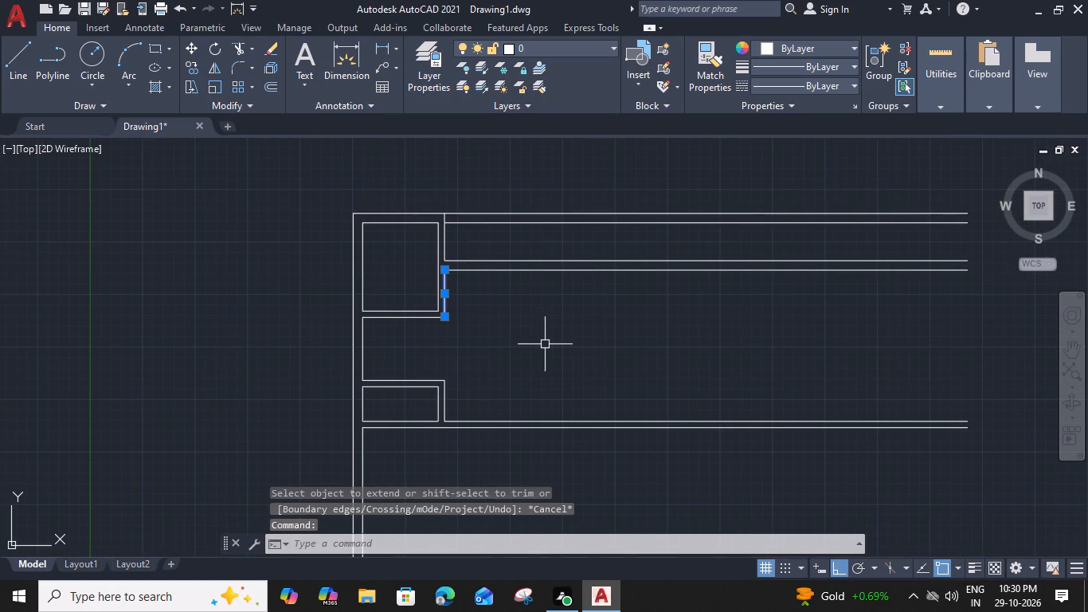
{"action": "type", "text": "o 12"}
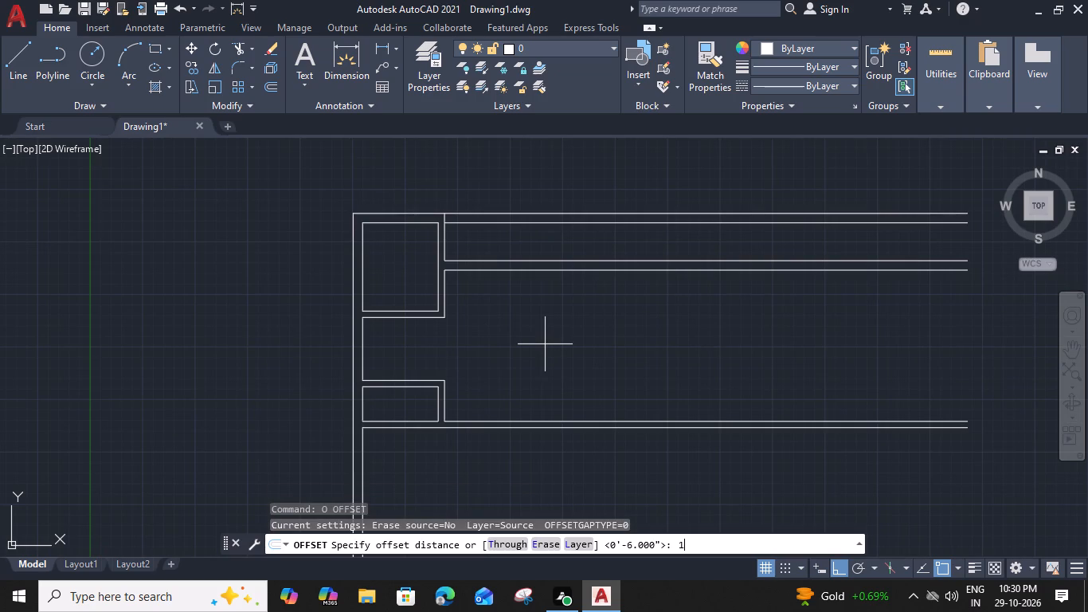
{"action": "key", "text": "BackSpace"}
{"action": "key", "text": "4"}
{"action": "type", "text": "'"}
{"action": "key", "text": "space"}
{"action": "left_click", "coordinate": [591, 356]}
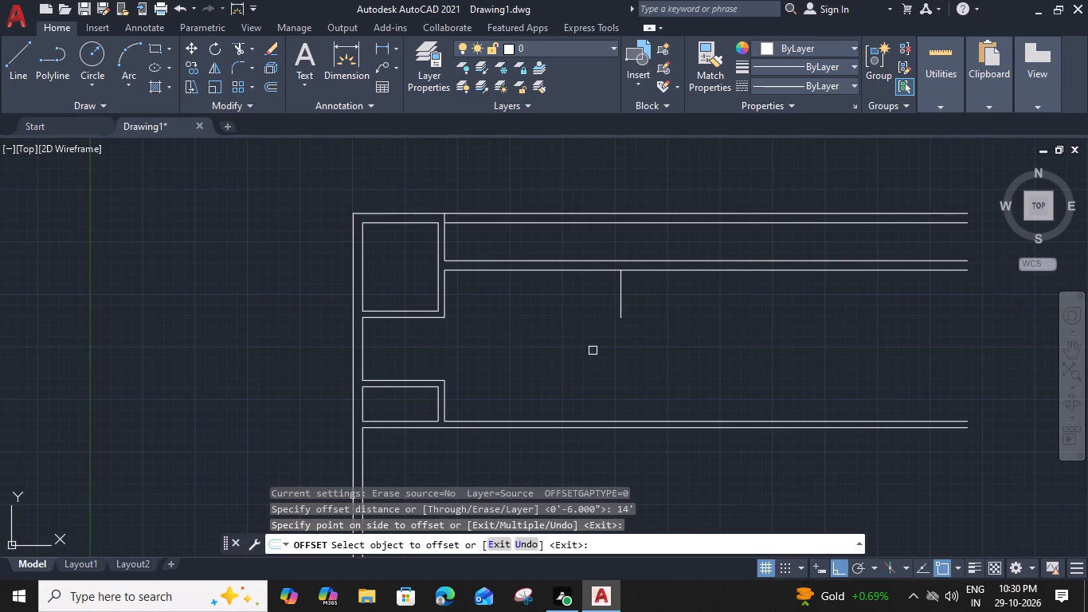
{"action": "key", "text": "Escape"}
Offset the new vertical line 6" to the right to form the partition thickness.
{"action": "left_click", "coordinate": [621, 298]}
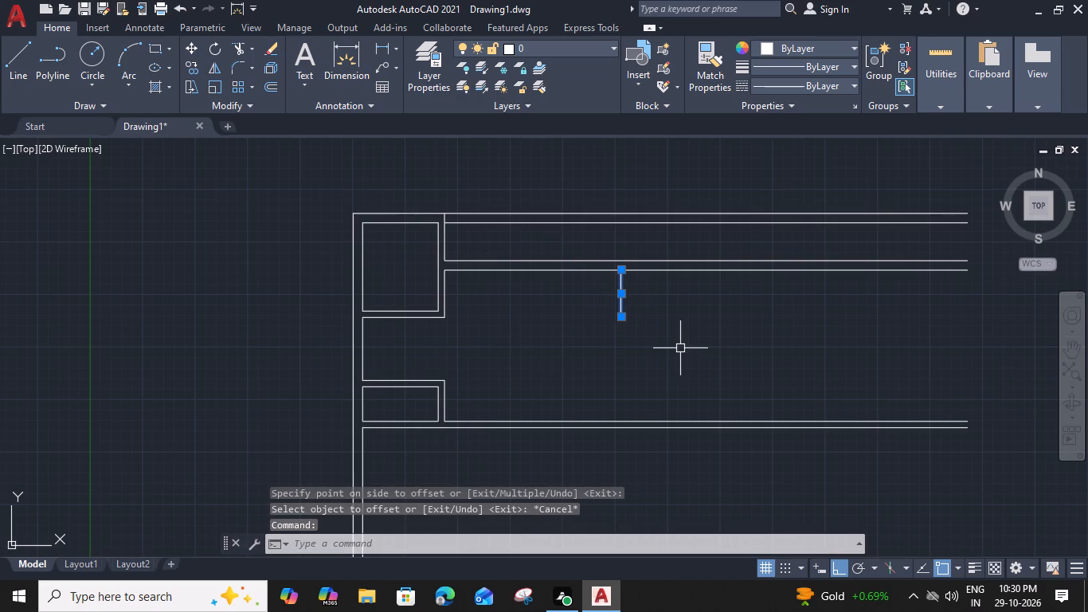
{"action": "type", "text": "o 6"}
{"action": "key", "text": "shift+quotedbl"}
{"action": "key", "text": "Return"}
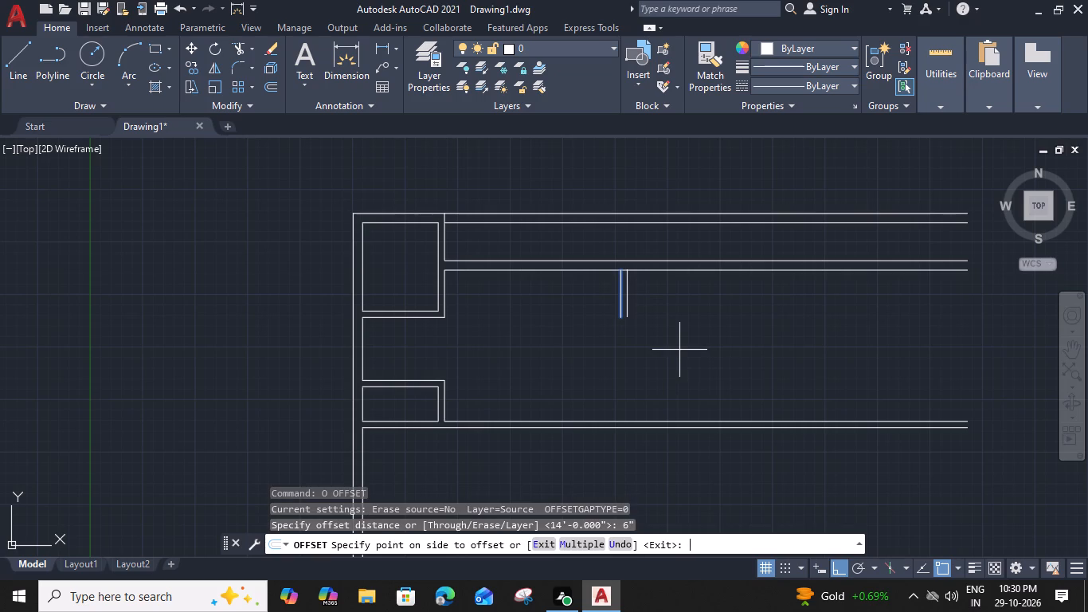
{"action": "left_click", "coordinate": [681, 355]}
{"action": "key", "text": "Escape"}
Extend both lines of the new vertical partition down to the large room's bottom partition.
{"action": "type", "text": "ex"}
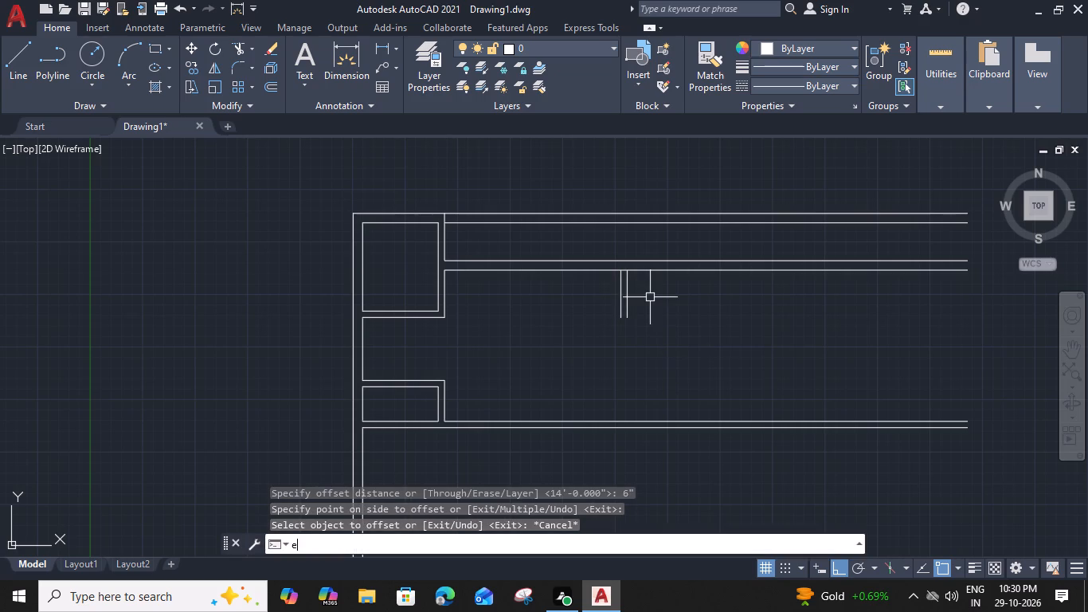
{"action": "key", "text": "space"}
{"action": "left_click", "coordinate": [641, 291]}
{"action": "left_click", "coordinate": [596, 310]}
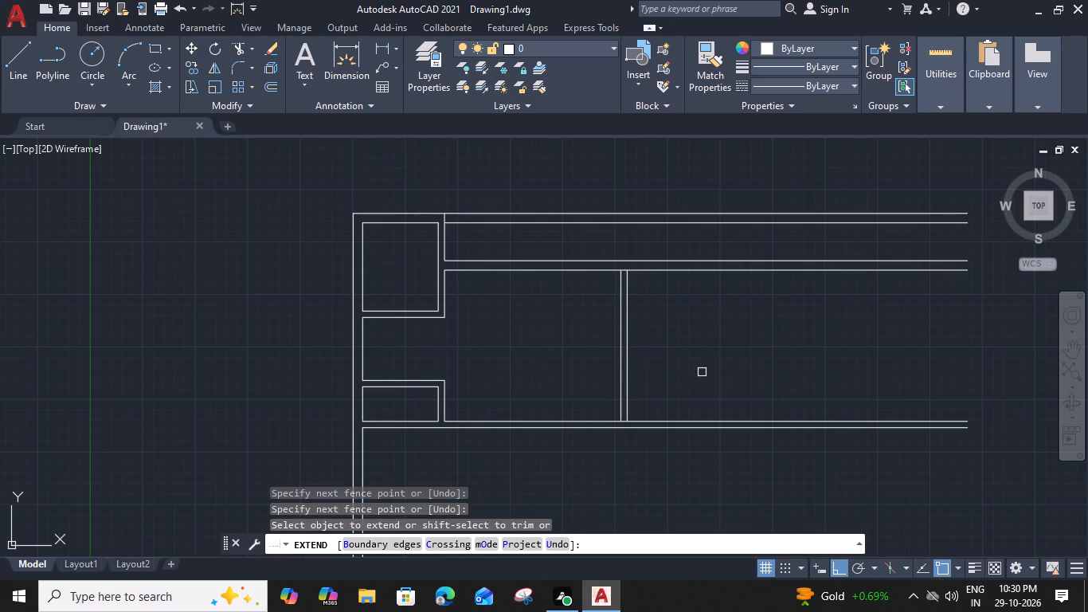
Extend the new partition's right line to the bottom partition's lower line, and trim the openings at its top and bottom junctions.
{"action": "middle_click_drag", "start_coordinate": [695, 366], "coordinate": [585, 367]}
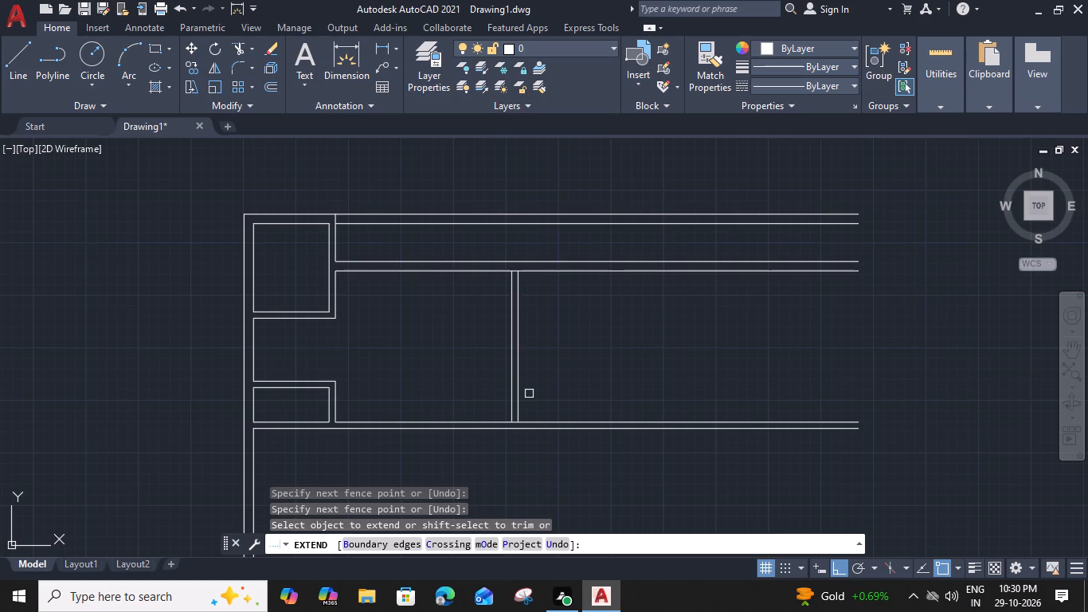
{"action": "left_click", "coordinate": [519, 398]}
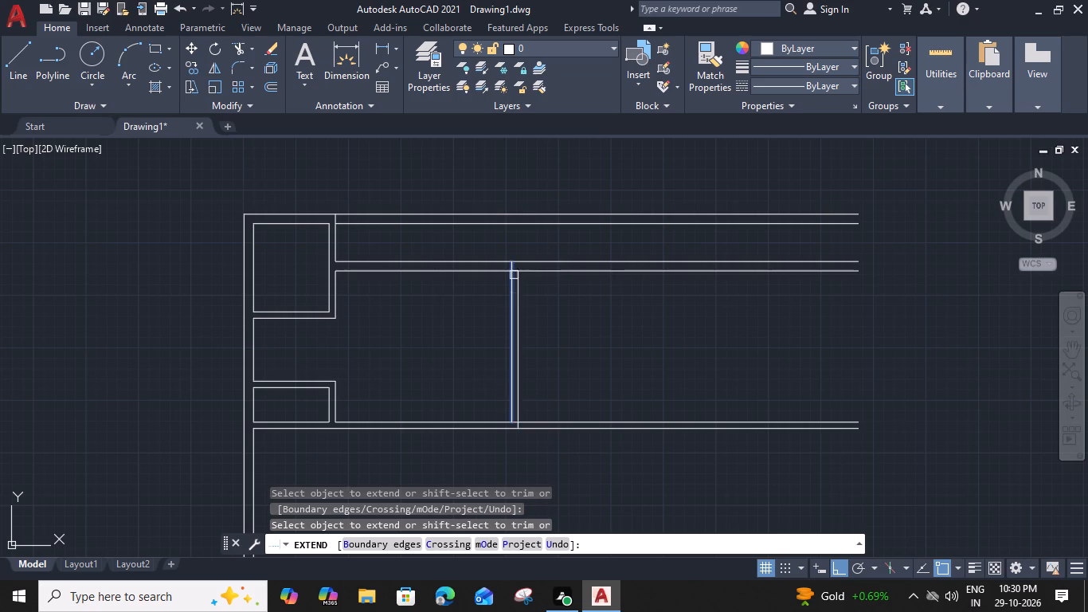
{"action": "scroll", "coordinate": [510, 251], "scroll_direction": "up", "scroll_amount": 2}
{"action": "left_click", "coordinate": [521, 297], "text": "shift"}
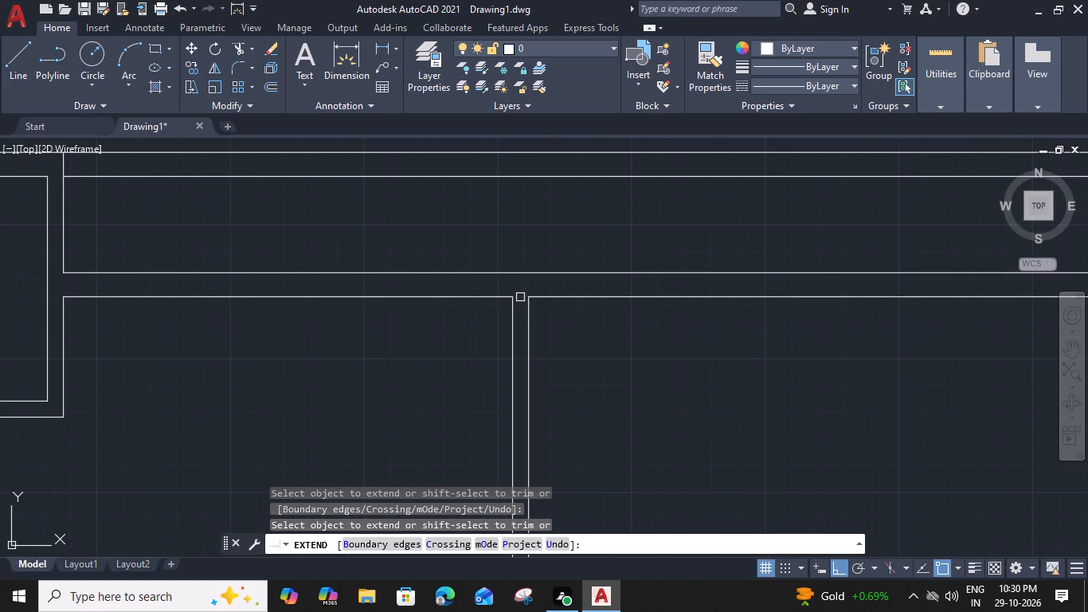
{"action": "scroll", "coordinate": [520, 297], "scroll_direction": "down", "scroll_amount": 1}
{"action": "middle_click_drag", "start_coordinate": [566, 408], "coordinate": [566, 269]}
{"action": "scroll", "coordinate": [521, 399], "scroll_direction": "up", "scroll_amount": 2, "text": "shift"}
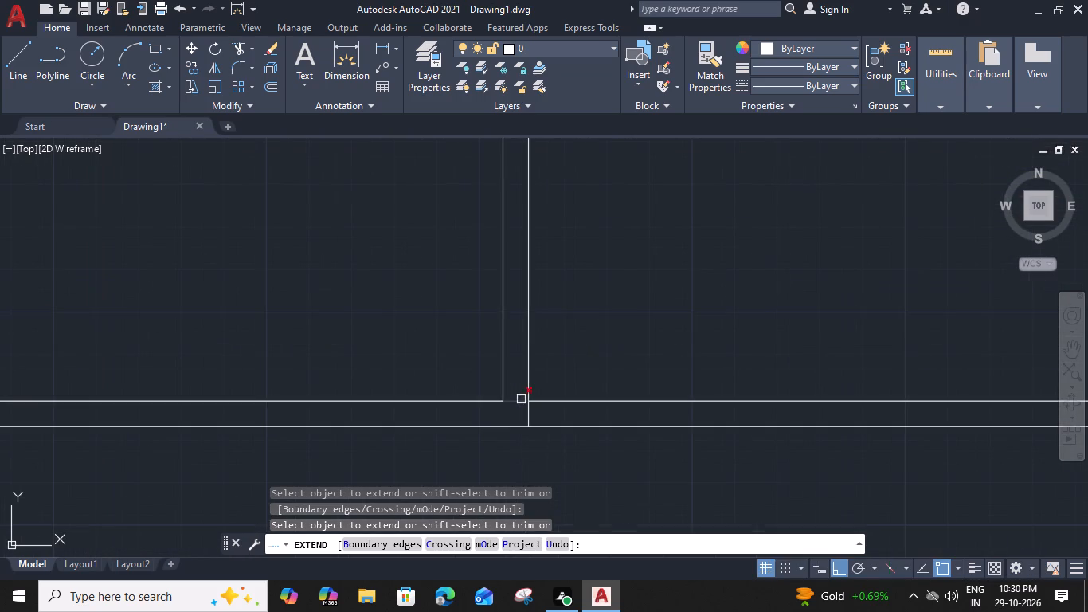
{"action": "left_click", "coordinate": [521, 399], "text": "shift"}
{"action": "scroll", "coordinate": [521, 396], "scroll_direction": "down", "scroll_amount": 3}
{"action": "middle_click_drag", "start_coordinate": [603, 381], "coordinate": [530, 379]}
{"action": "key", "text": "Escape"}
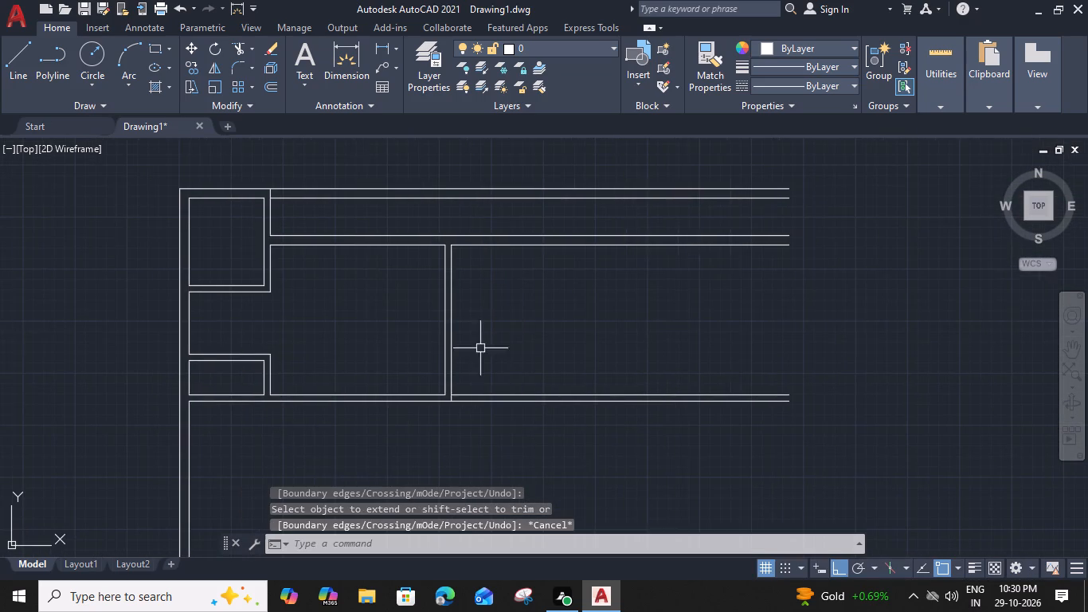
Trim away both lines of the bottom partition to the right of the new vertical partition.
{"action": "middle_click", "coordinate": [486, 256]}
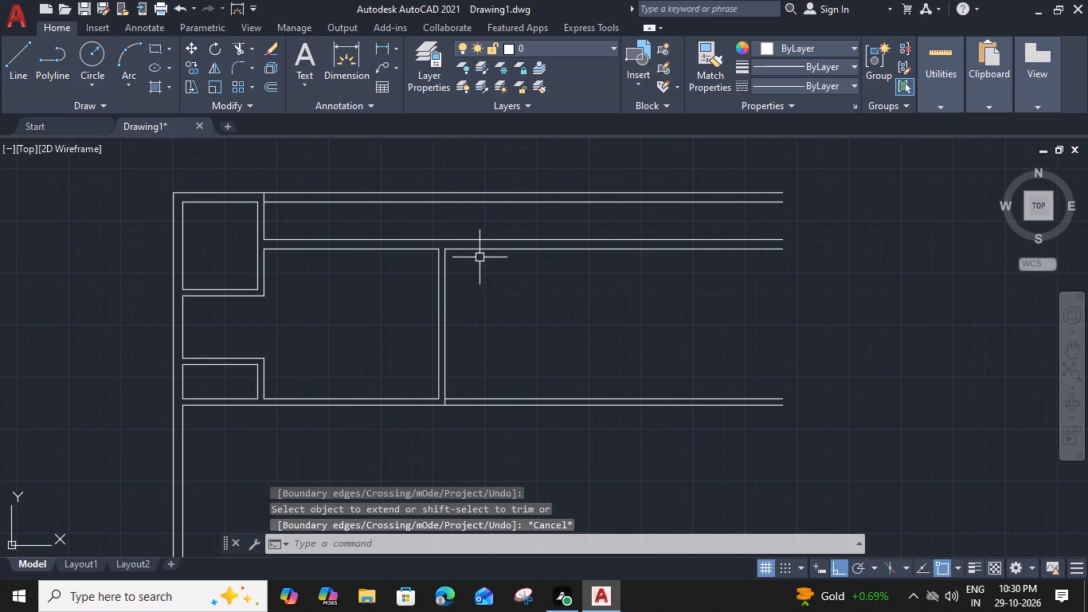
{"action": "type", "text": "tr"}
{"action": "key", "text": "space"}
{"action": "left_click", "coordinate": [515, 337]}
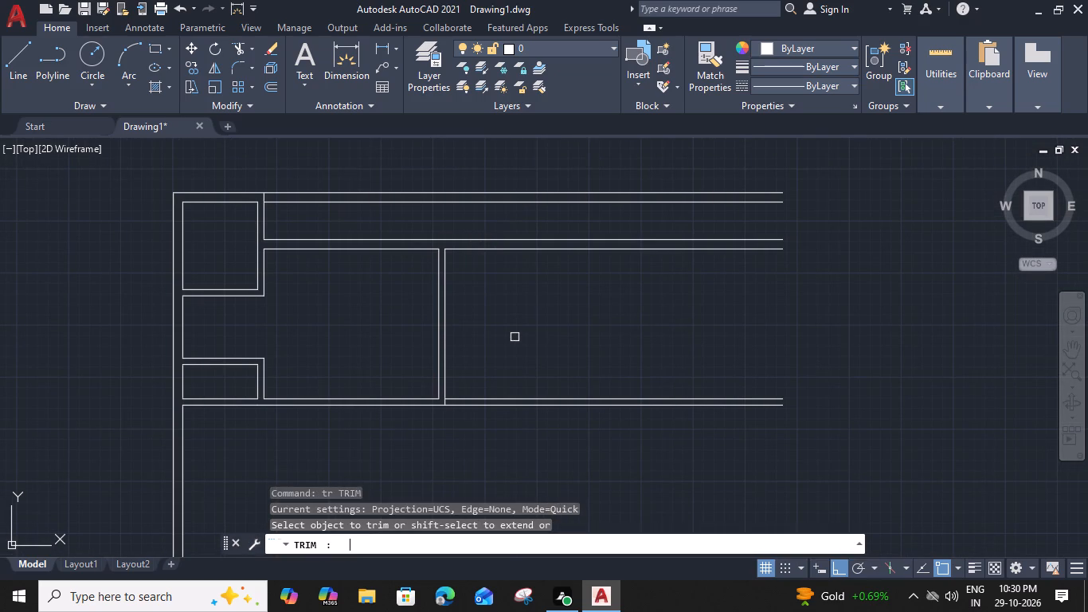
{"action": "left_click", "coordinate": [521, 415]}
{"action": "key", "text": "Escape"}
Offset the right line of the large room's right-hand partition 15' to the right.
{"action": "left_click", "coordinate": [449, 291]}
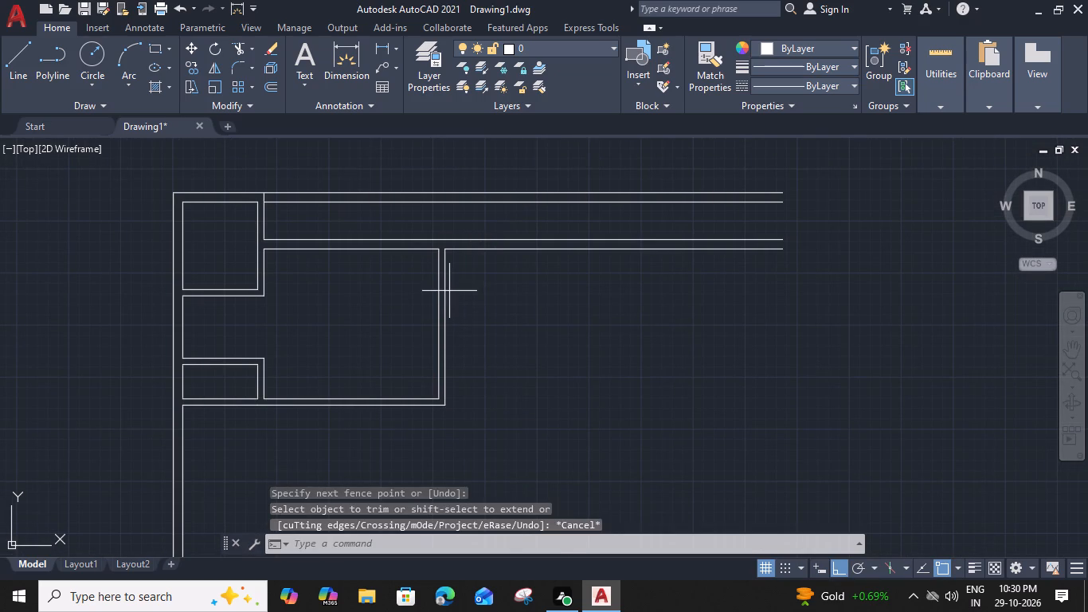
{"action": "left_click", "coordinate": [438, 324]}
{"action": "key", "text": "Escape"}
{"action": "left_click", "coordinate": [444, 316]}
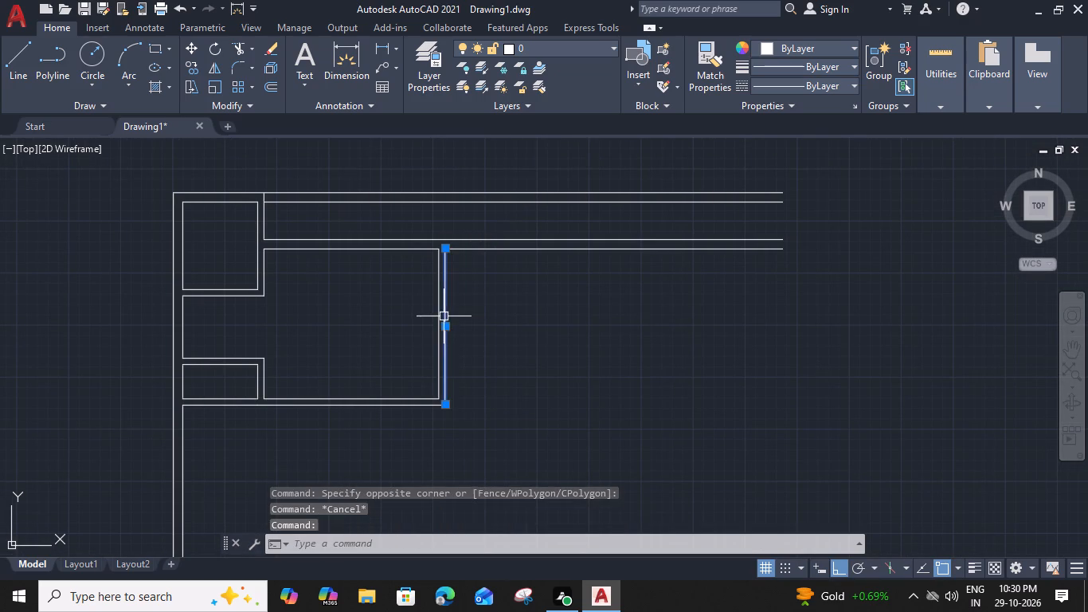
{"action": "key", "text": "o"}
{"action": "key", "text": "space"}
{"action": "key", "text": "1"}
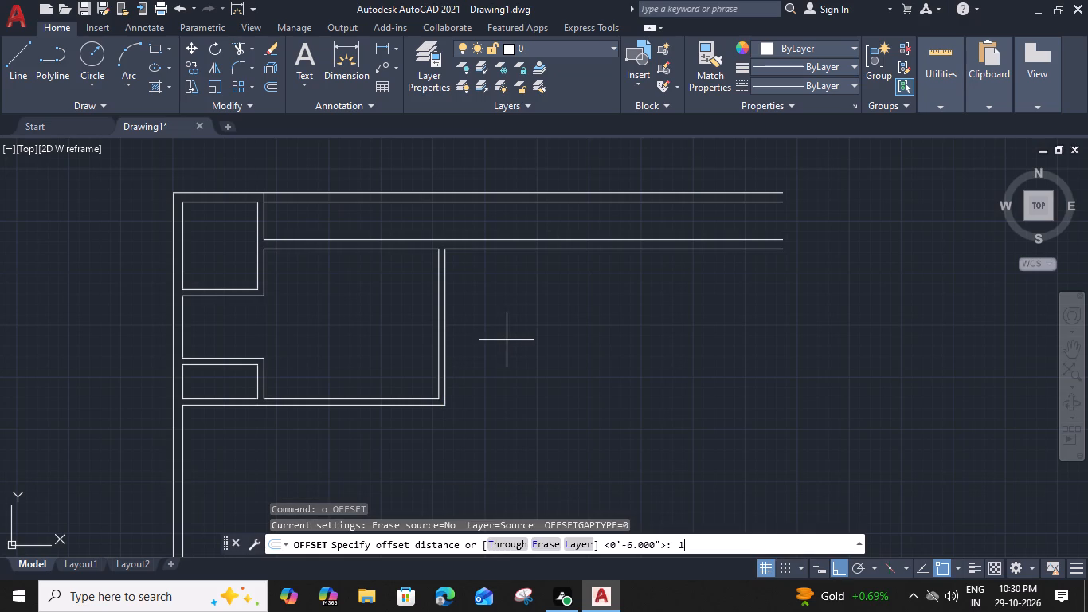
{"action": "type", "text": "5'"}
{"action": "key", "text": "space"}
{"action": "left_click", "coordinate": [599, 351]}
{"action": "key", "text": "Escape"}
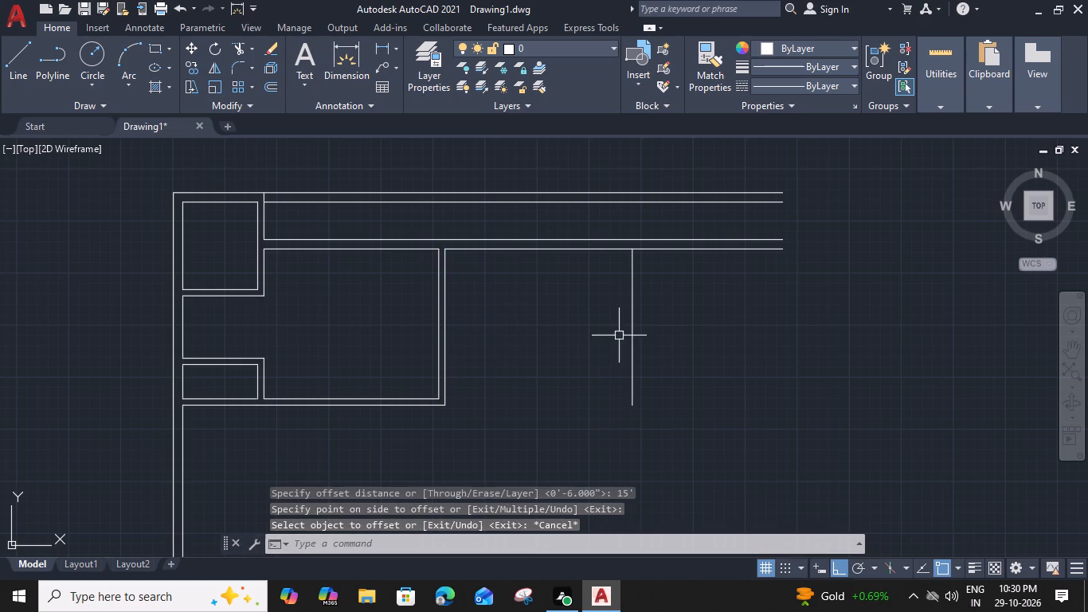
Offset the new vertical line 9" to the right to form the wall thickness.
{"action": "left_click", "coordinate": [633, 328]}
{"action": "key", "text": "o"}
{"action": "key", "text": "space"}
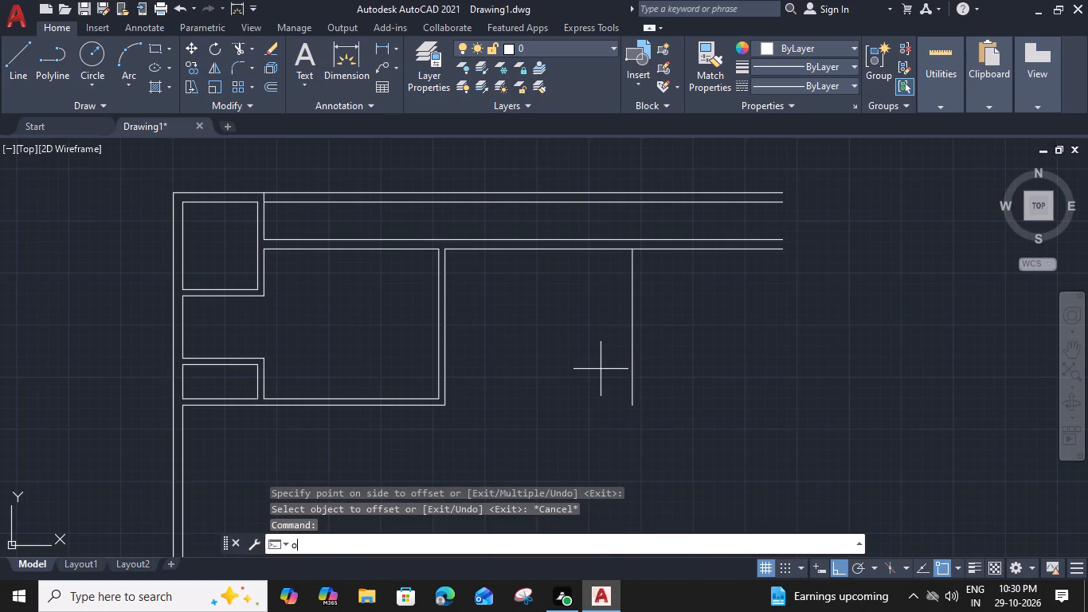
{"action": "type", "text": "9\""}
{"action": "key", "text": "Return"}
{"action": "left_click", "coordinate": [713, 359]}
{"action": "key", "text": "Escape"}
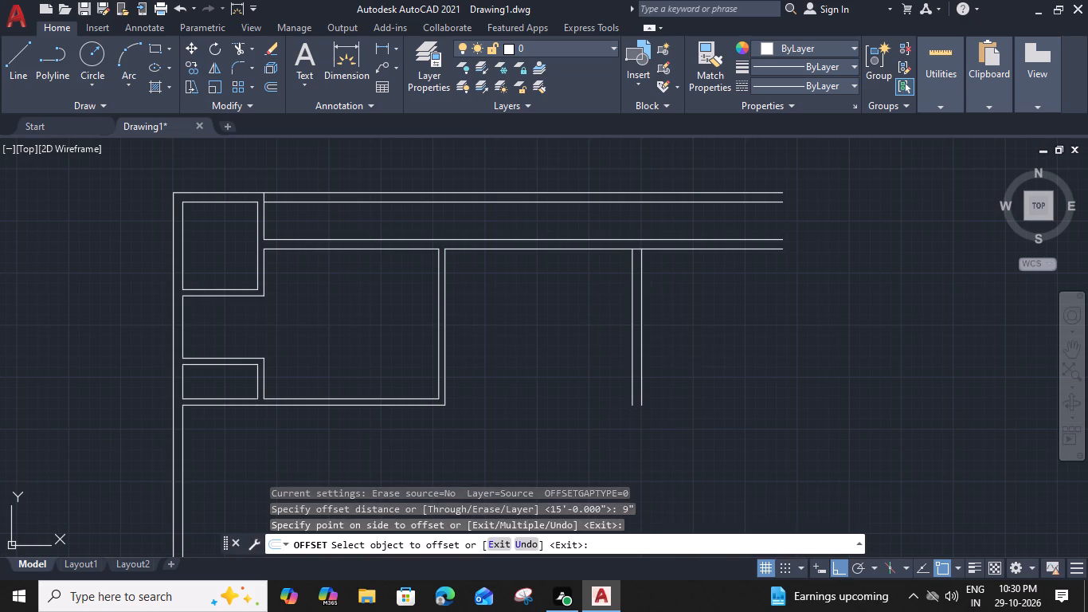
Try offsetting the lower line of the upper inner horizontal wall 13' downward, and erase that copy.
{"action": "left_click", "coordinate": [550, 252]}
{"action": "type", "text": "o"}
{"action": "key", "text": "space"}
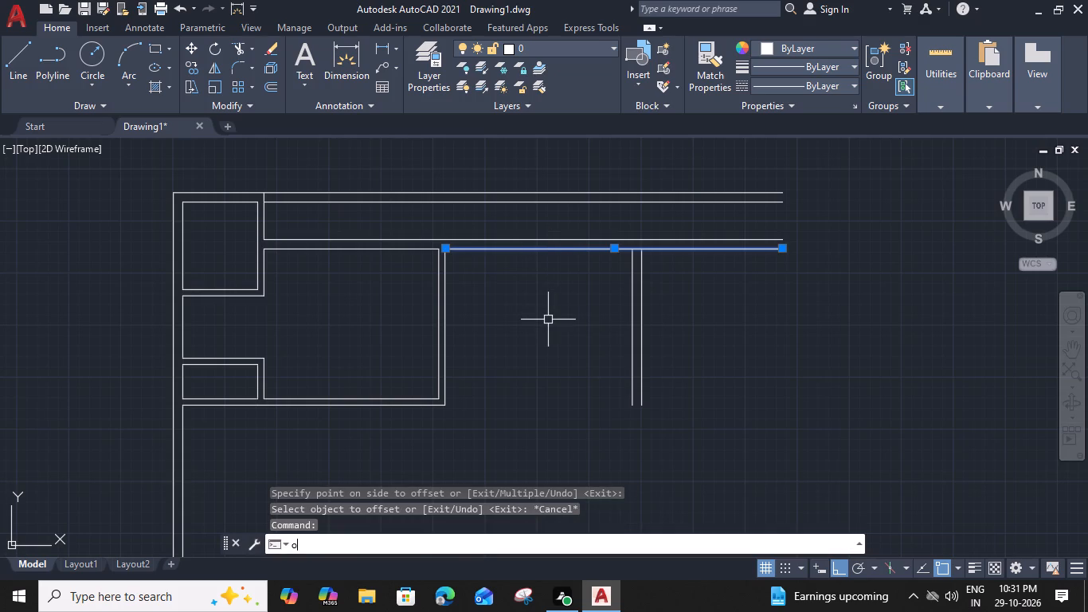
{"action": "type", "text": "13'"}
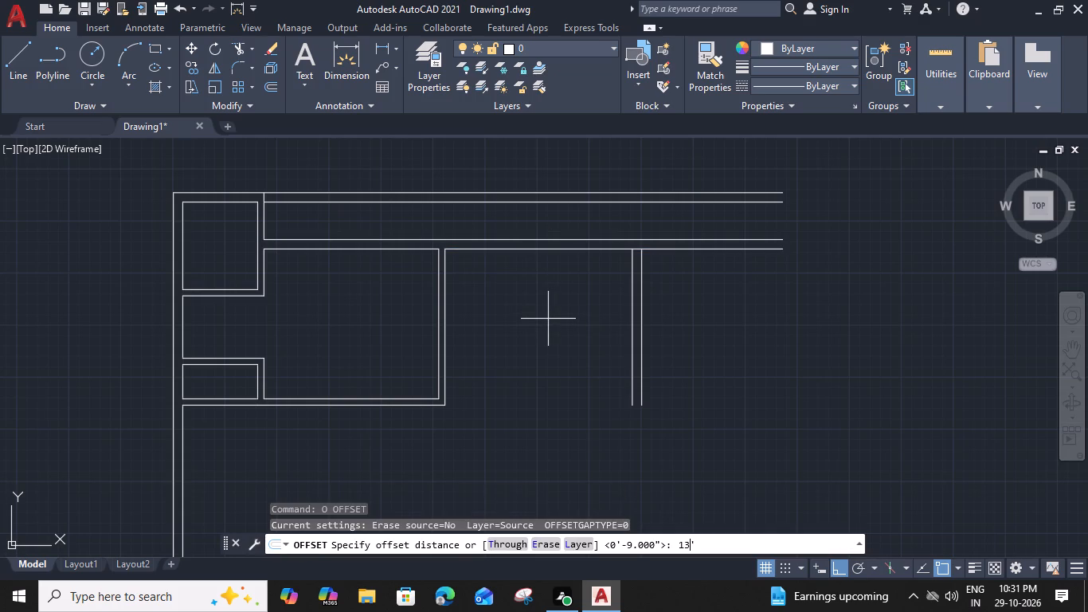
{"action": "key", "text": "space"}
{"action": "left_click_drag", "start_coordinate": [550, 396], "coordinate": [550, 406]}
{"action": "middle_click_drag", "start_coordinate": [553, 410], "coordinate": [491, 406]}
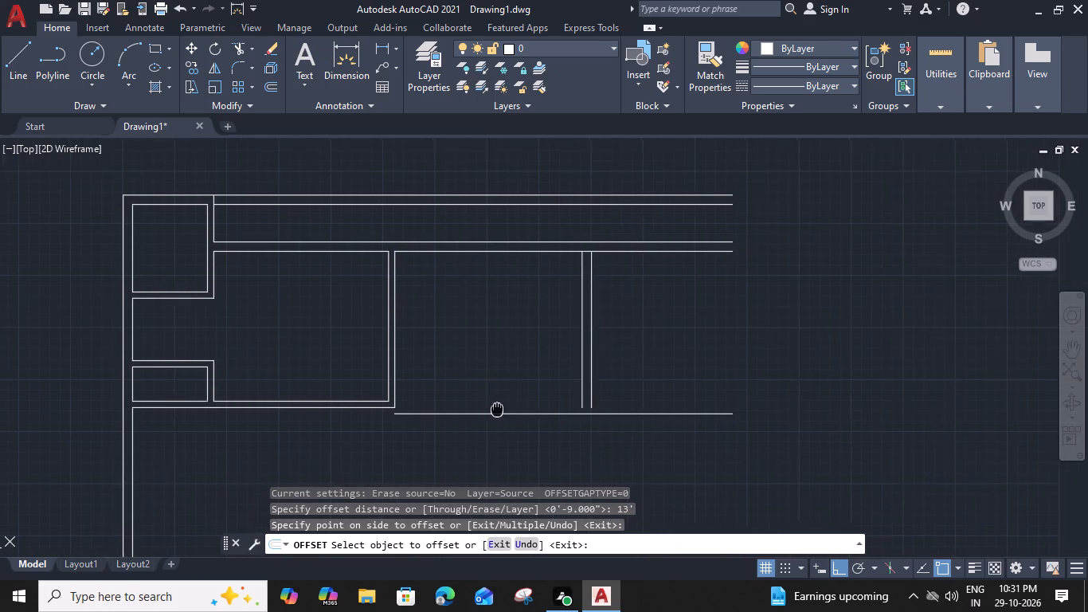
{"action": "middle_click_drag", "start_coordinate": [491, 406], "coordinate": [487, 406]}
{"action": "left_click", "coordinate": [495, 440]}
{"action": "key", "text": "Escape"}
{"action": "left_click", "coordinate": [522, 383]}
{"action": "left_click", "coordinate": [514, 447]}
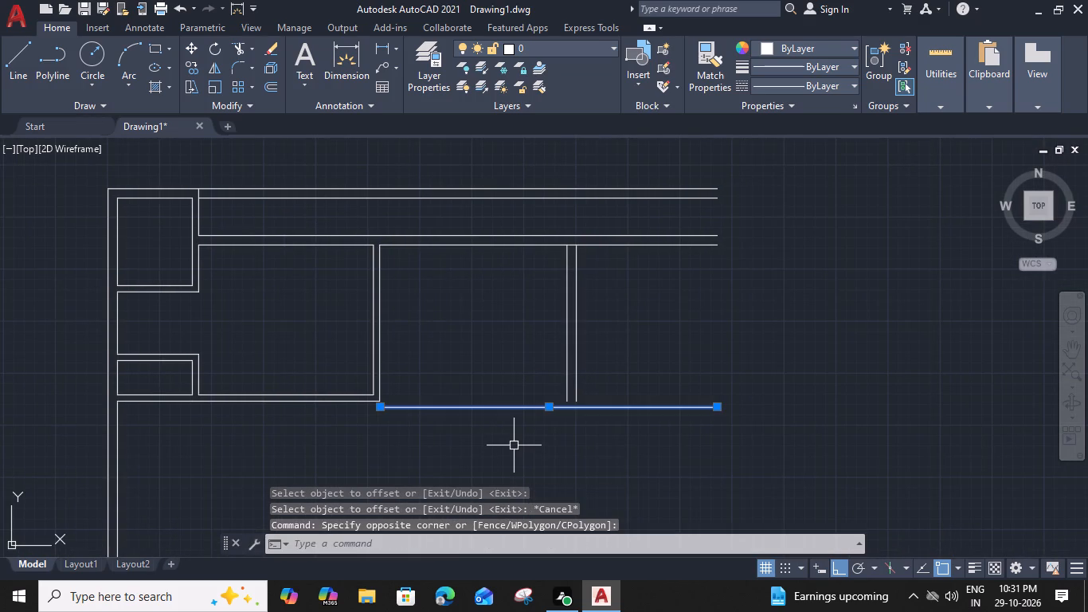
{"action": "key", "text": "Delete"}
Offset the lower line of the upper inner horizontal wall, right of the large room, 5' downward.
{"action": "middle_click_drag", "start_coordinate": [501, 329], "coordinate": [490, 366]}
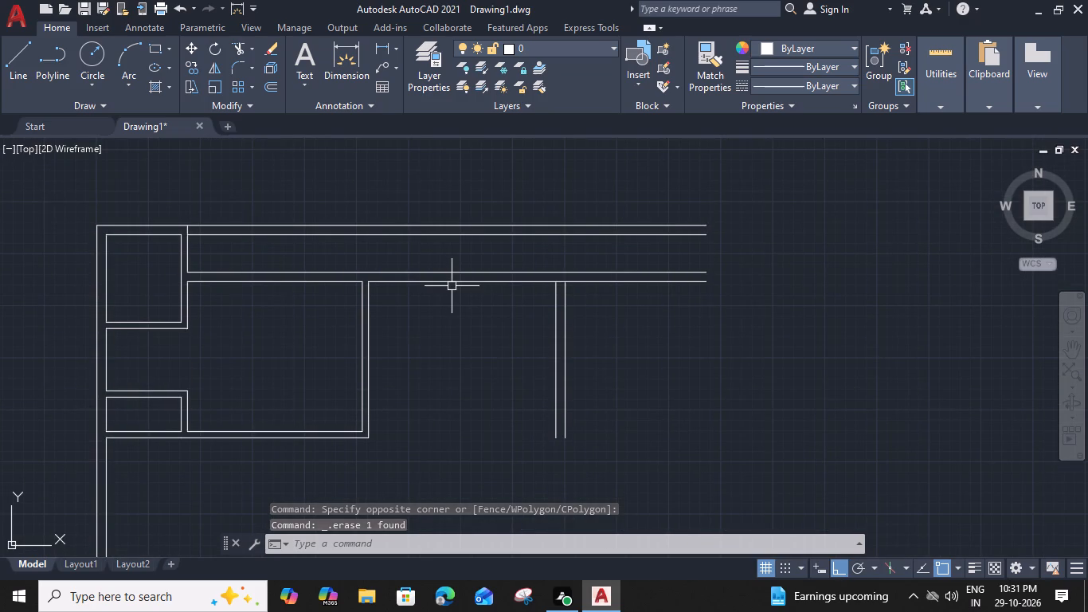
{"action": "left_click", "coordinate": [452, 282]}
{"action": "key", "text": "o"}
{"action": "key", "text": "space"}
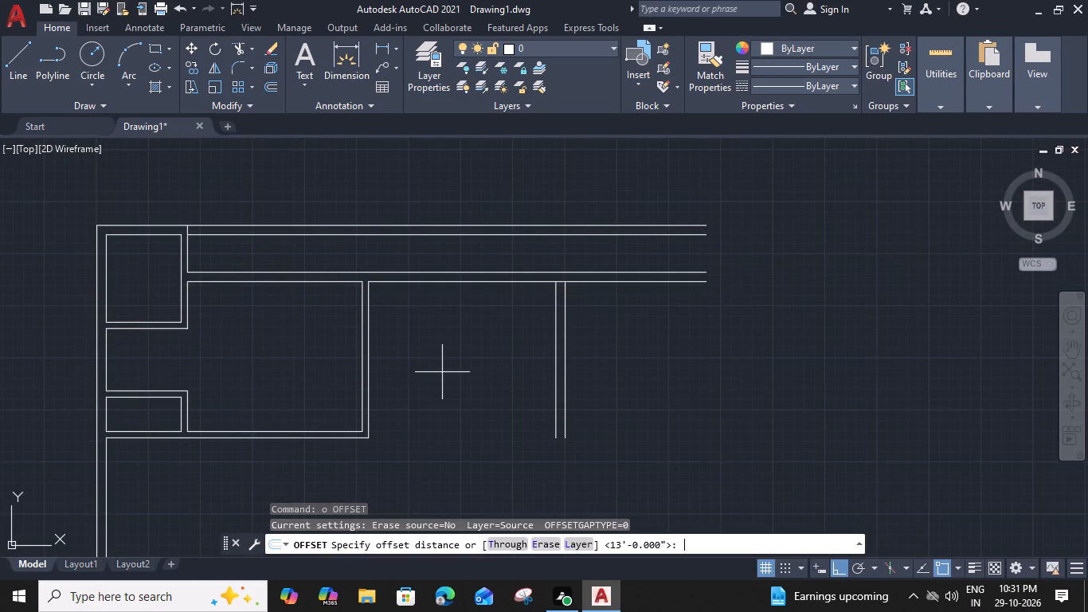
{"action": "type", "text": "5'"}
{"action": "key", "text": "space"}
{"action": "left_click", "coordinate": [451, 396]}
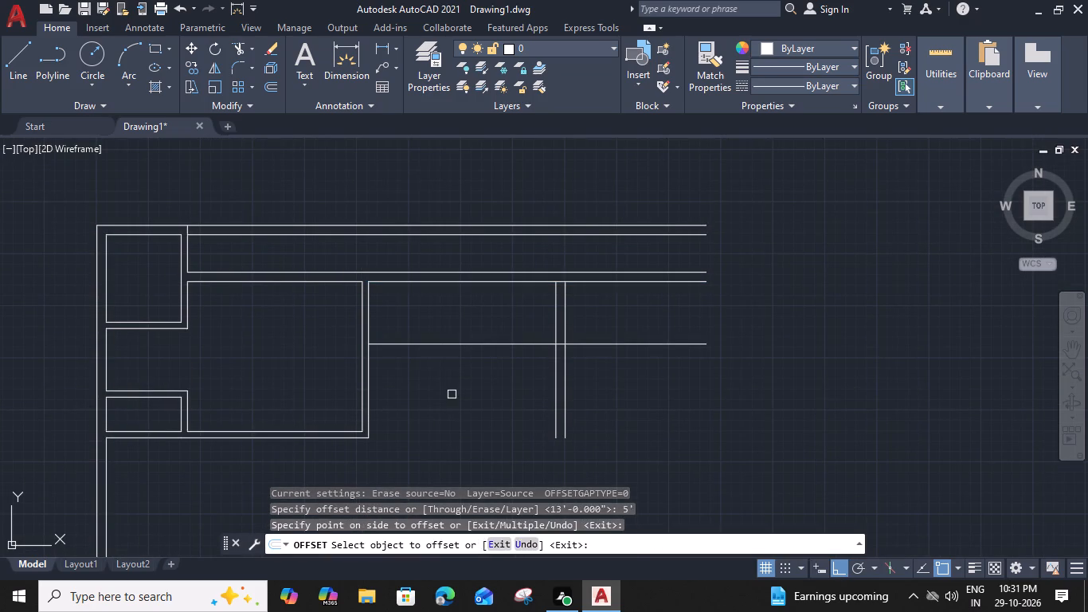
{"action": "key", "text": "Escape"}
Offset the new horizontal line 6" downward to form the partition thickness.
{"action": "left_click", "coordinate": [488, 345]}
{"action": "key", "text": "o"}
{"action": "key", "text": "space"}
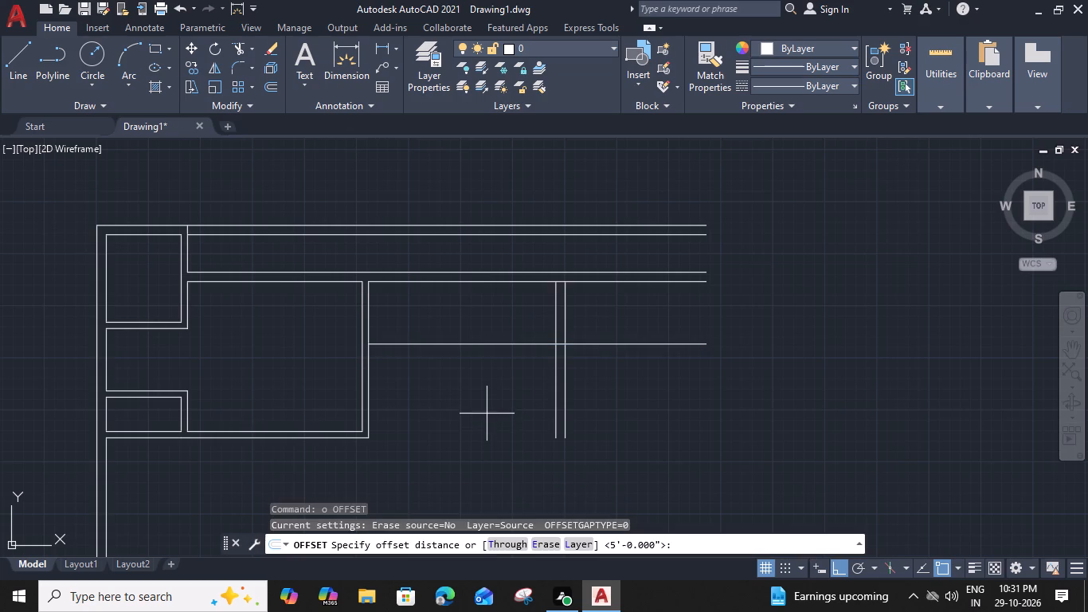
{"action": "type", "text": "6\""}
{"action": "key", "text": "Return"}
{"action": "left_click", "coordinate": [484, 428]}
{"action": "middle_click_drag", "start_coordinate": [484, 419], "coordinate": [483, 346]}
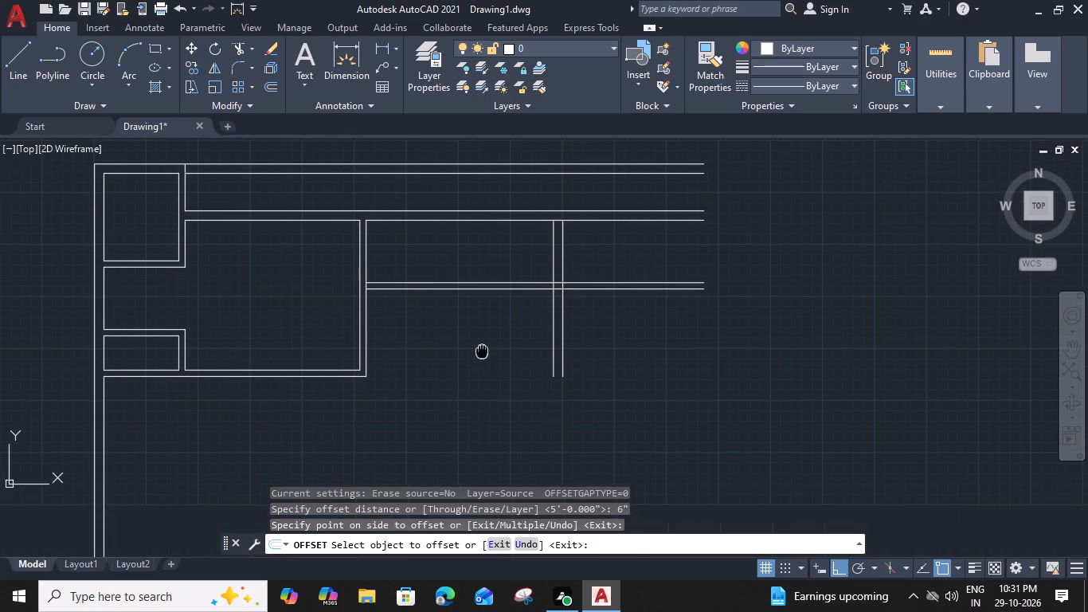
{"action": "middle_click_drag", "start_coordinate": [483, 346], "coordinate": [483, 345]}
{"action": "key", "text": "Escape"}
Offset the new horizontal partition's lower line 13' downward.
{"action": "left_click_drag", "start_coordinate": [503, 274], "coordinate": [503, 283]}
{"action": "type", "text": "o"}
{"action": "key", "text": "space"}
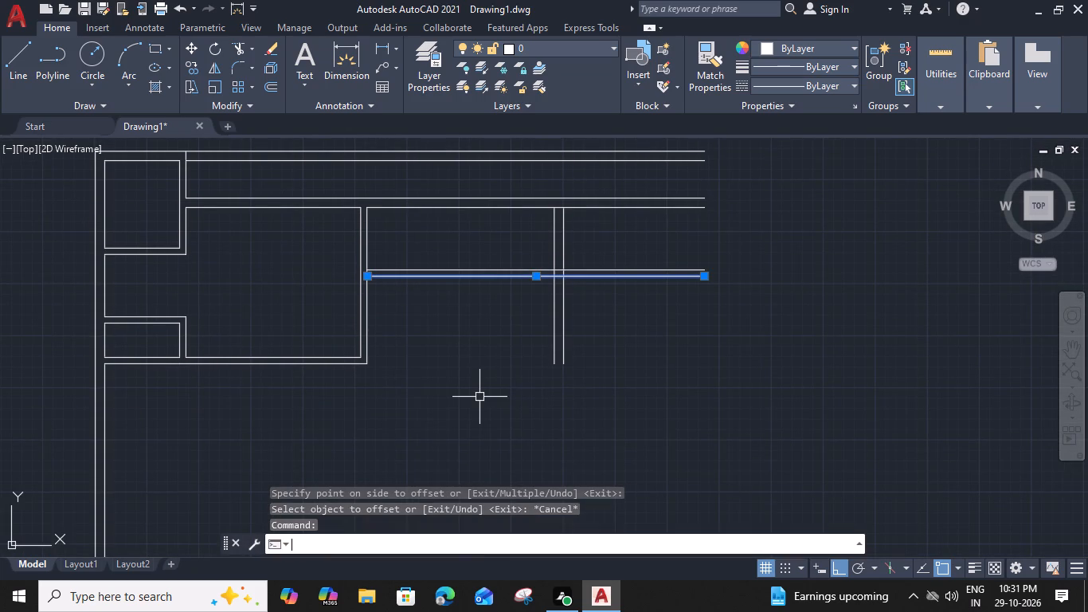
{"action": "type", "text": "13'"}
{"action": "key", "text": "space"}
{"action": "left_click", "coordinate": [479, 446]}
{"action": "key", "text": "Escape"}
Offset the new bottom line 6" downward to form the bottom partition thickness.
{"action": "left_click", "coordinate": [482, 440]}
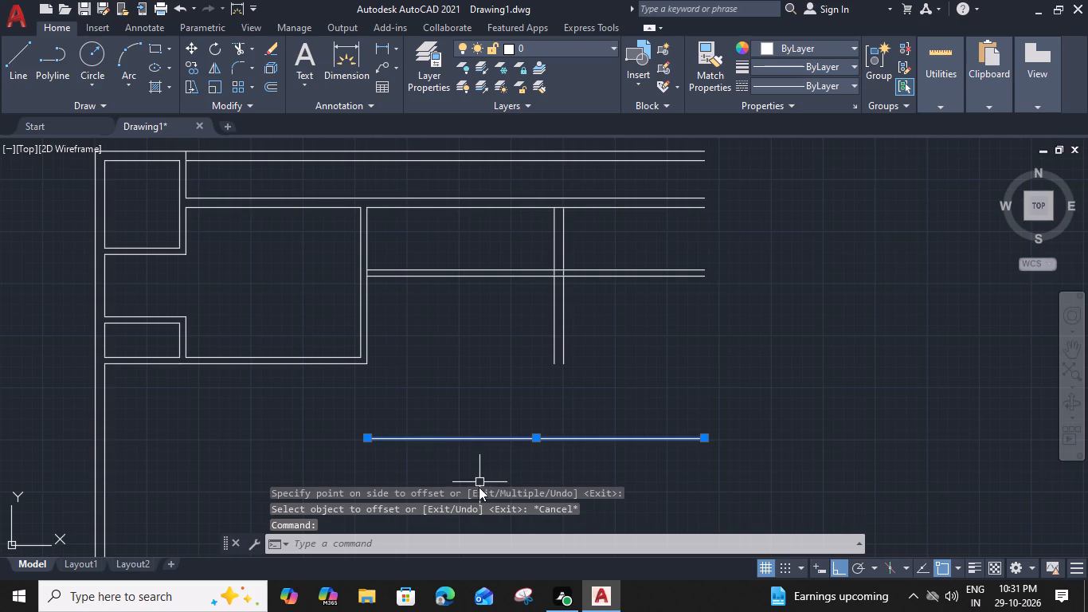
{"action": "key", "text": "o"}
{"action": "key", "text": "space"}
{"action": "type", "text": "6\""}
{"action": "key", "text": "Return"}
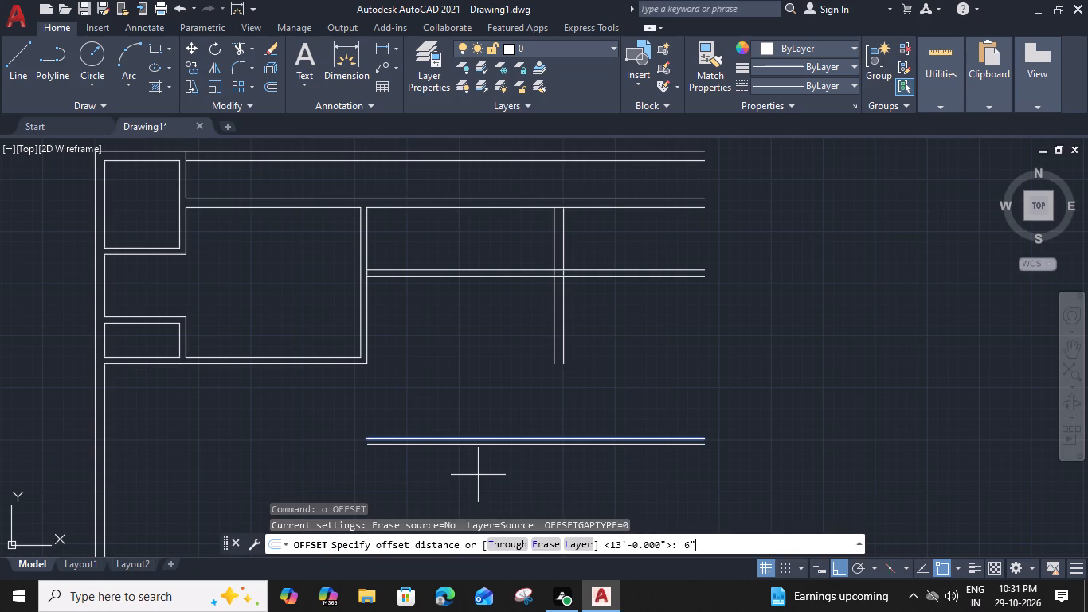
{"action": "left_click", "coordinate": [482, 496]}
{"action": "key", "text": "Escape"}
Extend both lines of the 9" vertical wall down to the new bottom partition's upper line.
{"action": "scroll", "coordinate": [600, 372], "scroll_direction": "down", "scroll_amount": 1}
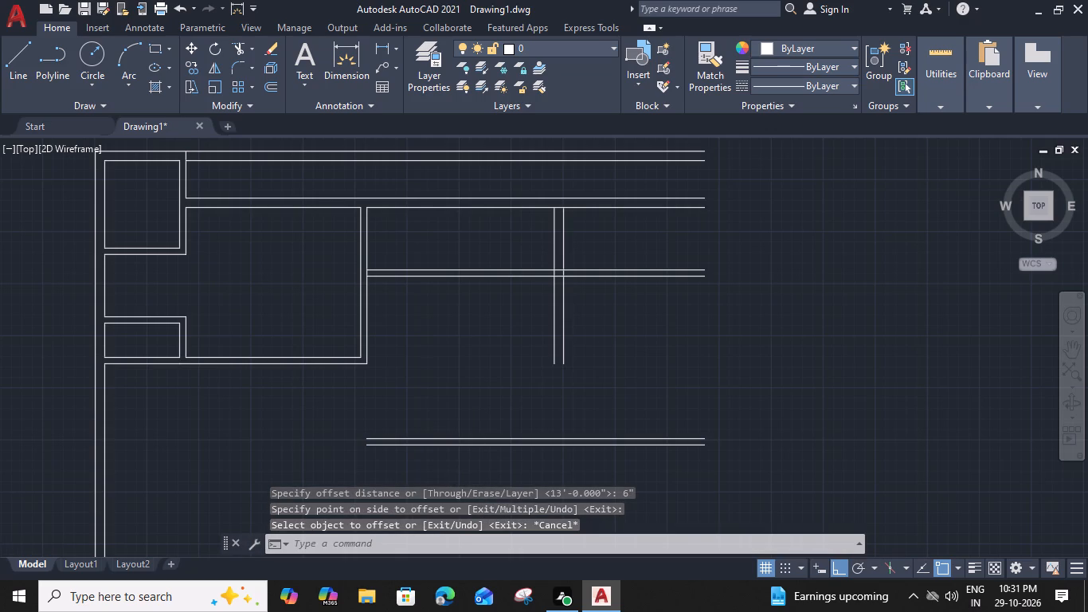
{"action": "type", "text": "ex"}
{"action": "key", "text": "space"}
{"action": "left_click", "coordinate": [597, 340]}
{"action": "left_click", "coordinate": [546, 346]}
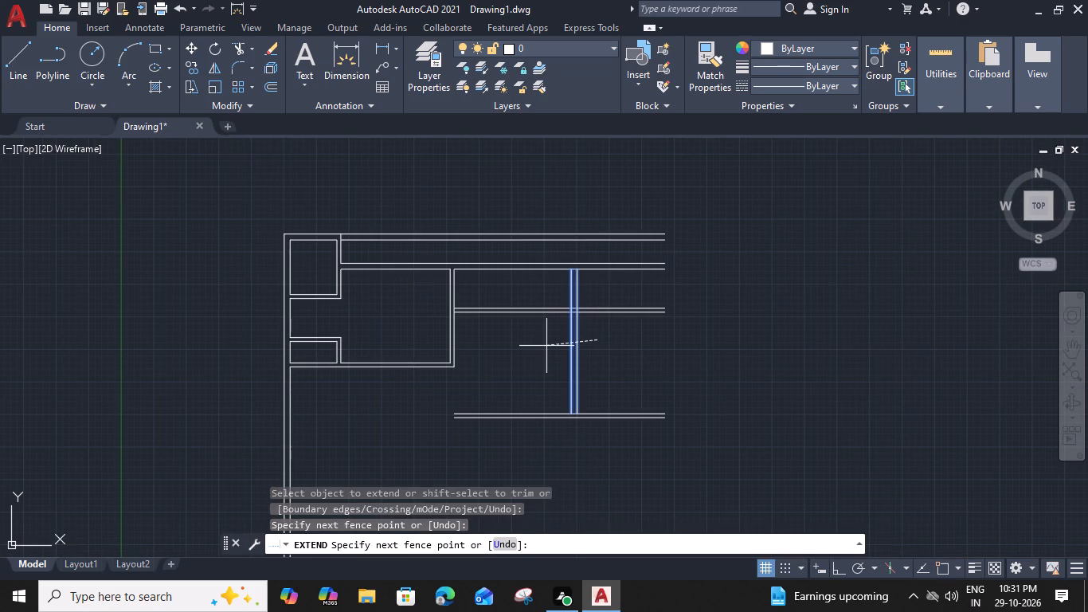
Trim both lines of the 9" vertical wall back to the lower line of the middle horizontal partition.
{"action": "middle_click_drag", "start_coordinate": [613, 293], "coordinate": [613, 319]}
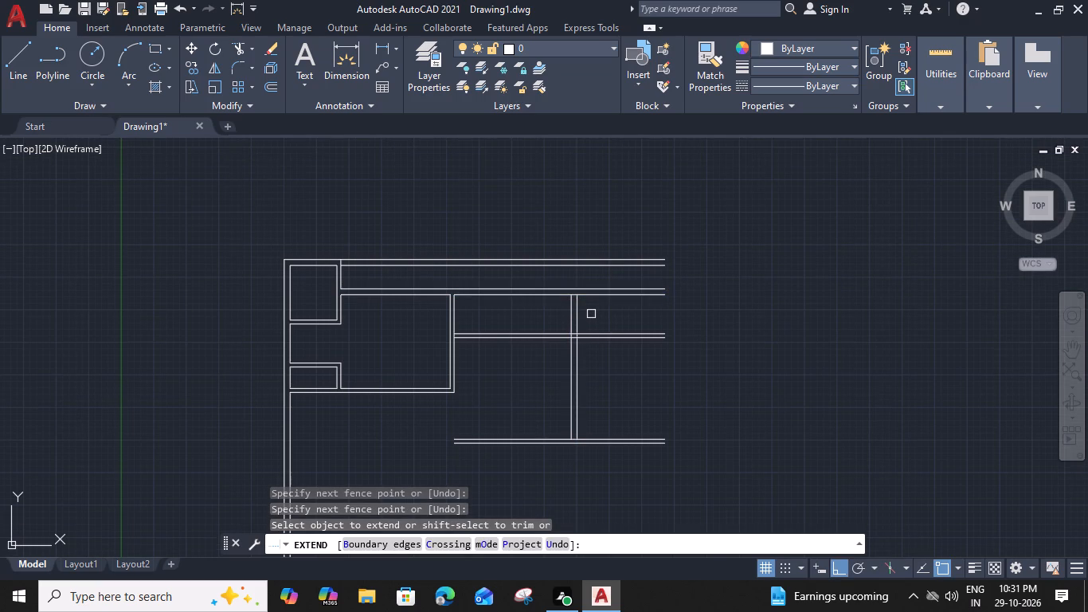
{"action": "left_click", "coordinate": [591, 314], "text": "shift"}
{"action": "left_click", "coordinate": [560, 312], "text": "shift"}
{"action": "scroll", "coordinate": [577, 346], "scroll_direction": "up", "scroll_amount": 3}
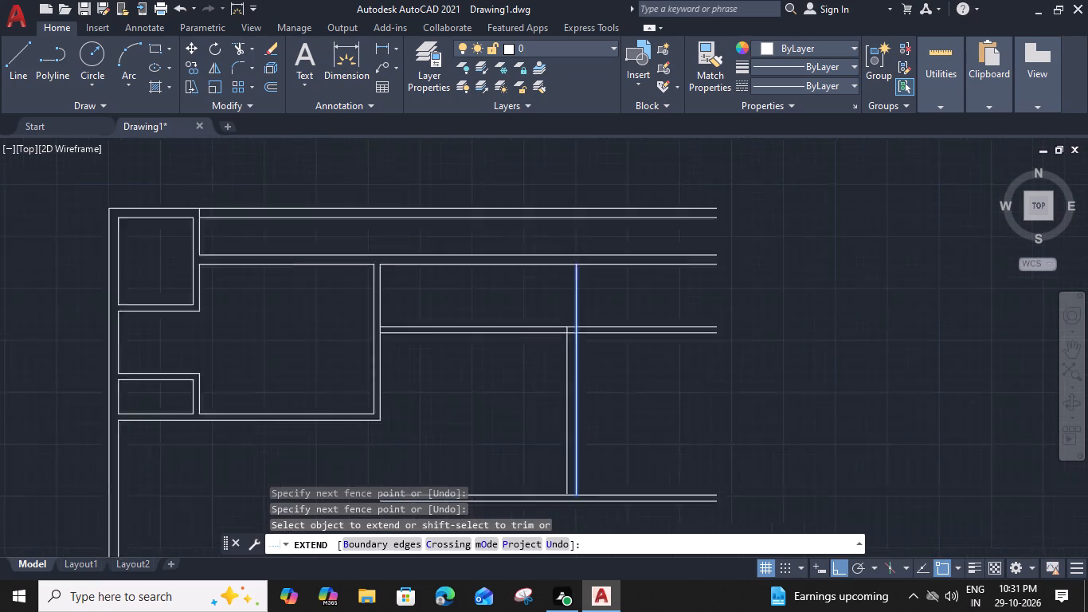
{"action": "scroll", "coordinate": [573, 308], "scroll_direction": "up", "scroll_amount": 2, "text": "shift"}
{"action": "left_click", "coordinate": [573, 306], "text": "shift"}
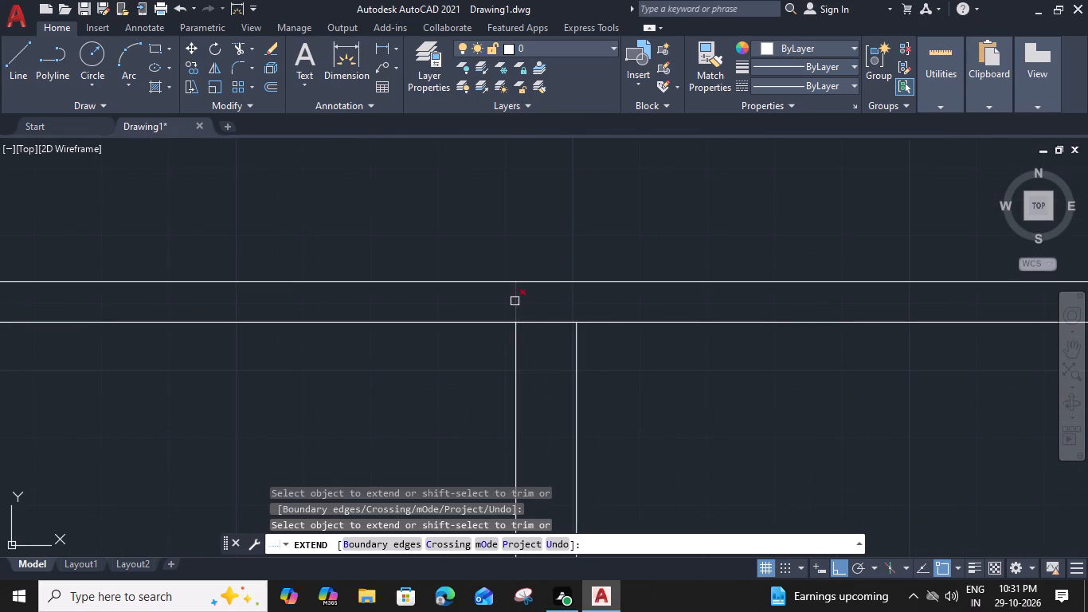
{"action": "left_click", "coordinate": [515, 301], "text": "shift"}
Extend the 9" wall's right line to the middle partition's upper line and trim the partition's lower line across the wall.
{"action": "scroll", "coordinate": [515, 301], "scroll_direction": "down", "scroll_amount": 2}
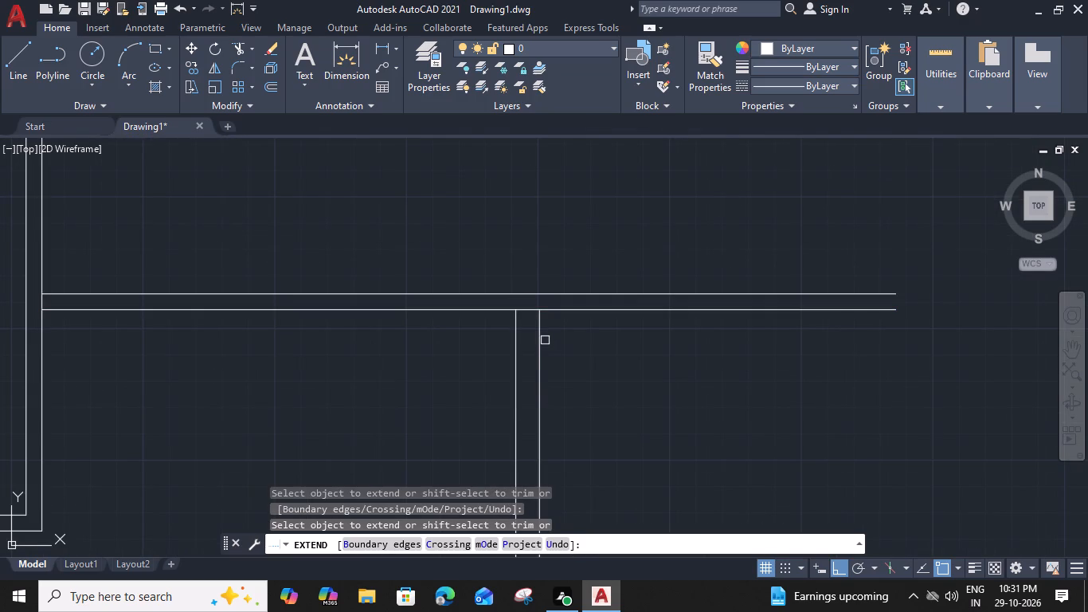
{"action": "left_click", "coordinate": [543, 335]}
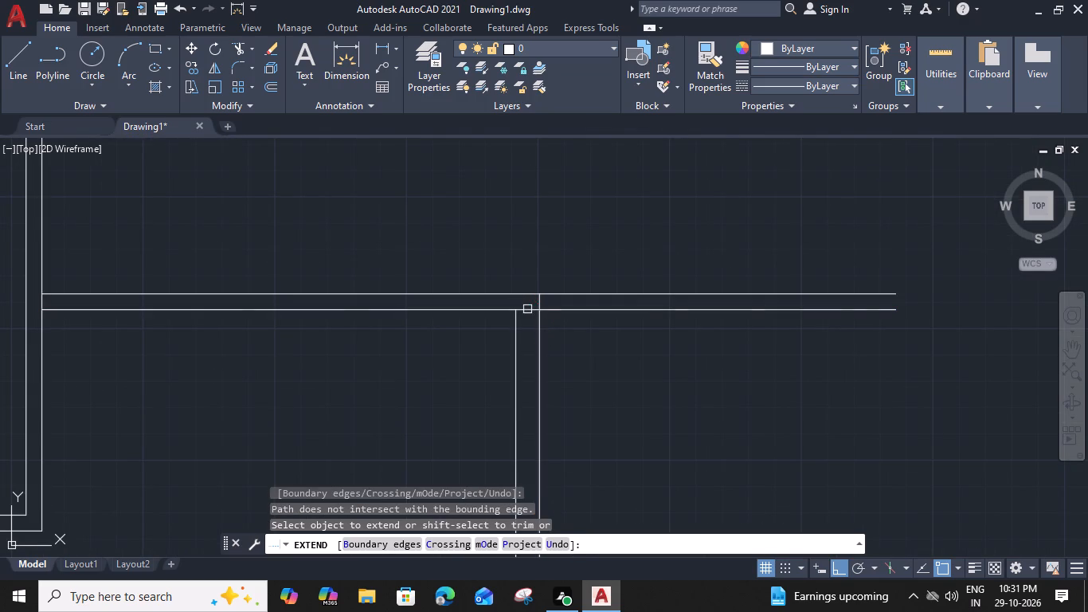
{"action": "left_click", "coordinate": [527, 310], "text": "shift"}
{"action": "scroll", "coordinate": [527, 308], "scroll_direction": "down", "scroll_amount": 2}
Extend the 9" wall's right line to the bottom partition's lower line and trim the partition's upper line across the wall.
{"action": "middle_click_drag", "start_coordinate": [593, 364], "coordinate": [594, 316]}
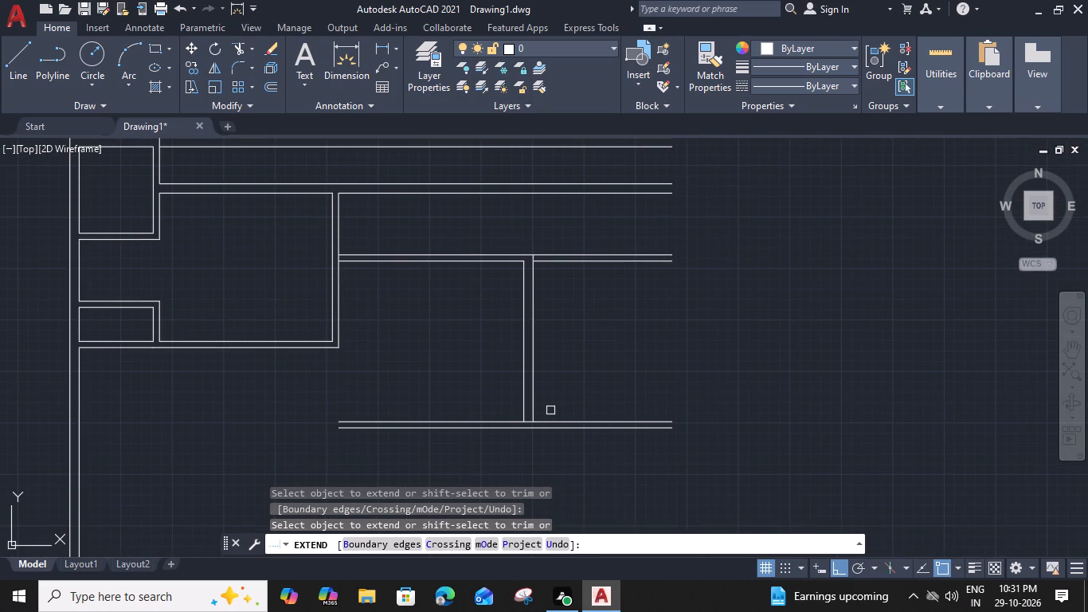
{"action": "left_click", "coordinate": [533, 405]}
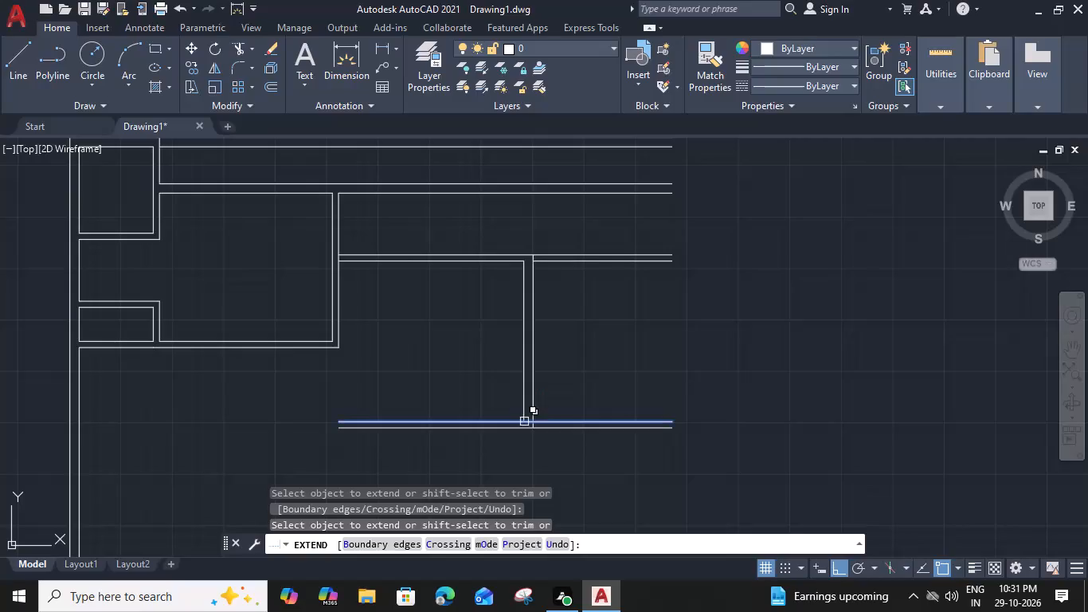
{"action": "scroll", "coordinate": [524, 422], "scroll_direction": "up", "scroll_amount": 2}
{"action": "left_click", "coordinate": [530, 423], "text": "shift"}
{"action": "scroll", "coordinate": [530, 423], "scroll_direction": "down", "scroll_amount": 2}
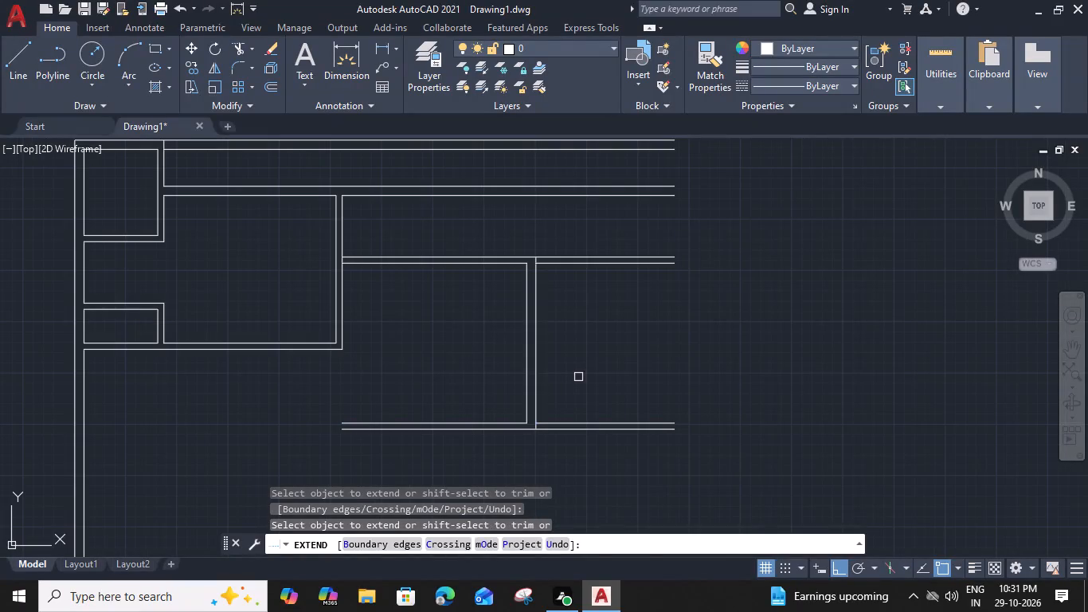
{"action": "key", "text": "Escape"}
Offset the 9" vertical wall's right line 3' to the right.
{"action": "middle_click_drag", "start_coordinate": [600, 350], "coordinate": [600, 372]}
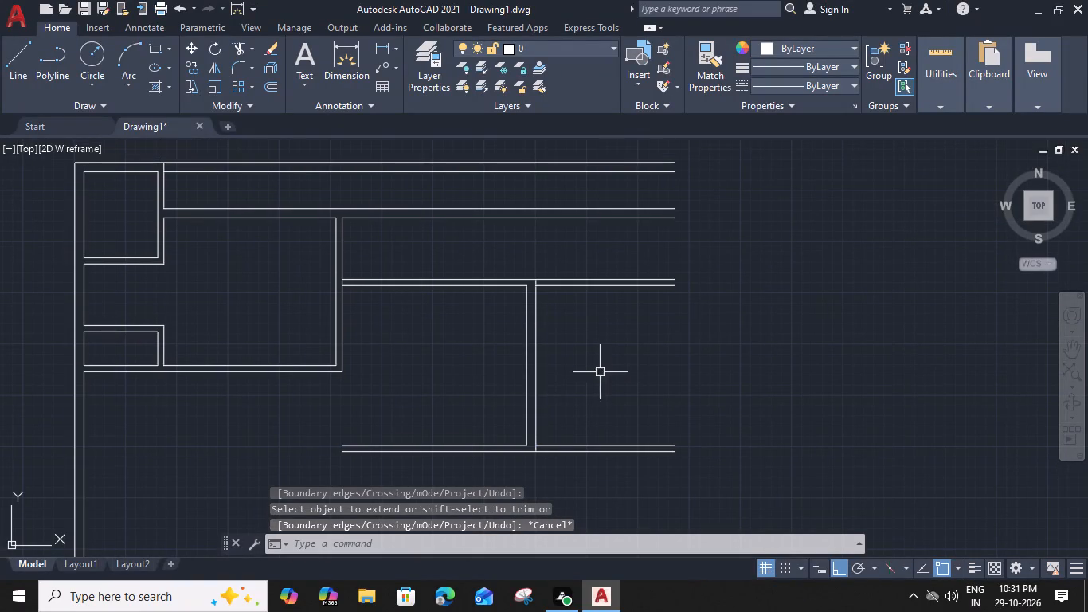
{"action": "left_click", "coordinate": [535, 339]}
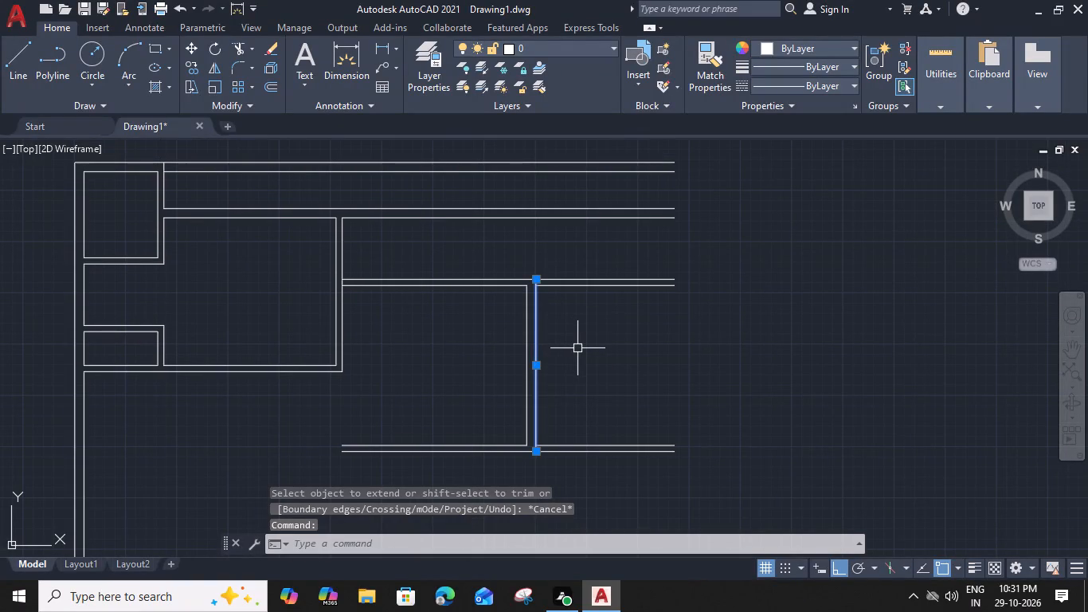
{"action": "key", "text": "o"}
{"action": "key", "text": "space"}
{"action": "type", "text": "3'"}
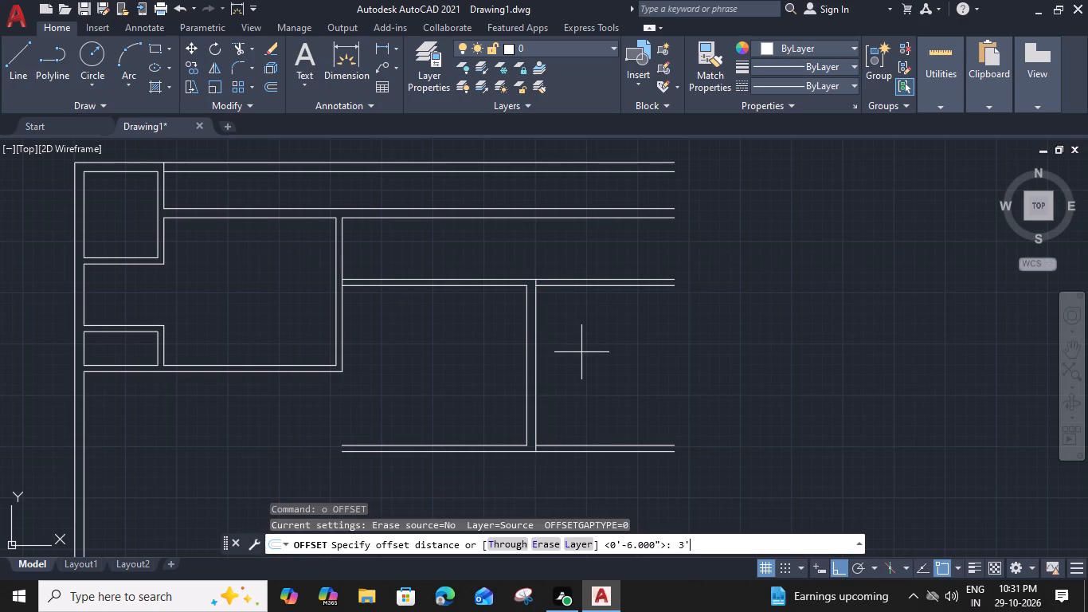
{"action": "key", "text": "space"}
{"action": "left_click", "coordinate": [601, 358]}
{"action": "key", "text": "Escape"}
Offset the new vertical line 6" to the right to form the partition thickness.
{"action": "left_click", "coordinate": [573, 346]}
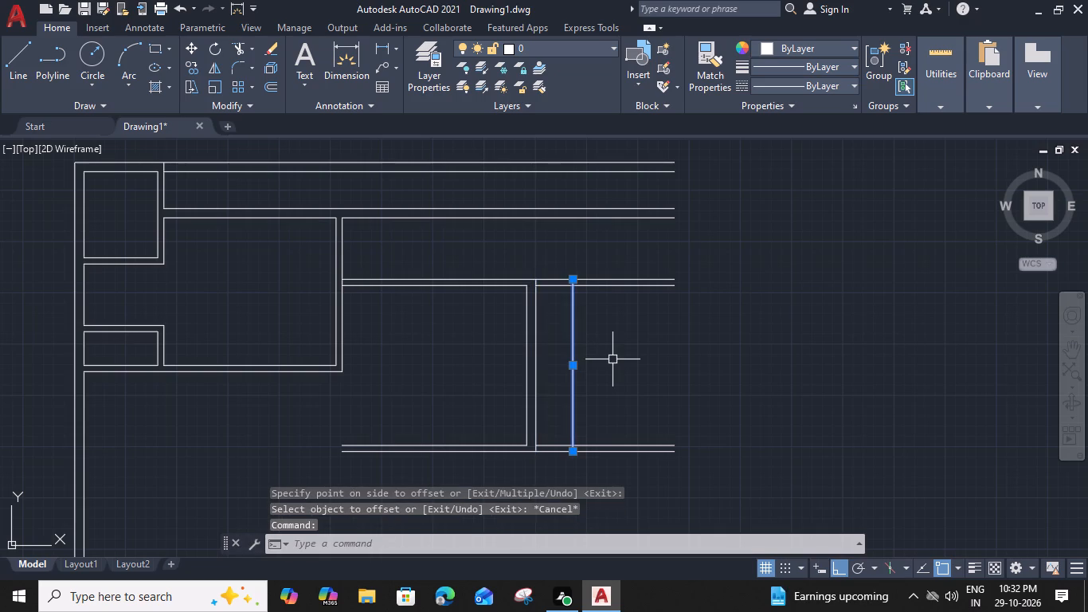
{"action": "key", "text": "o"}
{"action": "key", "text": "space"}
{"action": "type", "text": "6\""}
{"action": "key", "text": "Return"}
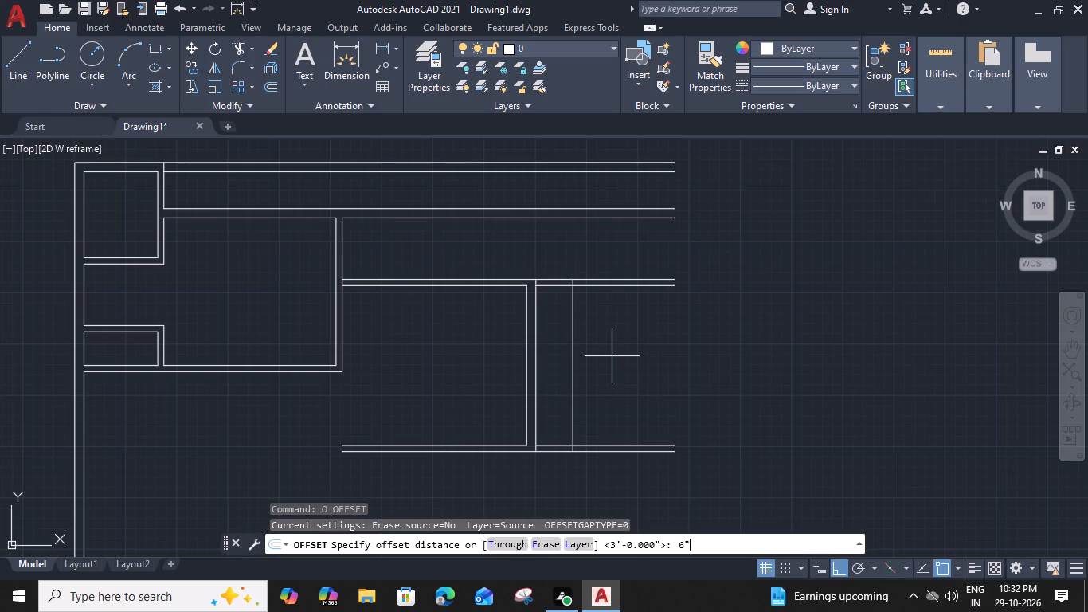
{"action": "left_click", "coordinate": [619, 359]}
{"action": "key", "text": "Escape"}
Extend the right line of the new 6" vertical partition up to the upper 9" wall's top line.
{"action": "middle_click_drag", "start_coordinate": [596, 338], "coordinate": [598, 362]}
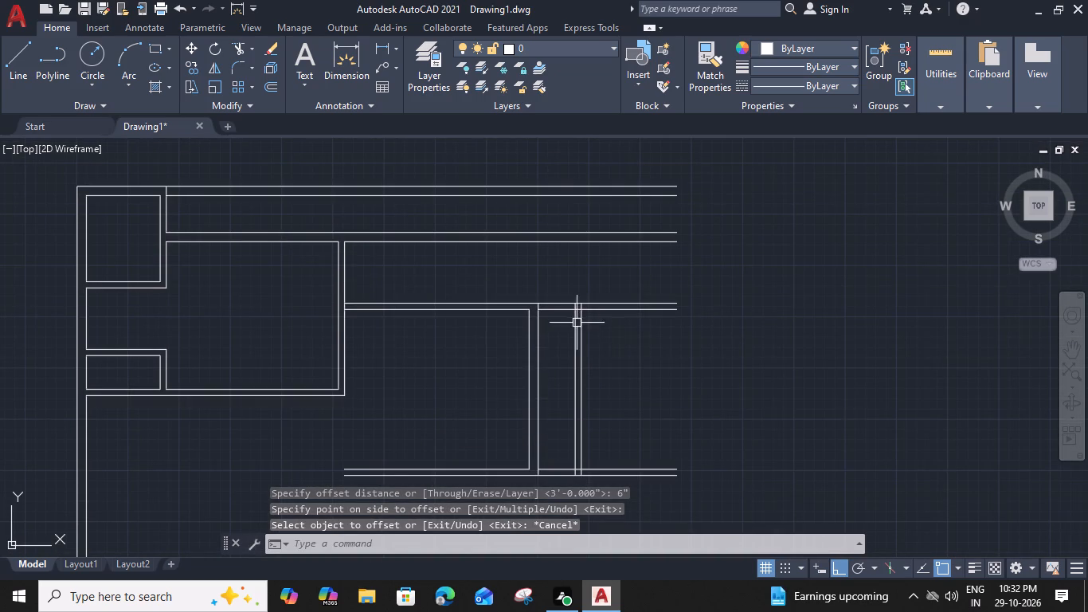
{"action": "type", "text": "ex"}
{"action": "key", "text": "space"}
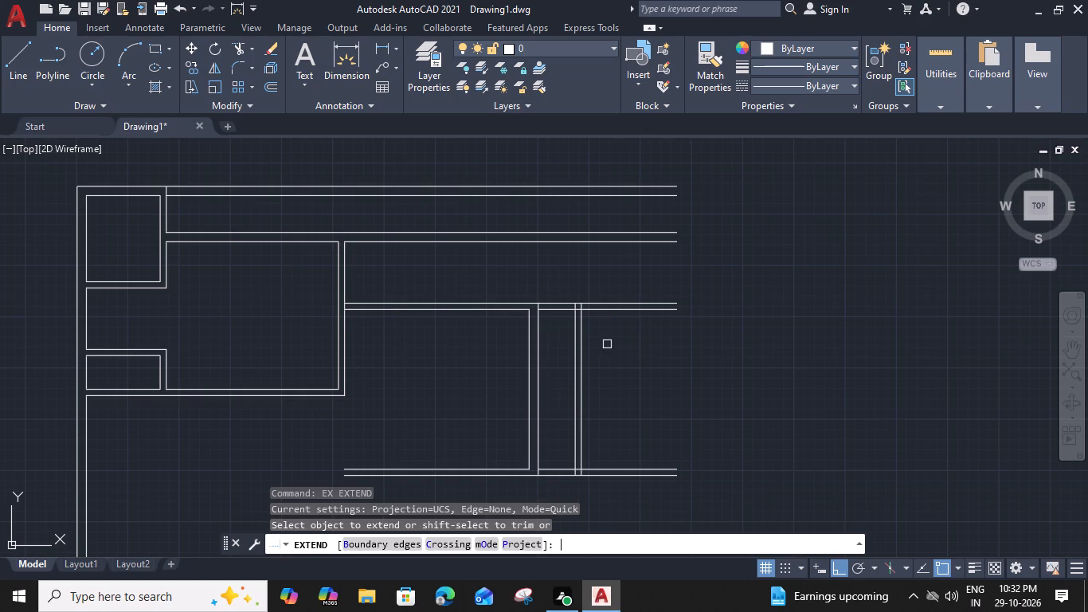
{"action": "left_click", "coordinate": [582, 328]}
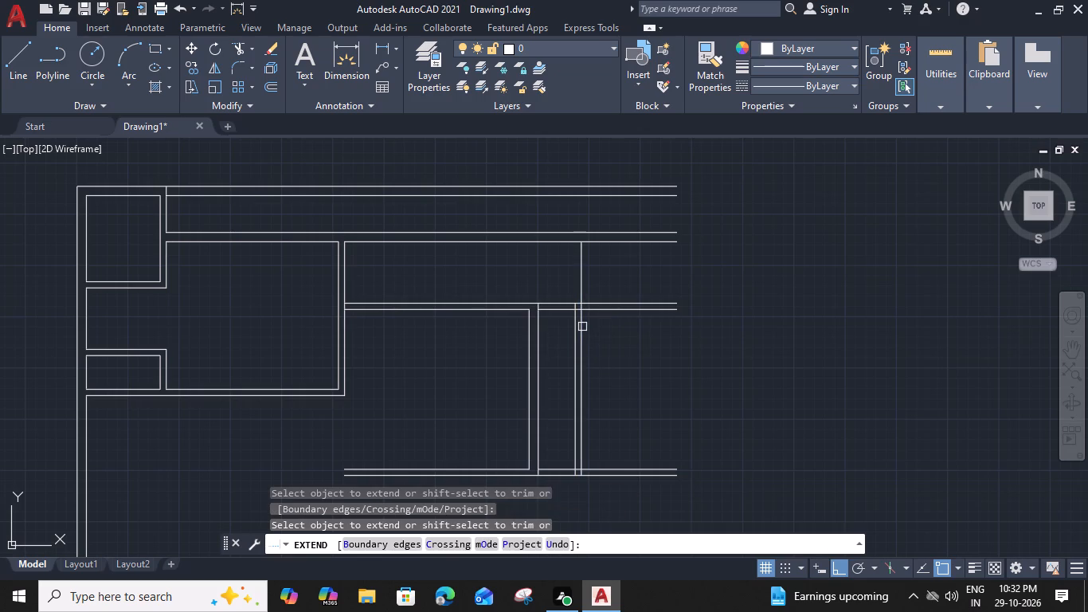
{"action": "left_click", "coordinate": [582, 320]}
{"action": "left_click", "coordinate": [584, 365]}
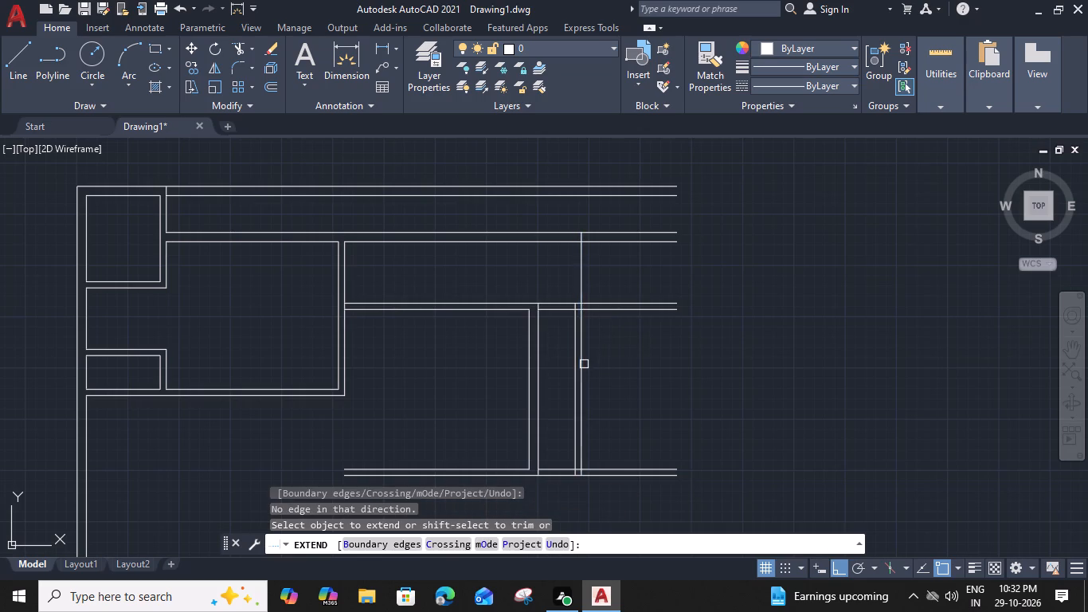
{"action": "key", "text": "Escape"}
Offset the extended vertical line 9" to the left to form the wall thickness.
{"action": "left_click", "coordinate": [578, 292]}
{"action": "type", "text": "o"}
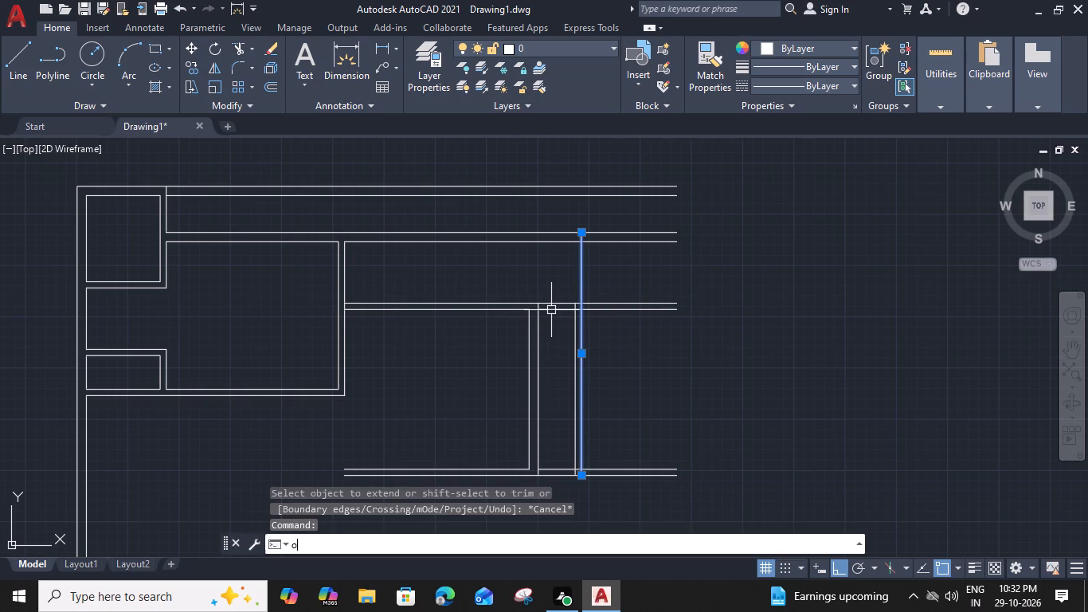
{"action": "key", "text": "space"}
{"action": "key", "text": "9"}
{"action": "key", "text": "shift+quotedbl"}
{"action": "key", "text": "Return"}
{"action": "left_click", "coordinate": [548, 316]}
{"action": "key", "text": "Escape"}
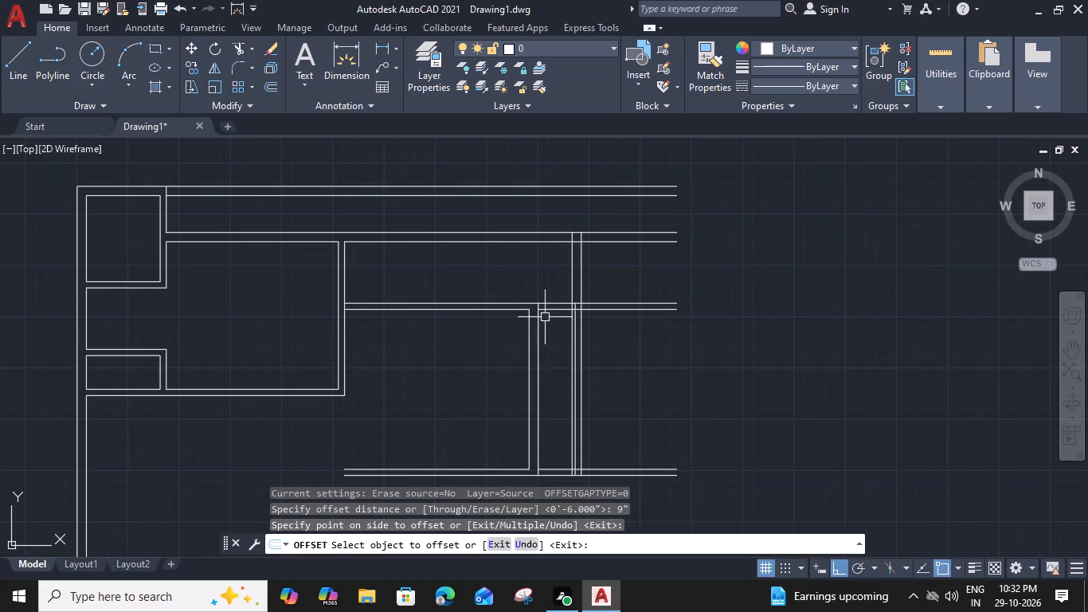
Trim the new 9" wall's left line below the middle partition's upper line and clear its junction with the 6" vertical partition.
{"action": "key", "text": "t"}
{"action": "key", "text": "r"}
{"action": "key", "text": "space"}
{"action": "scroll", "coordinate": [571, 320], "scroll_direction": "up", "scroll_amount": 1}
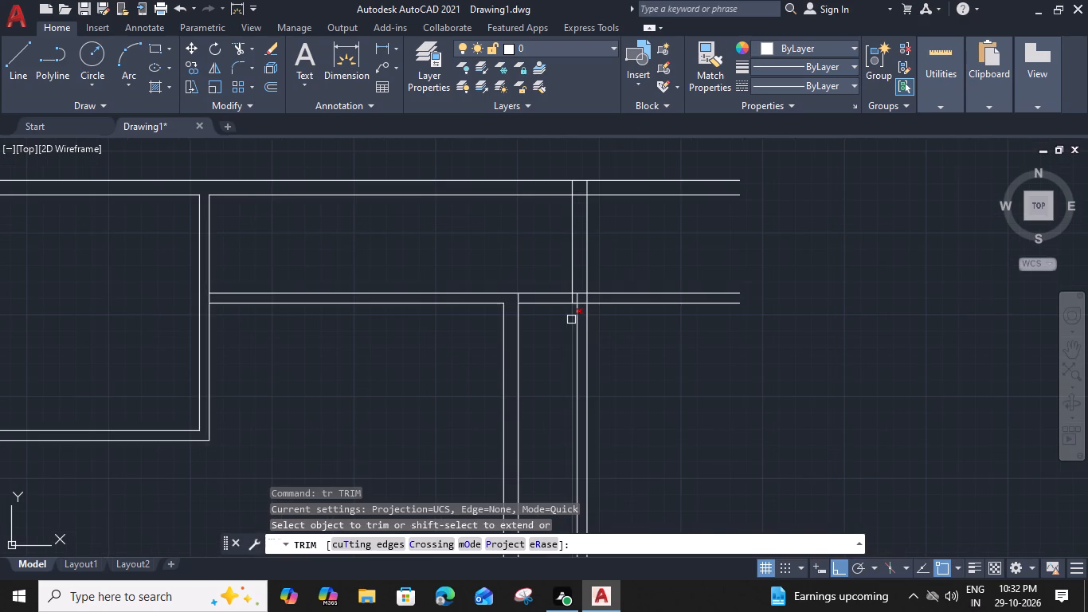
{"action": "left_click", "coordinate": [570, 320]}
{"action": "scroll", "coordinate": [569, 299], "scroll_direction": "up", "scroll_amount": 2}
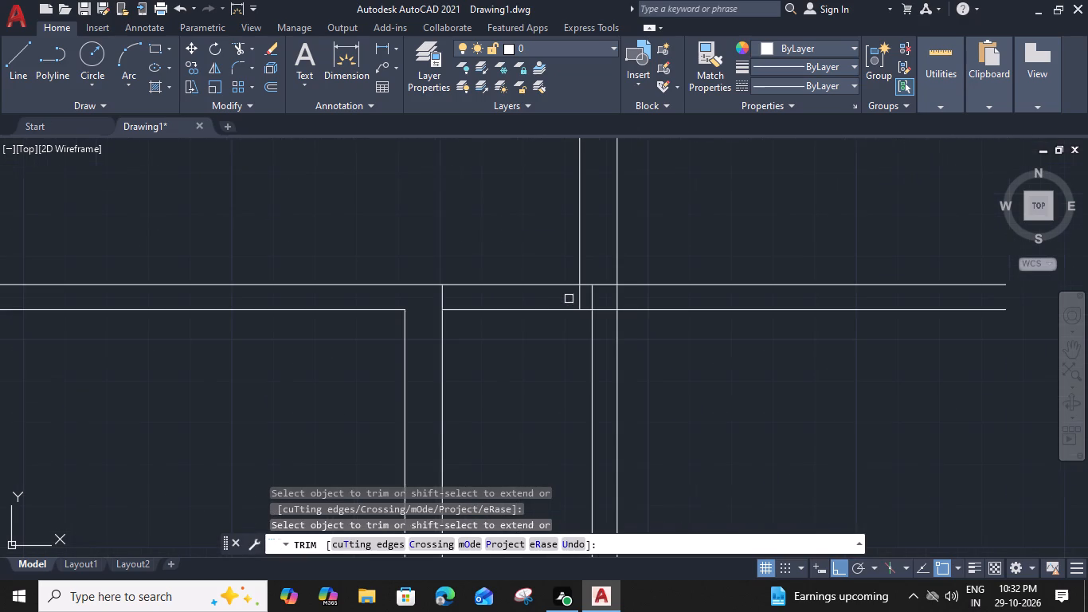
{"action": "left_click", "coordinate": [576, 296]}
{"action": "left_click", "coordinate": [592, 297]}
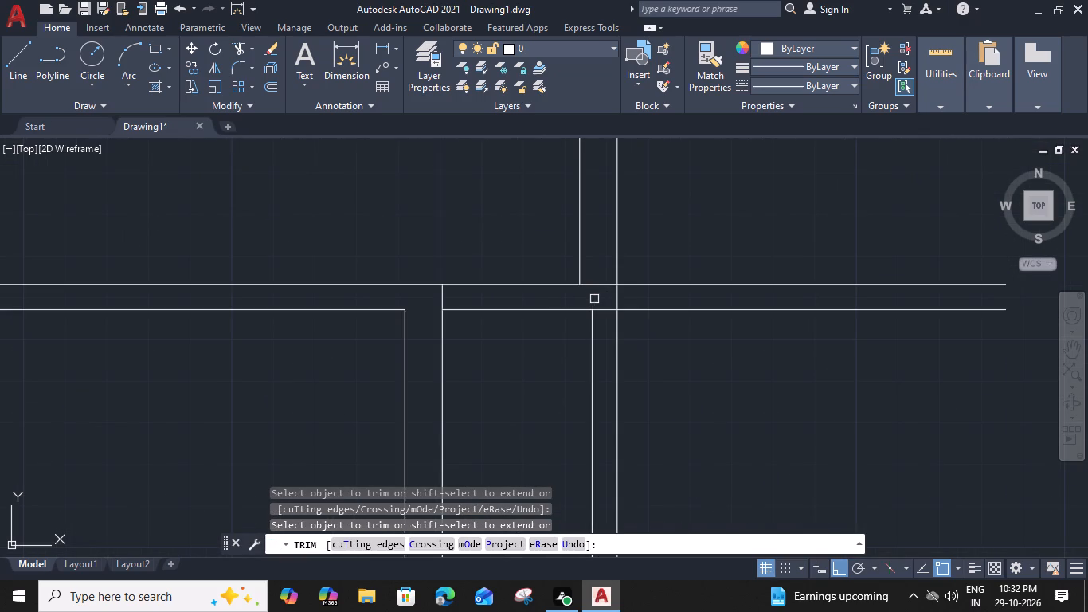
{"action": "left_click", "coordinate": [602, 311]}
Trim the middle partition and upper 9" wall lines that overshoot the outer right vertical line.
{"action": "scroll", "coordinate": [604, 310], "scroll_direction": "down", "scroll_amount": 2}
{"action": "left_click", "coordinate": [674, 281]}
{"action": "left_click_drag", "start_coordinate": [667, 331], "coordinate": [667, 328]}
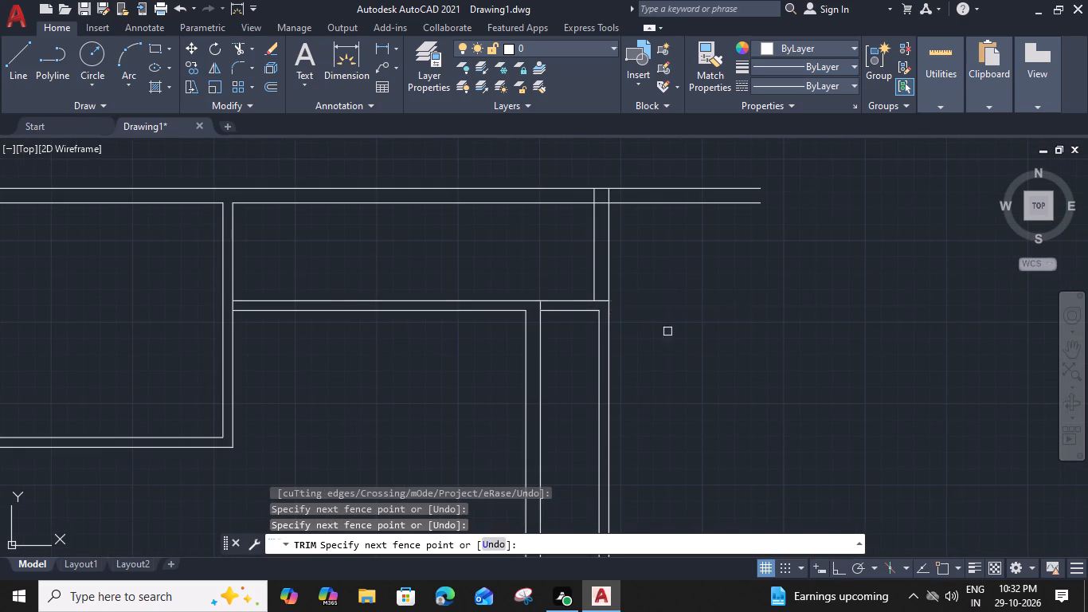
{"action": "left_click_drag", "start_coordinate": [667, 328], "coordinate": [663, 322]}
{"action": "left_click", "coordinate": [661, 156]}
{"action": "left_click", "coordinate": [652, 247]}
Trim the inner lines crossing the upper-right wall corner and the middle partition's upper line across the 9" vertical wall.
{"action": "scroll", "coordinate": [594, 189], "scroll_direction": "up", "scroll_amount": 2}
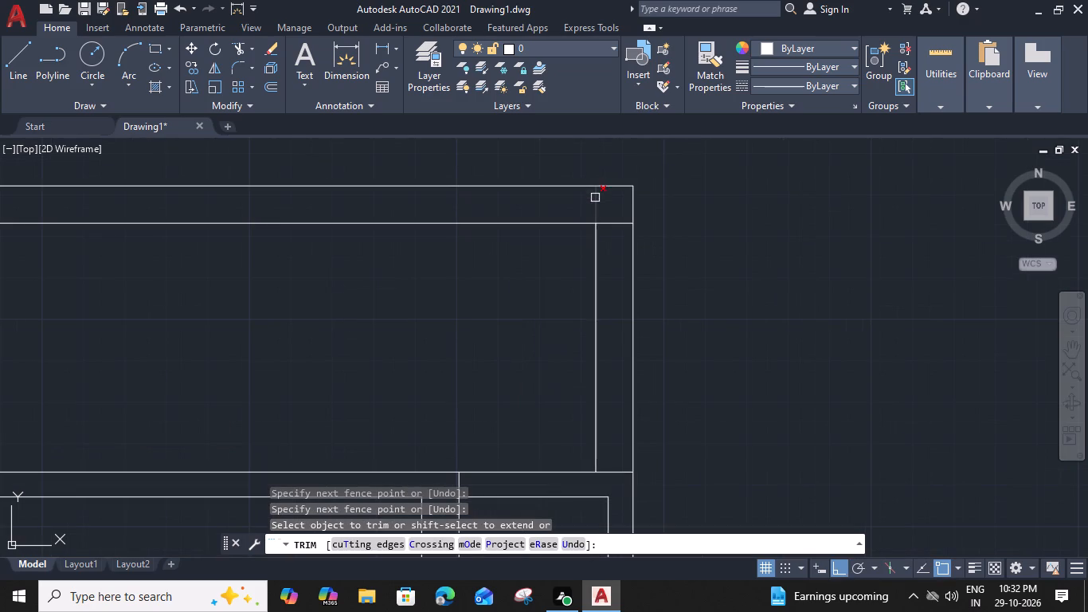
{"action": "left_click", "coordinate": [595, 198]}
{"action": "left_click", "coordinate": [612, 226]}
{"action": "scroll", "coordinate": [609, 342], "scroll_direction": "down", "scroll_amount": 1}
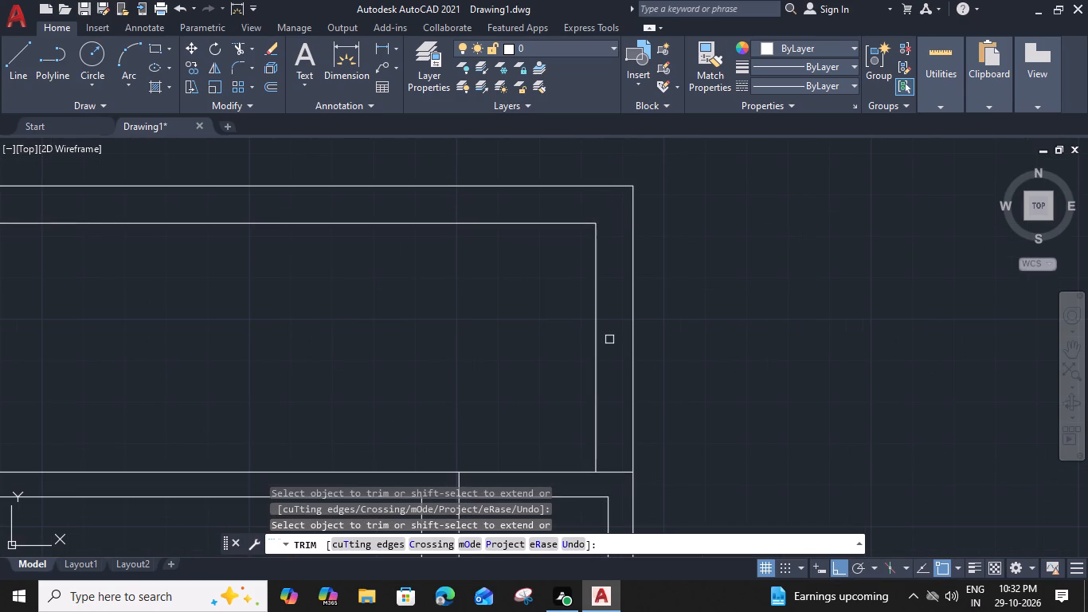
{"action": "middle_click_drag", "start_coordinate": [610, 361], "coordinate": [598, 237]}
{"action": "left_click", "coordinate": [598, 296]}
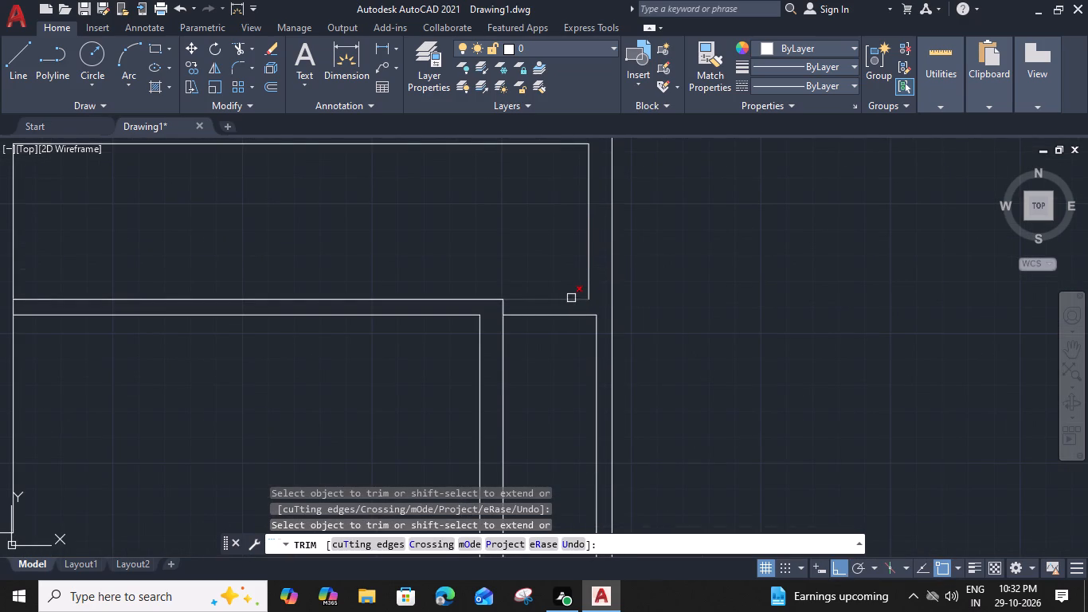
Trim the vertical lines inside the bottom partition and its upper line across the 6" vertical partition.
{"action": "scroll", "coordinate": [585, 348], "scroll_direction": "down", "scroll_amount": 2}
{"action": "middle_click_drag", "start_coordinate": [585, 329], "coordinate": [592, 261]}
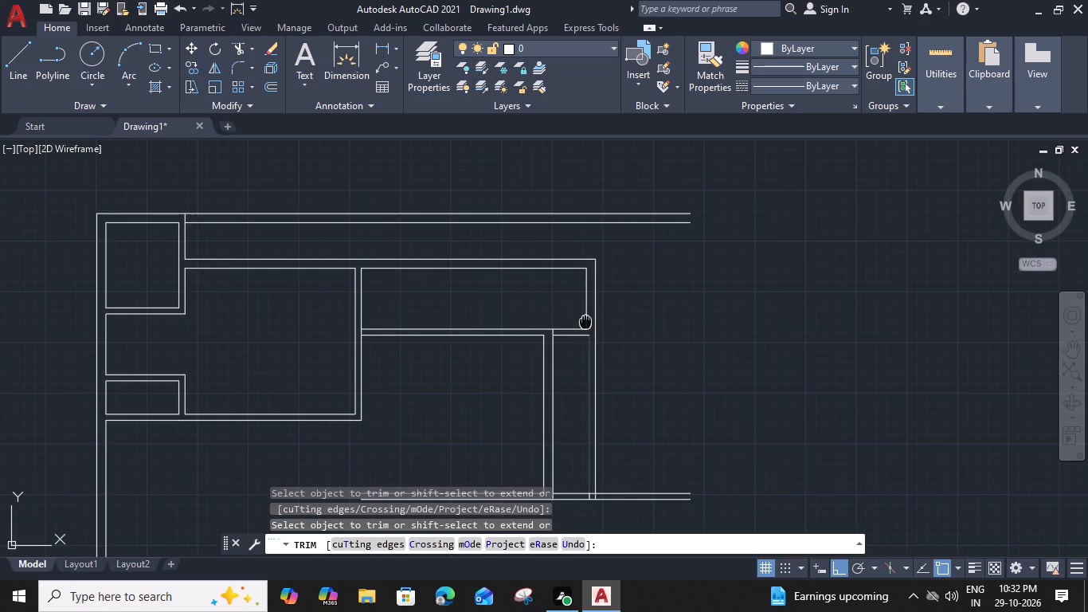
{"action": "scroll", "coordinate": [550, 259], "scroll_direction": "up", "scroll_amount": 2}
{"action": "scroll", "coordinate": [606, 394], "scroll_direction": "down", "scroll_amount": 2}
{"action": "middle_click_drag", "start_coordinate": [597, 348], "coordinate": [600, 254]}
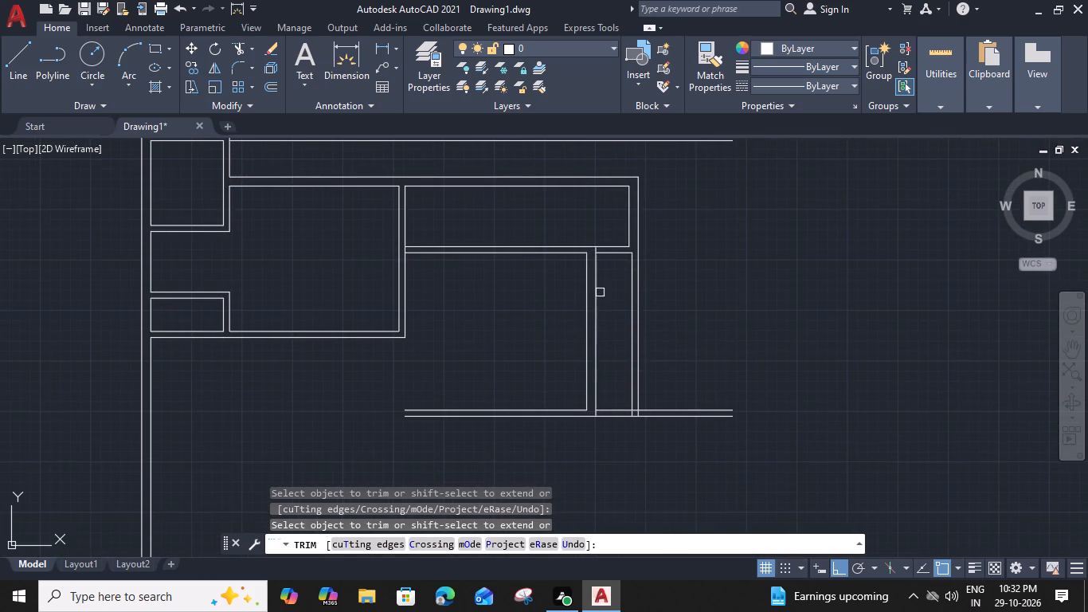
{"action": "scroll", "coordinate": [612, 414], "scroll_direction": "up", "scroll_amount": 3}
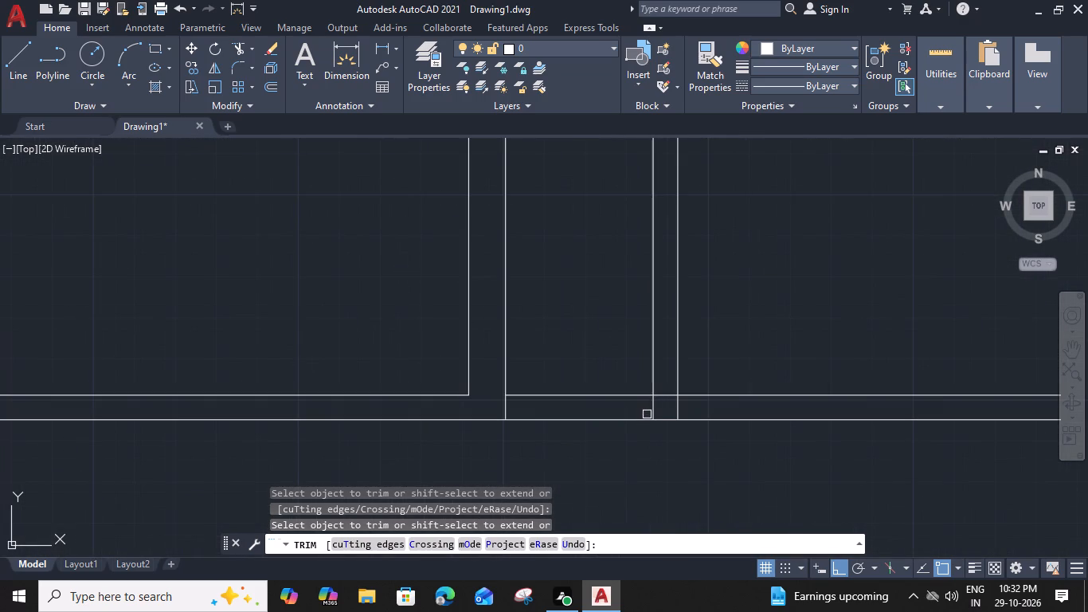
{"action": "left_click", "coordinate": [653, 407]}
{"action": "left_click", "coordinate": [660, 392]}
{"action": "left_click", "coordinate": [672, 406]}
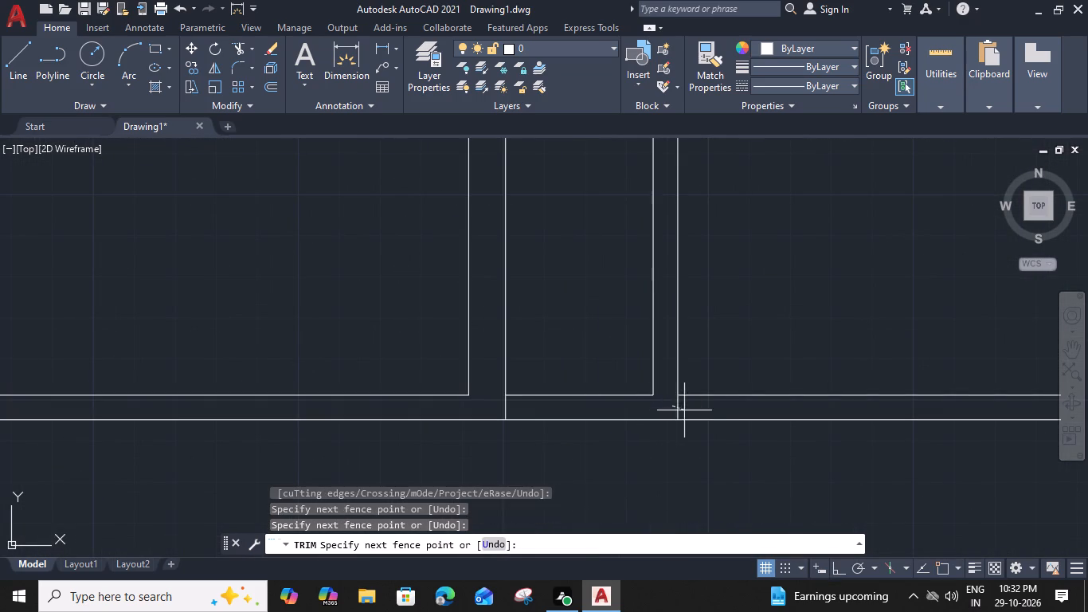
{"action": "left_click", "coordinate": [687, 410]}
{"action": "left_click", "coordinate": [509, 406]}
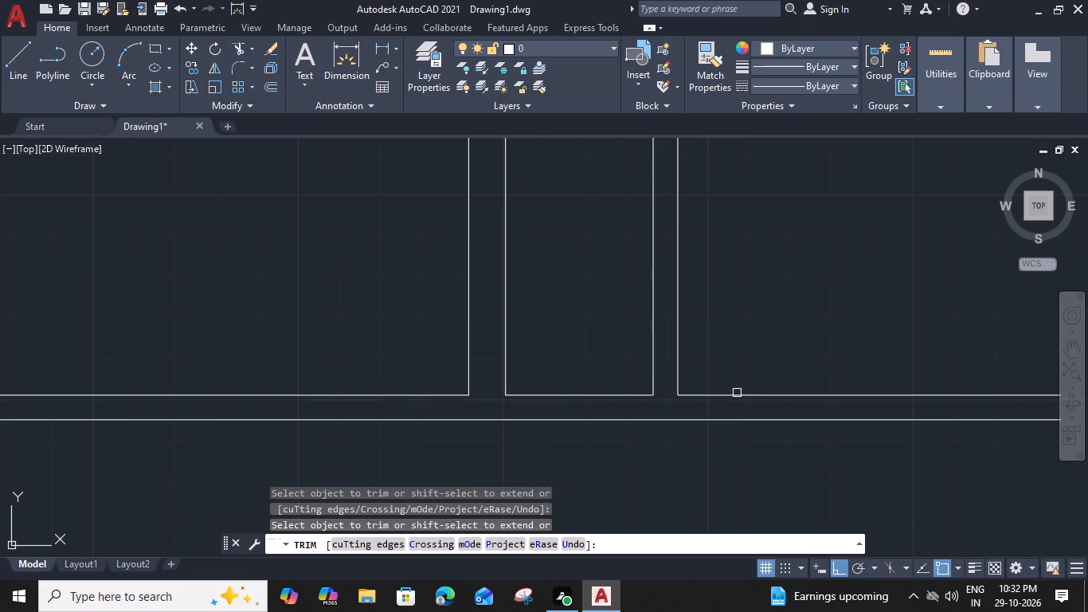
Extend the outer right line to the bottom partition's lower line and trim the bottom partition's overshoot beyond it.
{"action": "left_click", "coordinate": [681, 361], "text": "shift"}
{"action": "left_click", "coordinate": [787, 364]}
{"action": "left_click", "coordinate": [760, 472]}
{"action": "scroll", "coordinate": [761, 445], "scroll_direction": "down", "scroll_amount": 2}
{"action": "middle_click_drag", "start_coordinate": [775, 367], "coordinate": [770, 400]}
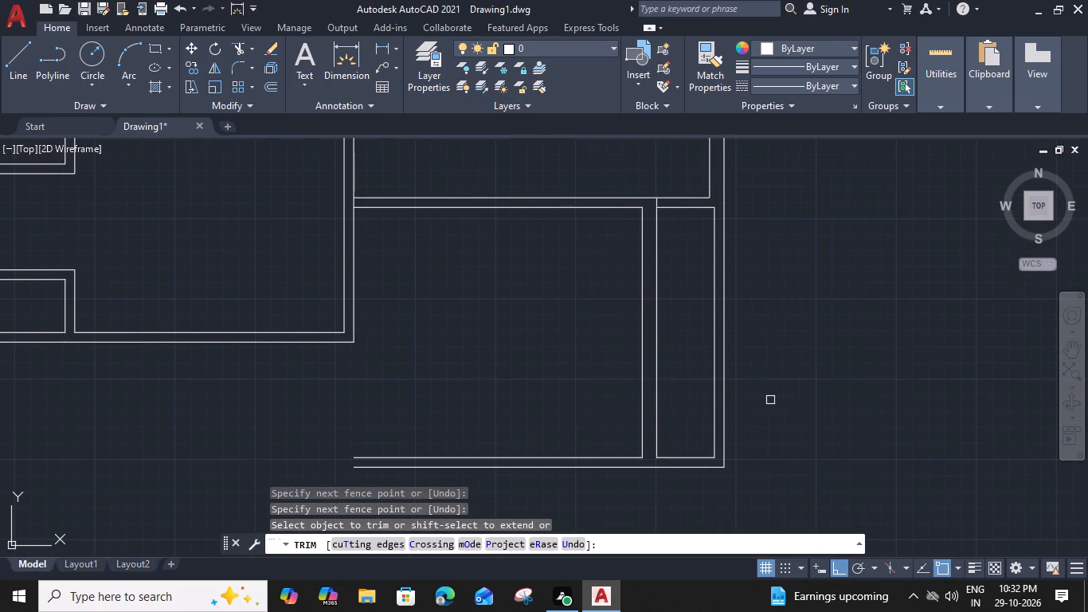
{"action": "key", "text": "Escape"}
Offset the inner line of the short right-hand 9" wall 6' to the left.
{"action": "middle_click_drag", "start_coordinate": [694, 298], "coordinate": [708, 324]}
{"action": "middle_click_drag", "start_coordinate": [679, 222], "coordinate": [685, 296]}
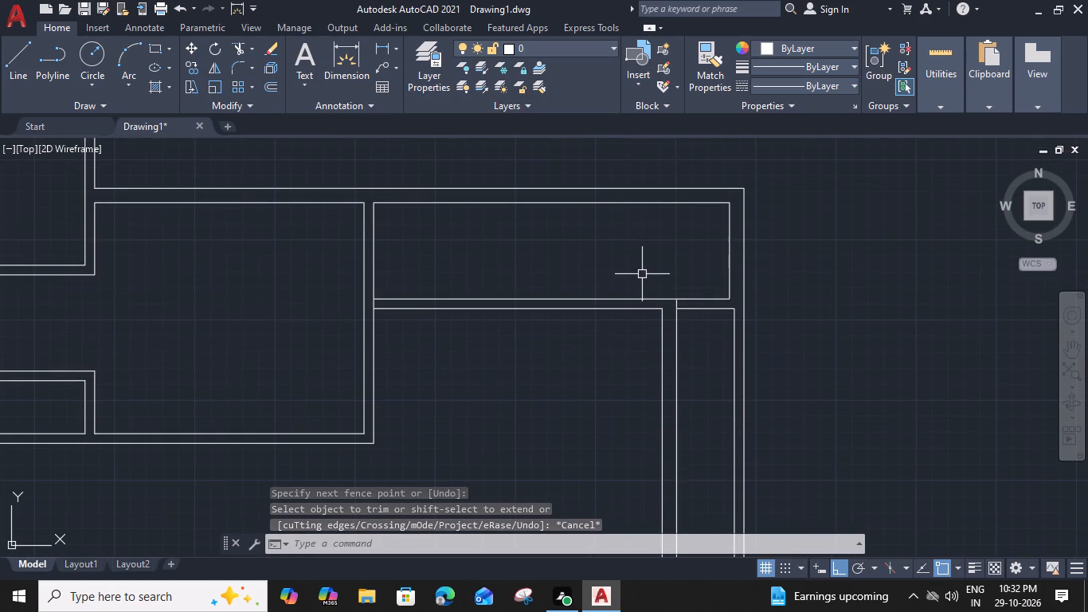
{"action": "left_click_drag", "start_coordinate": [730, 264], "coordinate": [717, 262]}
{"action": "type", "text": "o"}
{"action": "key", "text": "space"}
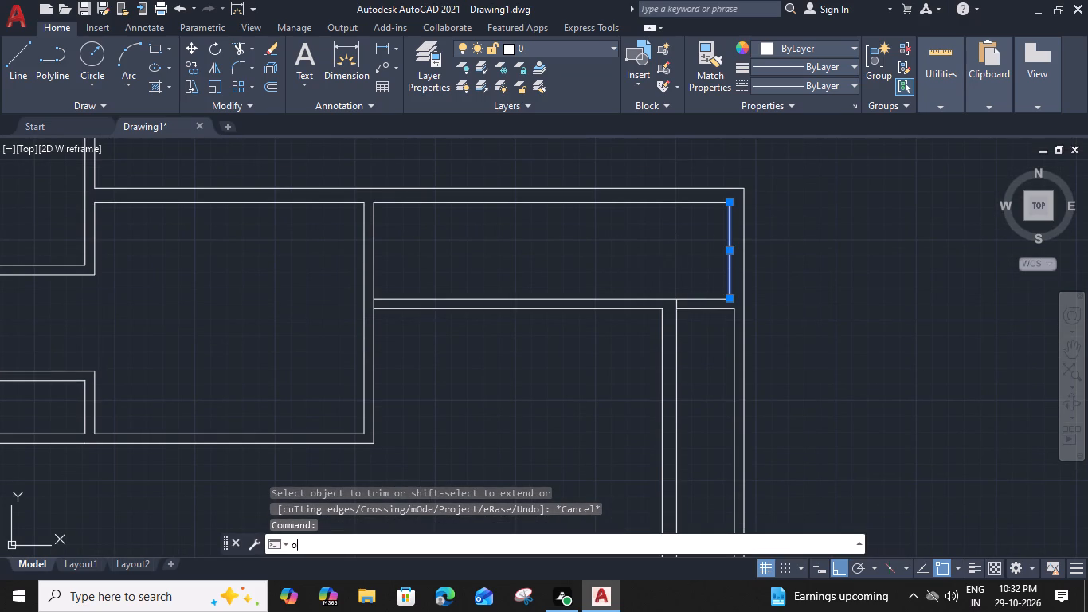
{"action": "type", "text": "6'"}
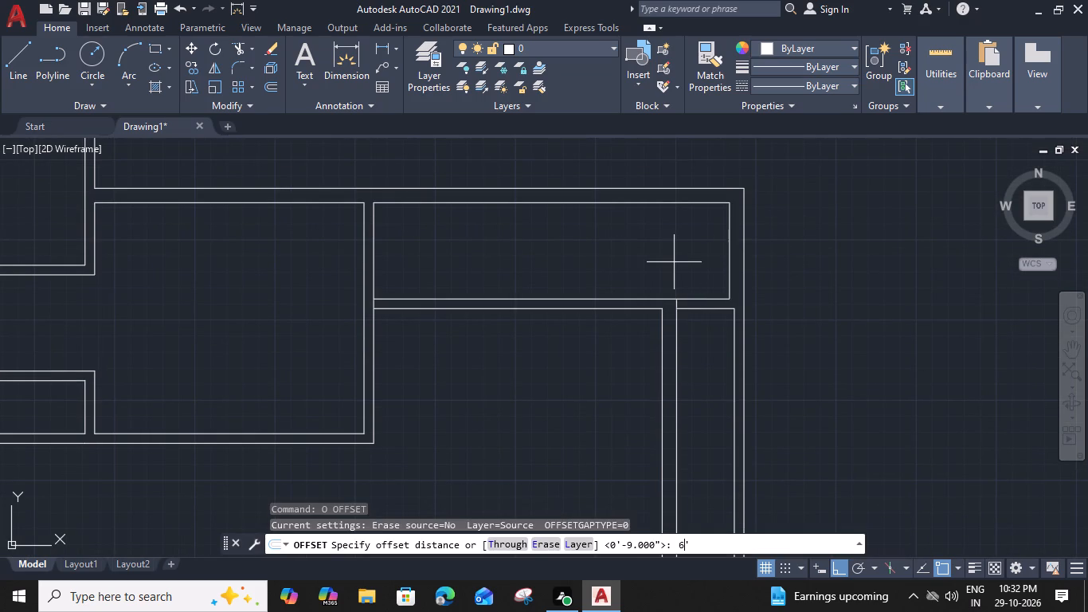
{"action": "key", "text": "space"}
{"action": "left_click", "coordinate": [596, 265]}
{"action": "key", "text": "Escape"}
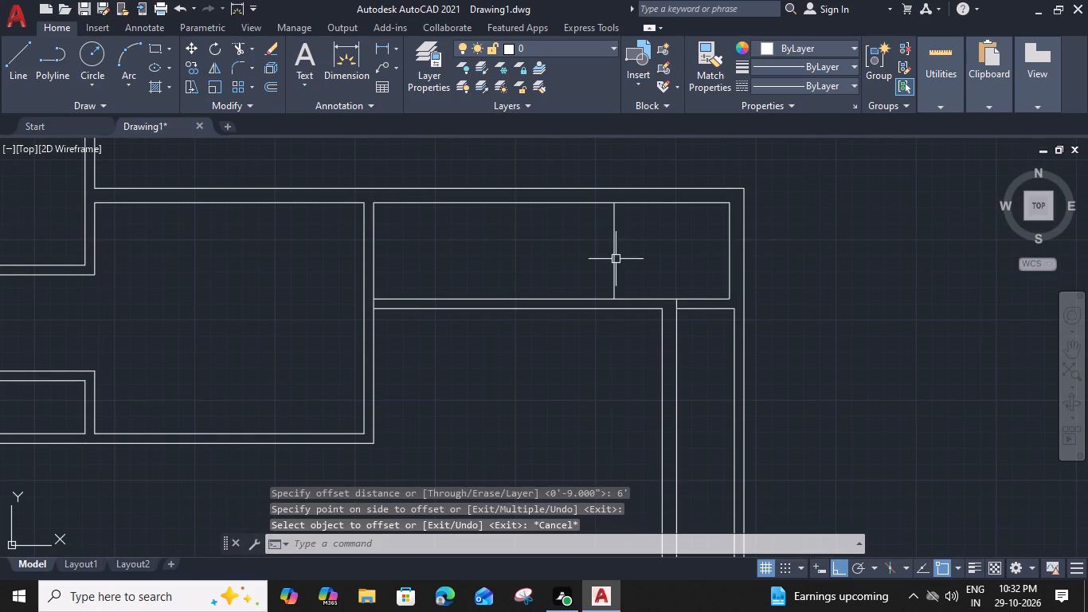
Offset the new vertical line 6" to the left to form the partition thickness.
{"action": "left_click", "coordinate": [616, 259]}
{"action": "type", "text": "o 6\""}
{"action": "key", "text": "Return"}
{"action": "left_click", "coordinate": [546, 273]}
{"action": "key", "text": "Escape"}
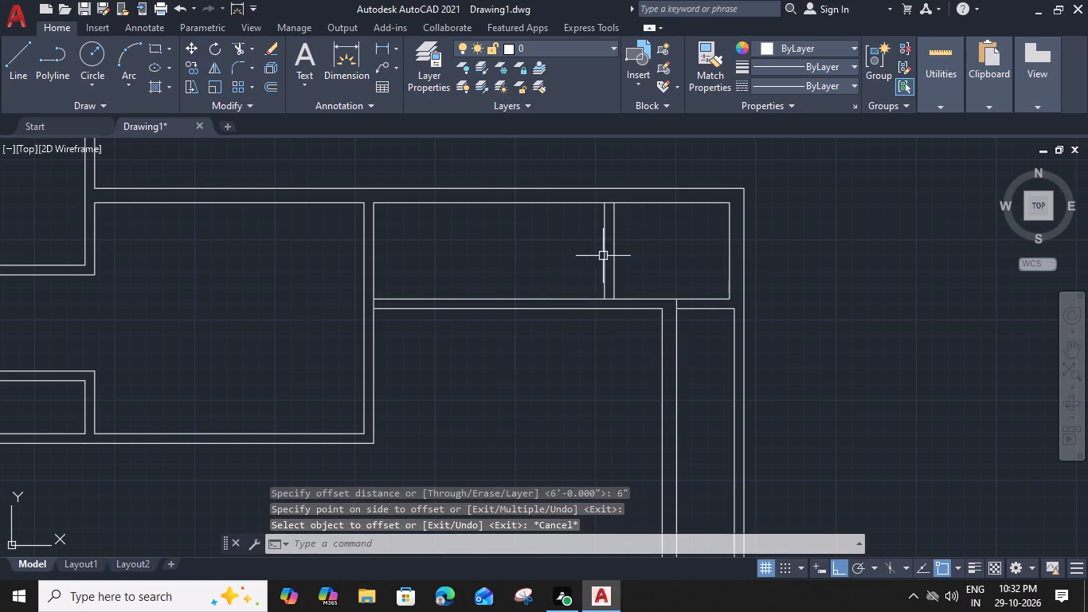
Offset the new partition's left line 5' to the left.
{"action": "left_click", "coordinate": [603, 256]}
{"action": "type", "text": "o"}
{"action": "key", "text": "space"}
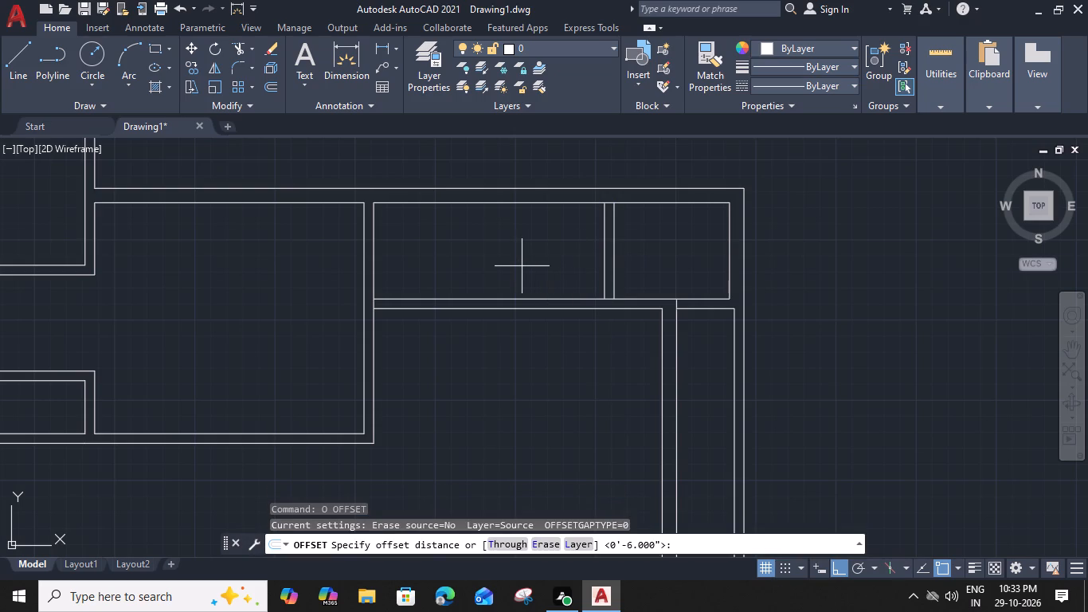
{"action": "type", "text": "5'"}
{"action": "key", "text": "space"}
{"action": "left_click", "coordinate": [456, 276]}
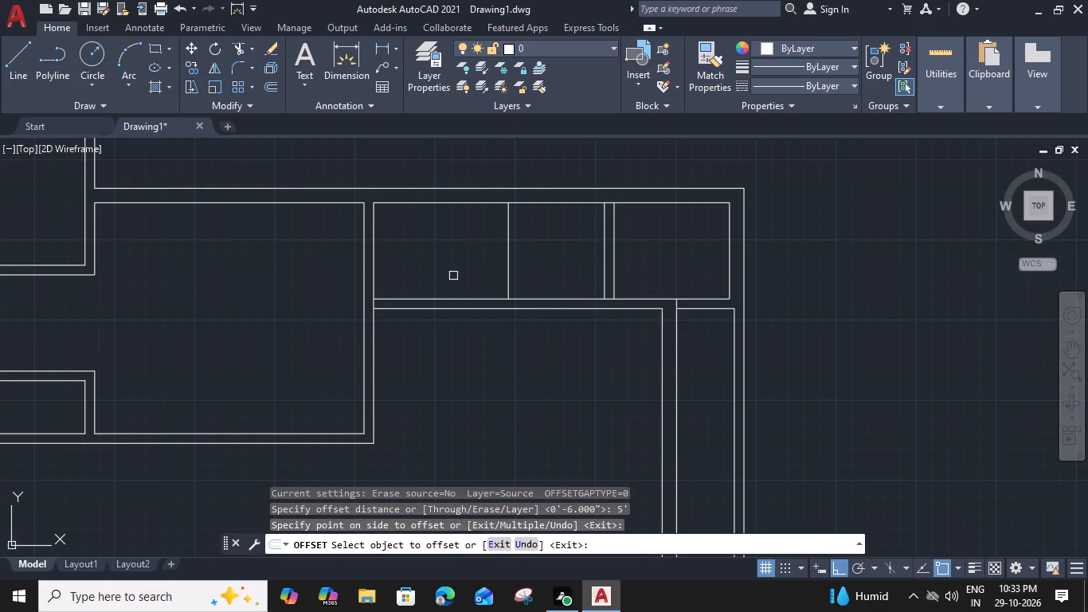
{"action": "middle_click_drag", "start_coordinate": [464, 271], "coordinate": [576, 309]}
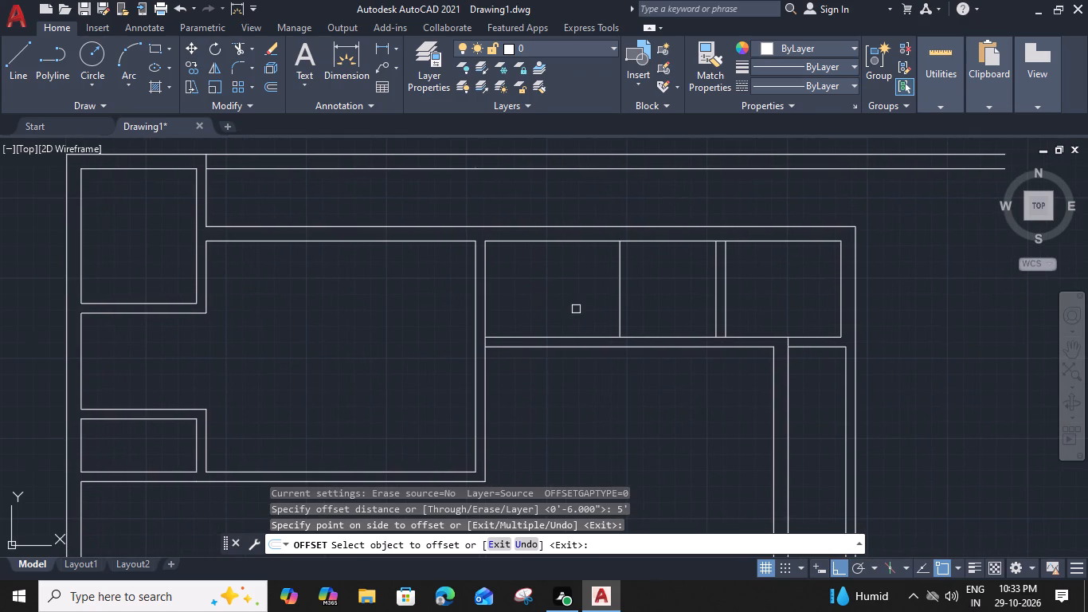
{"action": "middle_click_drag", "start_coordinate": [669, 307], "coordinate": [633, 308]}
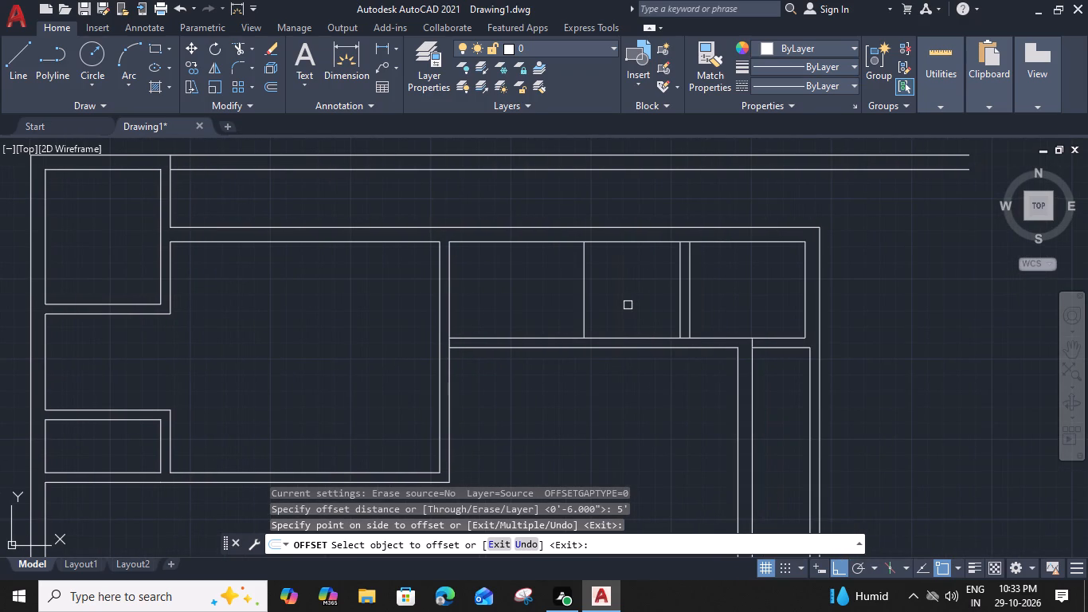
{"action": "left_click_drag", "start_coordinate": [595, 307], "coordinate": [584, 310]}
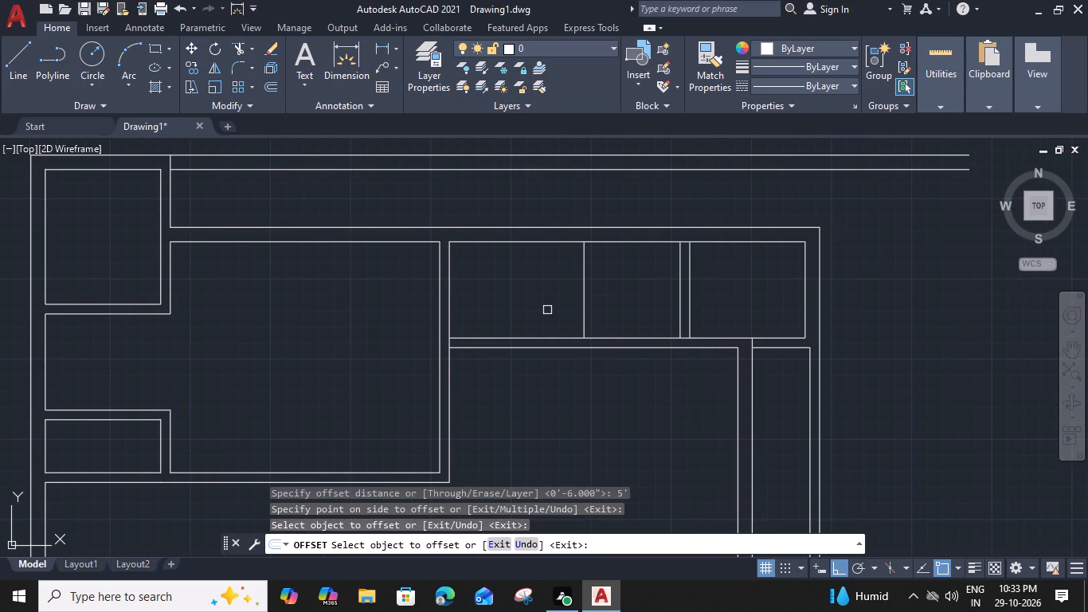
{"action": "middle_click_drag", "start_coordinate": [620, 317], "coordinate": [585, 343]}
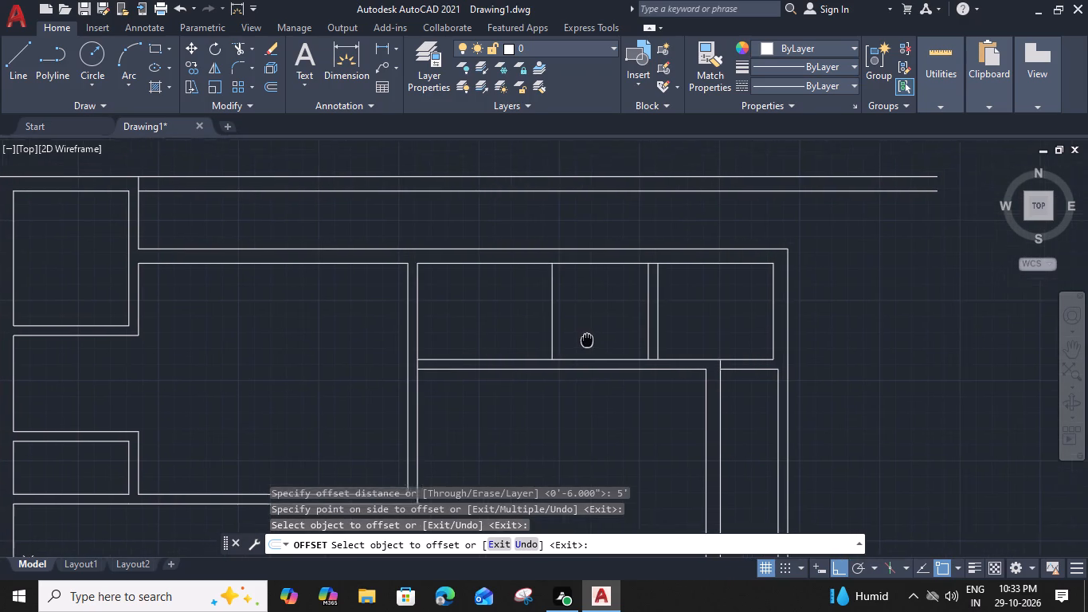
{"action": "middle_click_drag", "start_coordinate": [585, 343], "coordinate": [584, 355]}
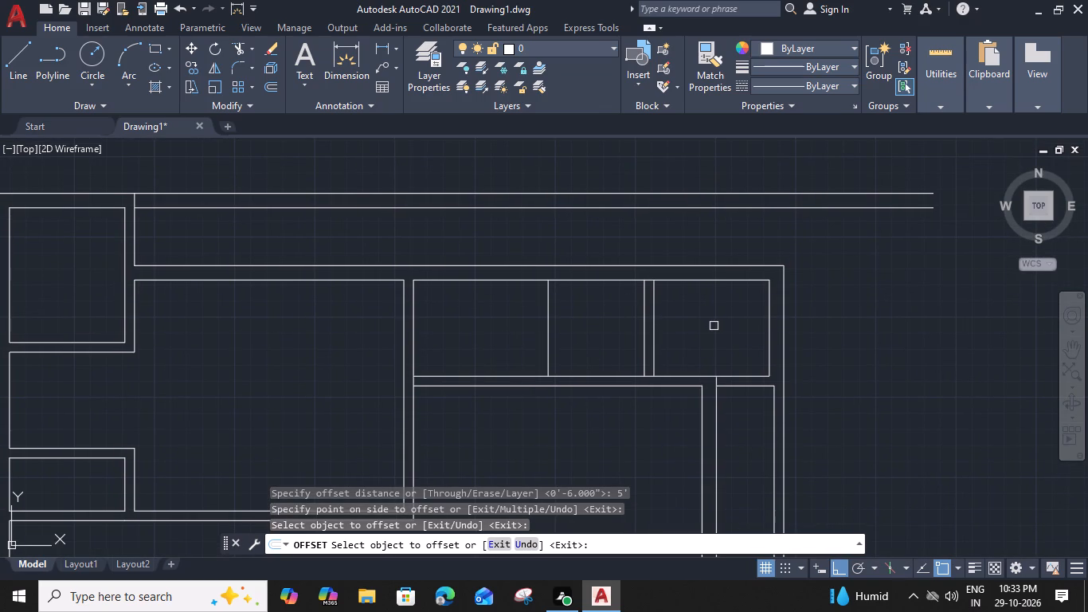
{"action": "key", "text": "Escape"}
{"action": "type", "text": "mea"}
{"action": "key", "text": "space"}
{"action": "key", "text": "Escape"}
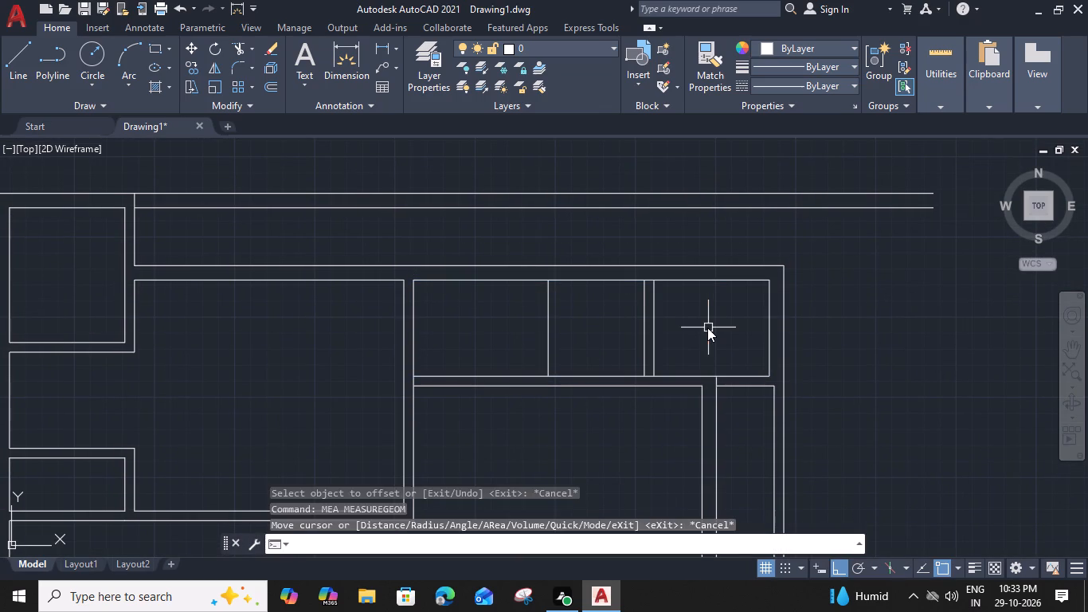
Offset the middle partition's upper line 7' upward.
{"action": "left_click", "coordinate": [742, 379]}
{"action": "type", "text": "o 7'"}
{"action": "key", "text": "space"}
{"action": "left_click", "coordinate": [711, 206]}
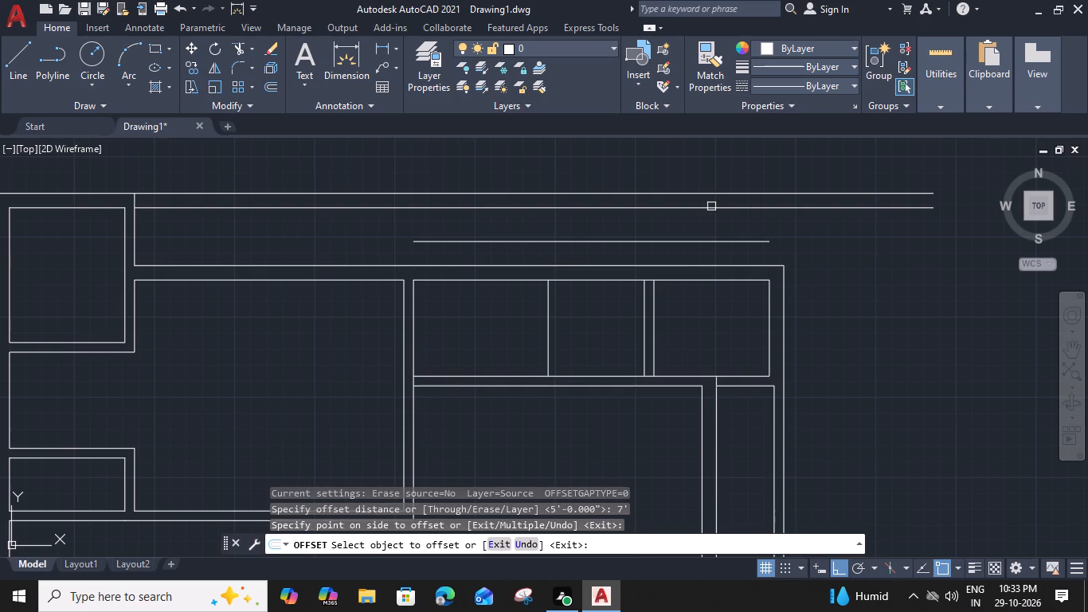
{"action": "key", "text": "Escape"}
Offset the new horizontal line above the upper strip 6" upward to form the partition thickness.
{"action": "middle_click_drag", "start_coordinate": [712, 316], "coordinate": [718, 364]}
{"action": "left_click", "coordinate": [692, 289]}
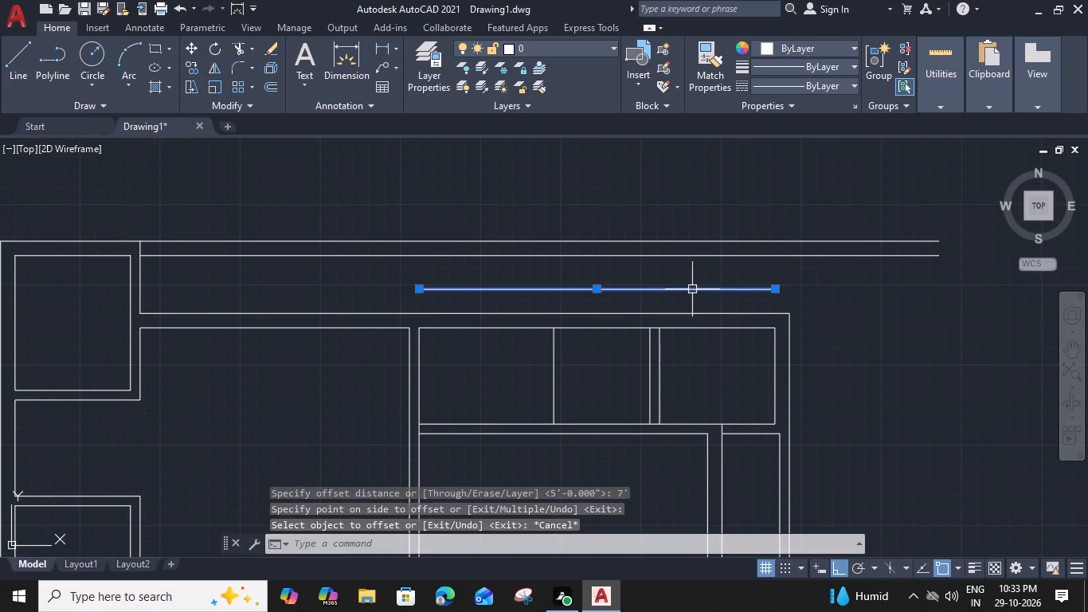
{"action": "key", "text": "o"}
{"action": "key", "text": "space"}
{"action": "type", "text": "6\""}
{"action": "key", "text": "Return"}
{"action": "left_click", "coordinate": [695, 255]}
{"action": "key", "text": "Escape"}
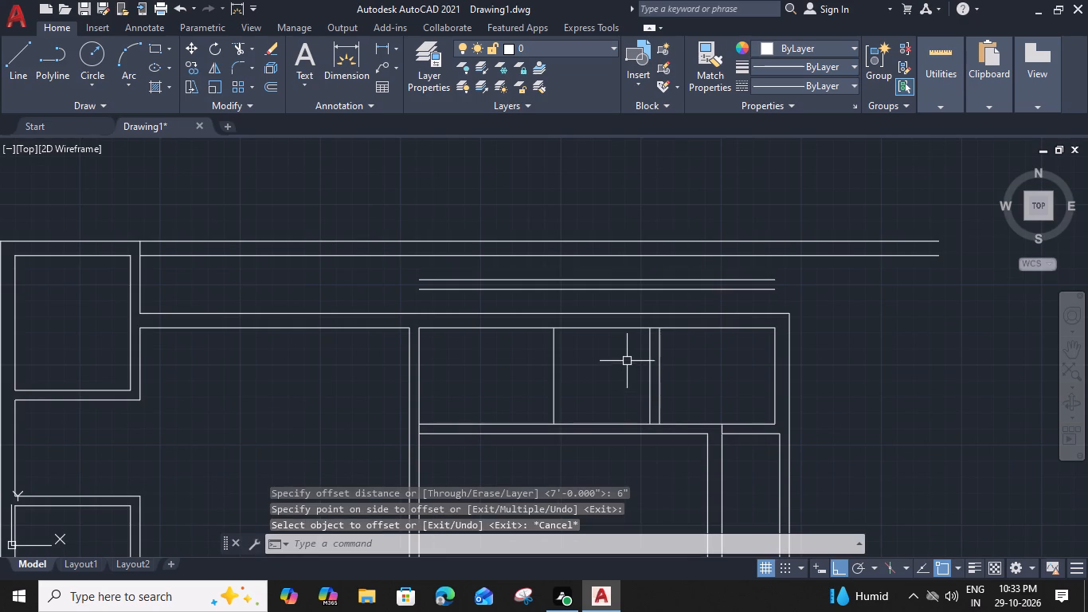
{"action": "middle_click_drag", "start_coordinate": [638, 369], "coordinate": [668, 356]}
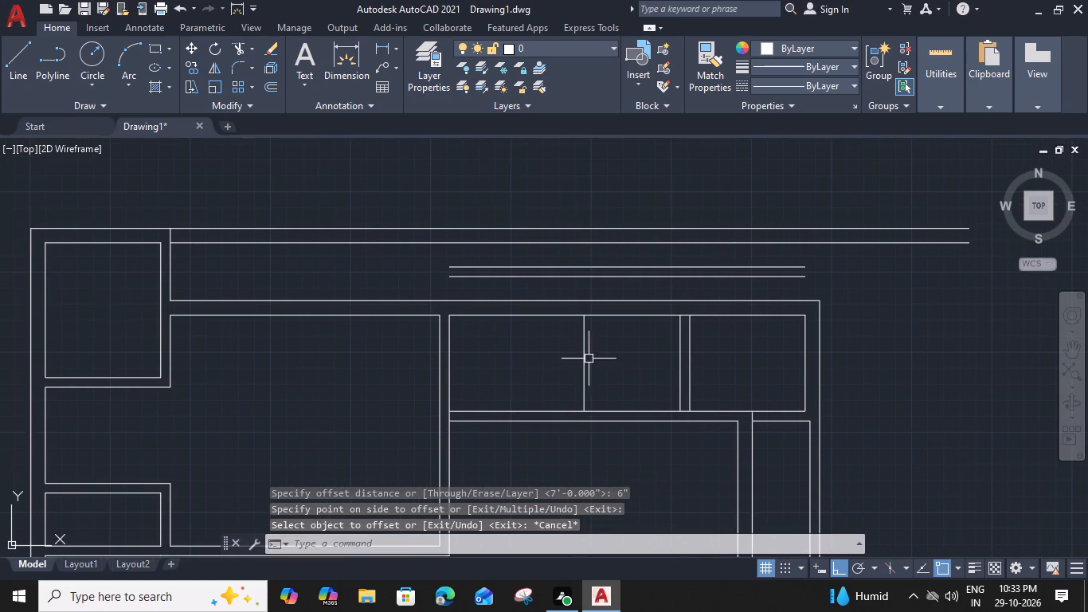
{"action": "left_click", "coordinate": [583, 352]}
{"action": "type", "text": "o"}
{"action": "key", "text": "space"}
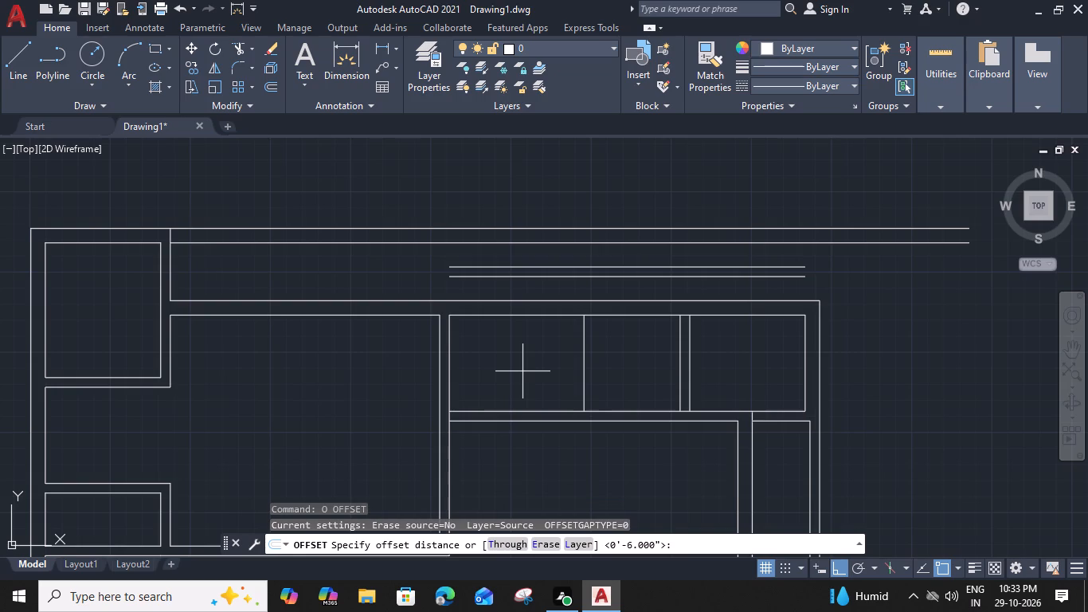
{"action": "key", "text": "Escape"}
Offset the right face line of the vertical 9" wall below the upper strip 2' to the right.
{"action": "middle_click_drag", "start_coordinate": [693, 364], "coordinate": [669, 303]}
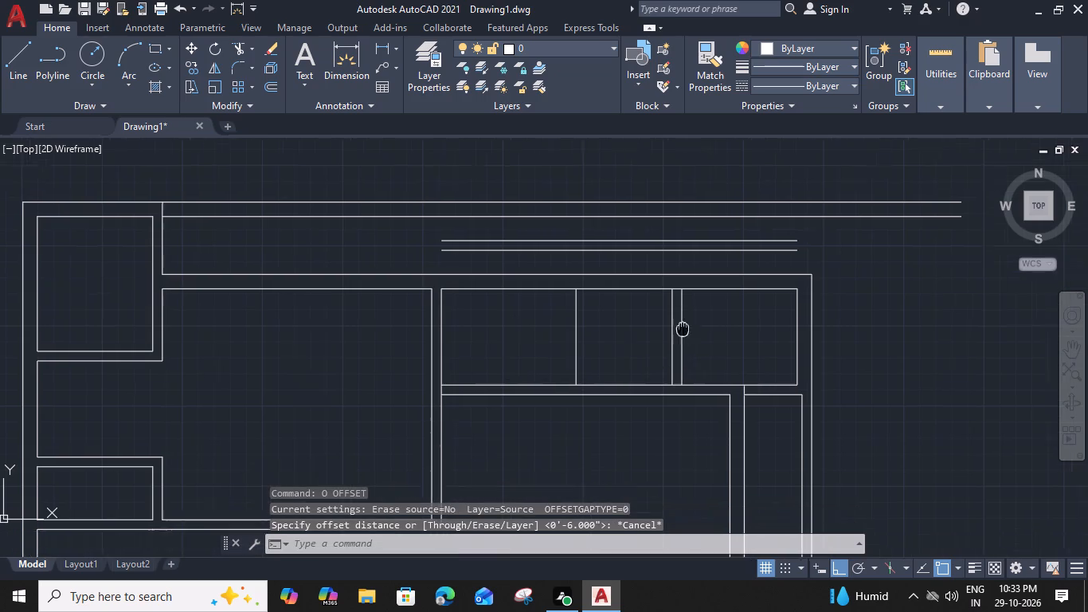
{"action": "middle_click_drag", "start_coordinate": [669, 303], "coordinate": [628, 245]}
{"action": "left_click", "coordinate": [690, 426]}
{"action": "key", "text": "o"}
{"action": "key", "text": "space"}
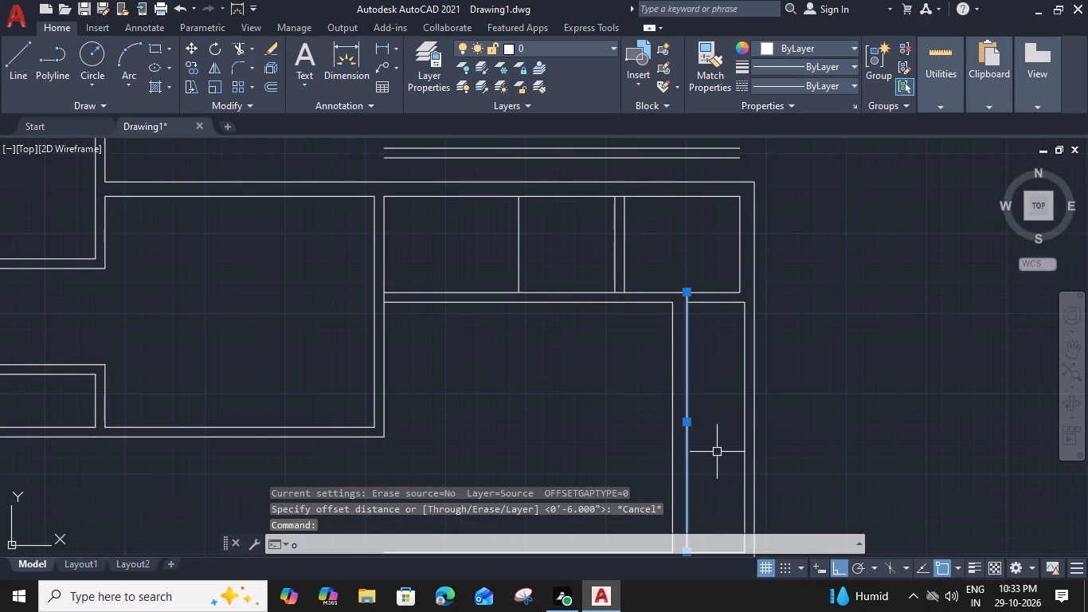
{"action": "type", "text": "2'"}
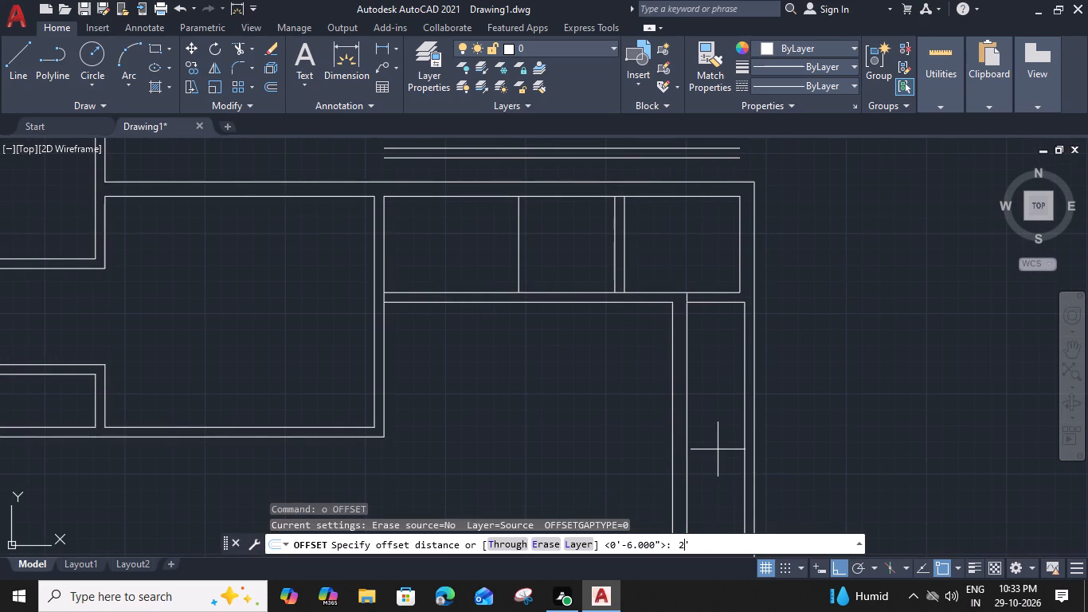
{"action": "key", "text": "space"}
{"action": "left_click", "coordinate": [734, 453]}
{"action": "key", "text": "Escape"}
Offset the new vertical line 6" to the left to form the wall thickness.
{"action": "left_click", "coordinate": [722, 434]}
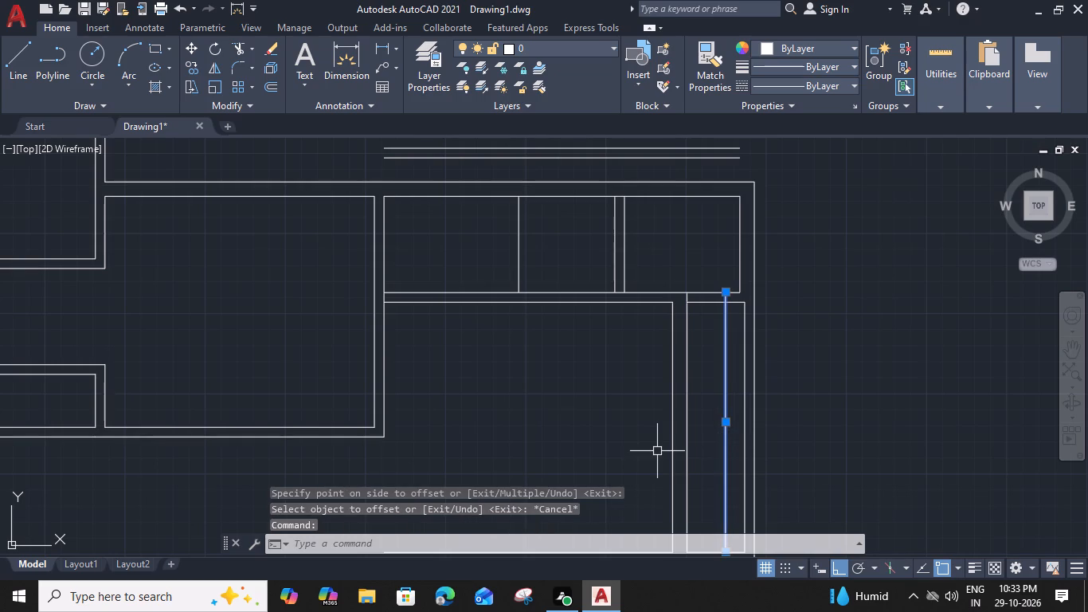
{"action": "key", "text": "o"}
{"action": "key", "text": "space"}
{"action": "type", "text": "6\""}
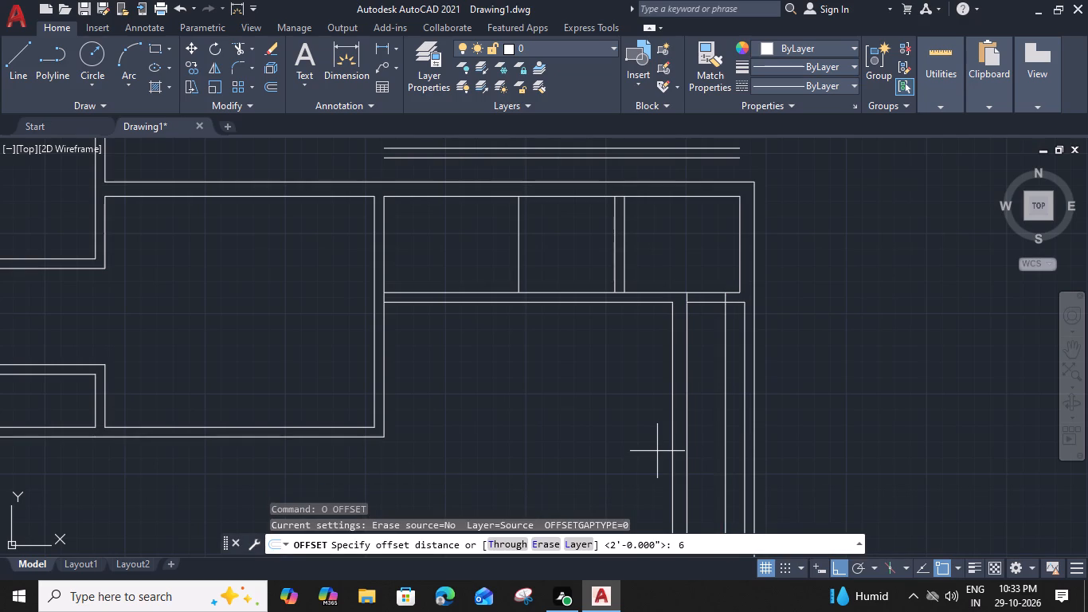
{"action": "key", "text": "Return"}
{"action": "left_click", "coordinate": [628, 450]}
{"action": "key", "text": "Escape"}
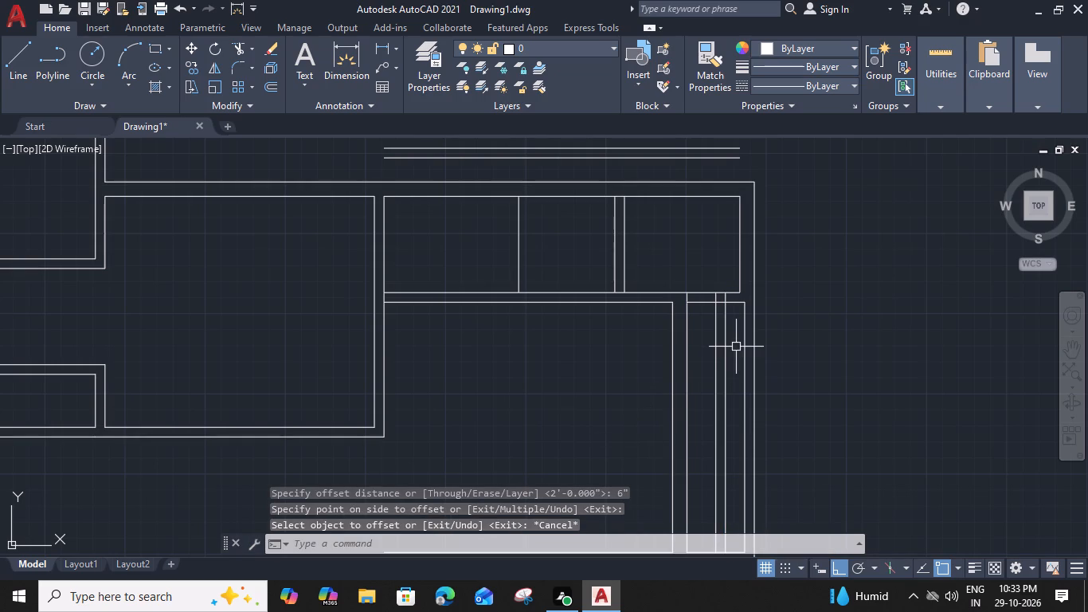
Extend the new vertical pair upward through the strip, its outer line to the upper horizontal pair and down to the bottom outer line.
{"action": "middle_click_drag", "start_coordinate": [731, 351], "coordinate": [697, 347]}
{"action": "left_click", "coordinate": [693, 355]}
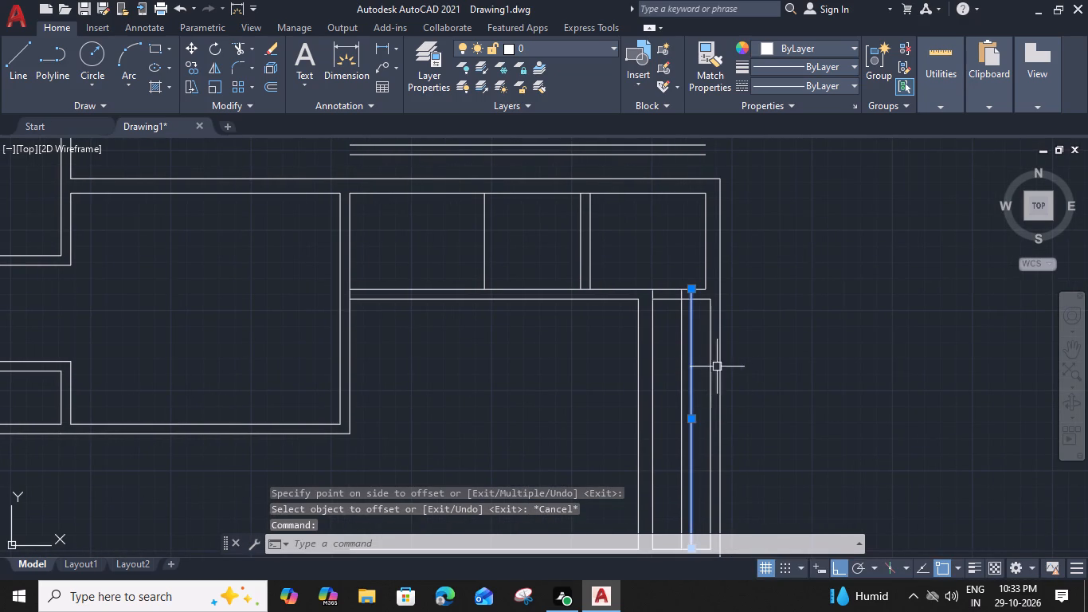
{"action": "key", "text": "Escape"}
{"action": "type", "text": "ex"}
{"action": "key", "text": "space"}
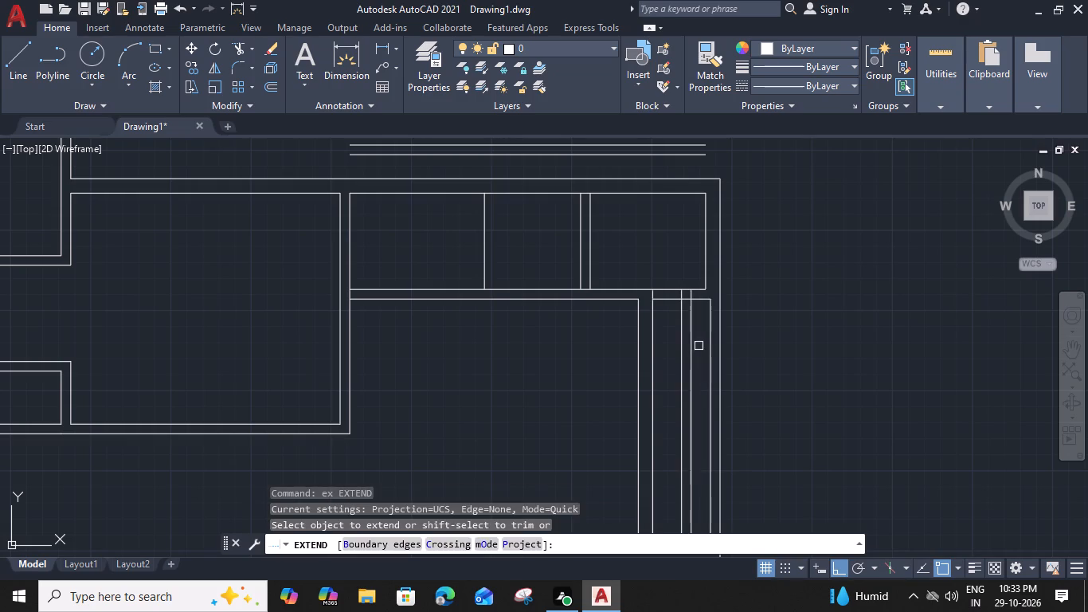
{"action": "left_click", "coordinate": [700, 346]}
{"action": "left_click", "coordinate": [671, 371]}
{"action": "left_click", "coordinate": [691, 342]}
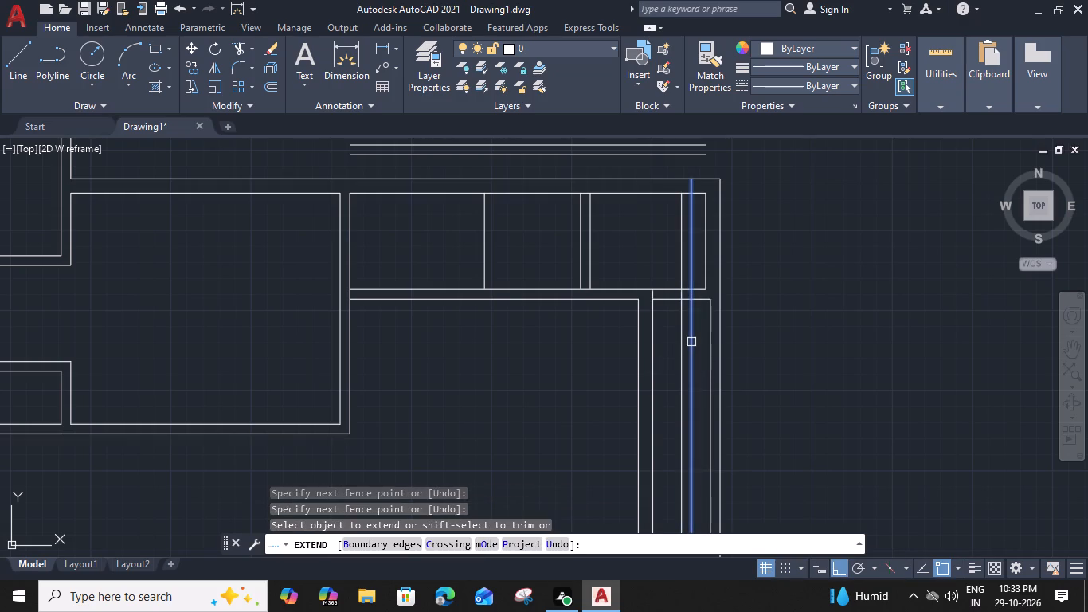
{"action": "left_click", "coordinate": [691, 331]}
{"action": "left_click", "coordinate": [692, 324]}
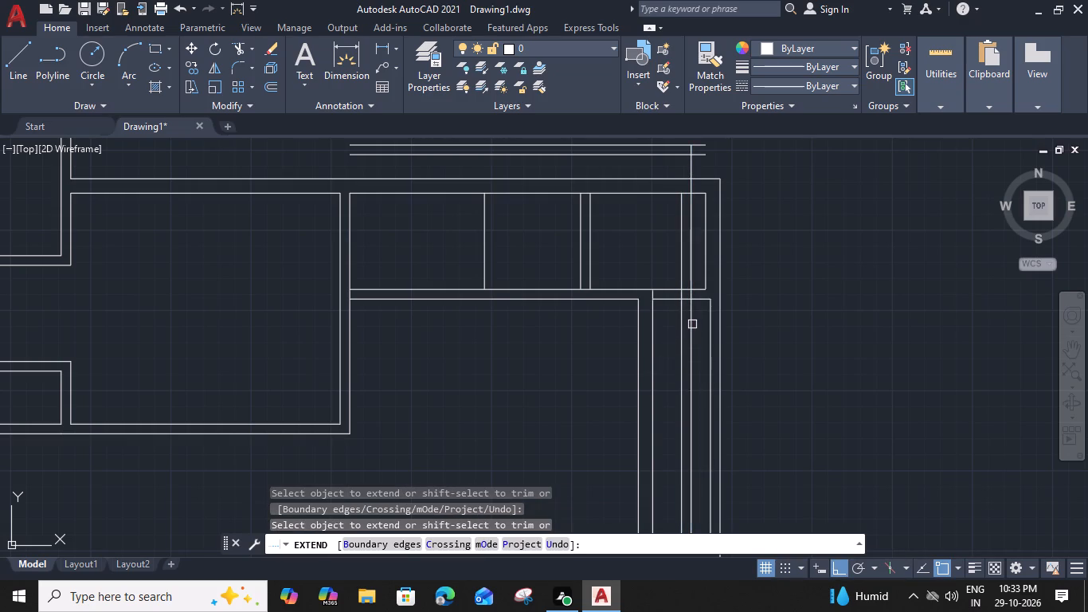
{"action": "middle_click_drag", "start_coordinate": [695, 373], "coordinate": [700, 291]}
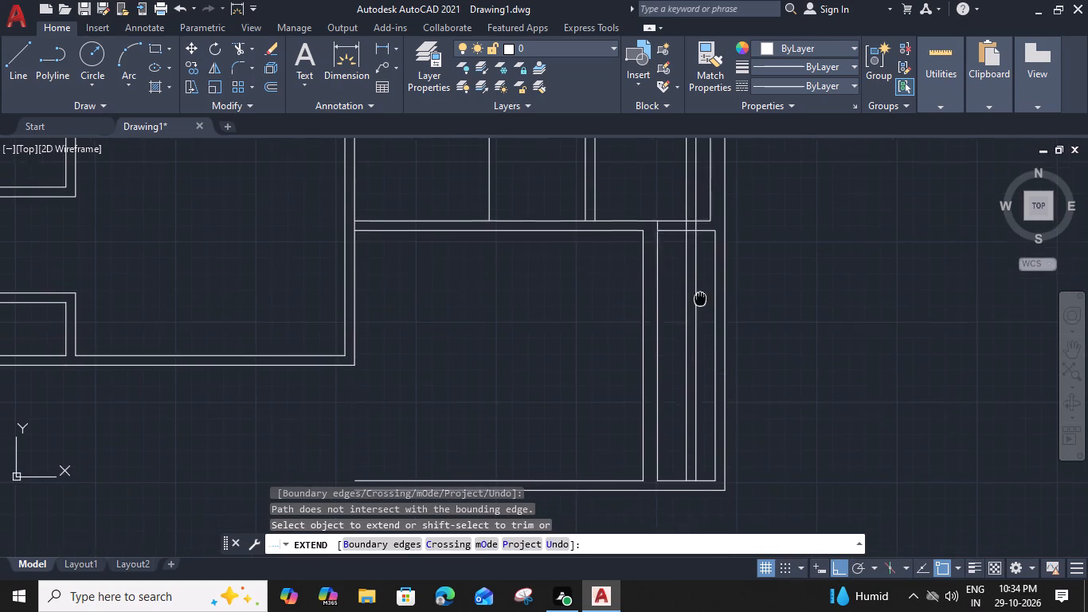
{"action": "middle_click_drag", "start_coordinate": [700, 291], "coordinate": [700, 282]}
{"action": "left_click", "coordinate": [696, 306]}
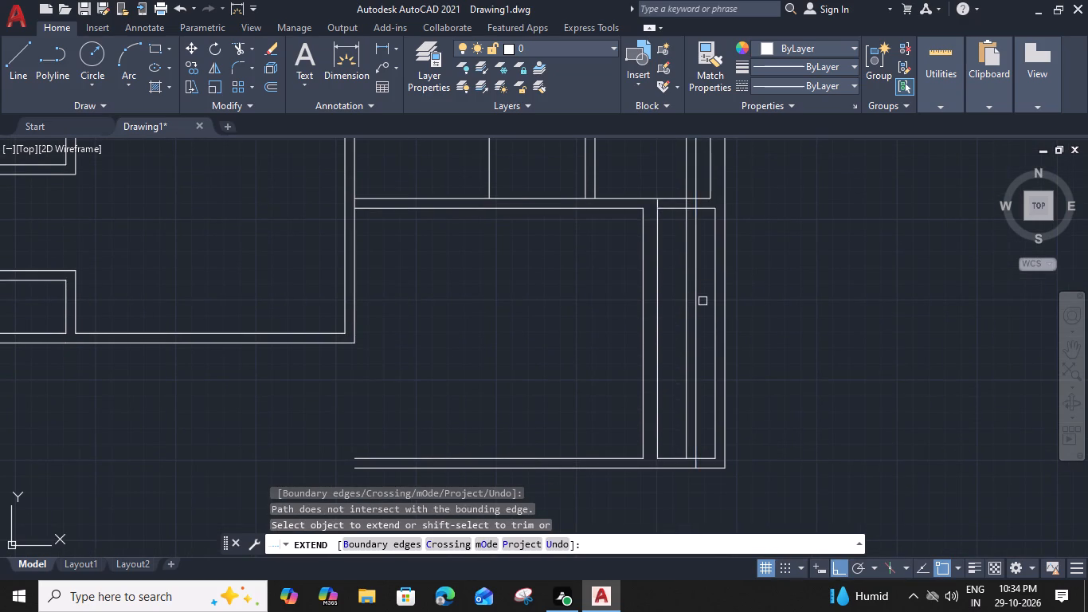
Trim away the old right-hand wall lines and the bottom line ends overhanging the new vertical pair.
{"action": "left_click", "coordinate": [703, 301], "text": "shift"}
{"action": "left_click", "coordinate": [752, 360], "text": "shift"}
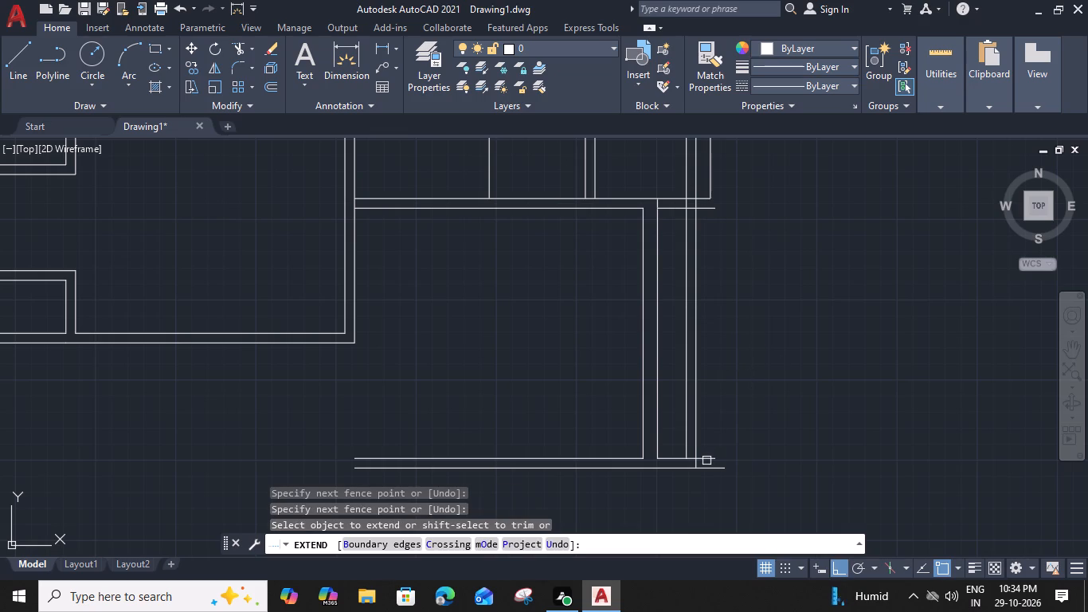
{"action": "left_click", "coordinate": [706, 460], "text": "shift"}
{"action": "left_click", "coordinate": [712, 467], "text": "shift"}
{"action": "scroll", "coordinate": [695, 464], "scroll_direction": "up", "scroll_amount": 1, "text": "shift"}
{"action": "left_click", "coordinate": [685, 456], "text": "shift"}
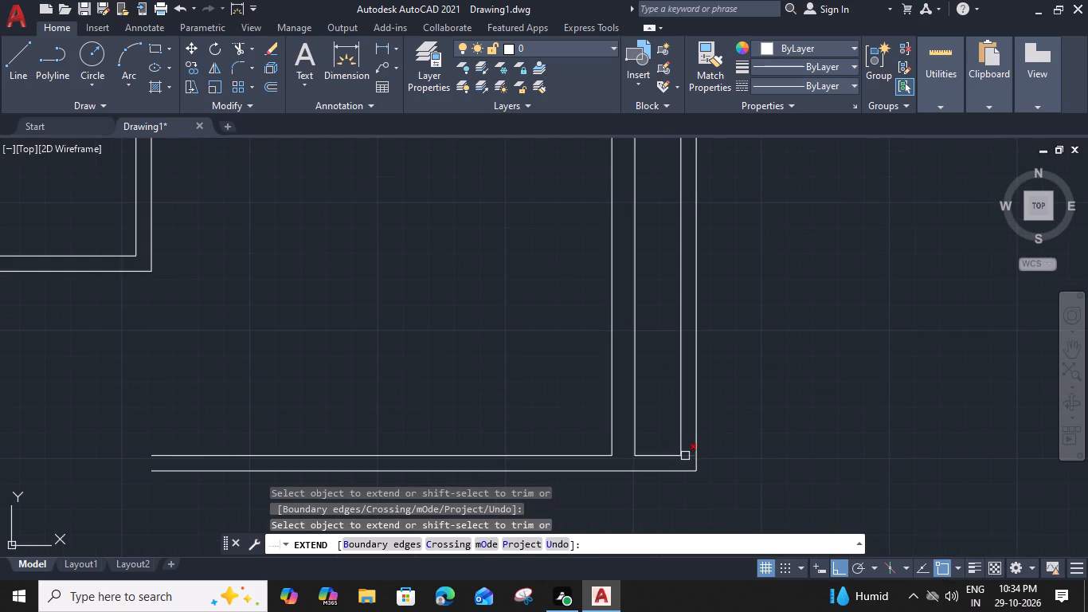
Trim the upper strip's lines, its old end line and the upper horizontal pair beyond the new outer vertical line.
{"action": "scroll", "coordinate": [685, 456], "scroll_direction": "down", "scroll_amount": 2}
{"action": "scroll", "coordinate": [732, 338], "scroll_direction": "down", "scroll_amount": 1}
{"action": "middle_click_drag", "start_coordinate": [732, 339], "coordinate": [723, 406]}
{"action": "scroll", "coordinate": [698, 379], "scroll_direction": "up", "scroll_amount": 3}
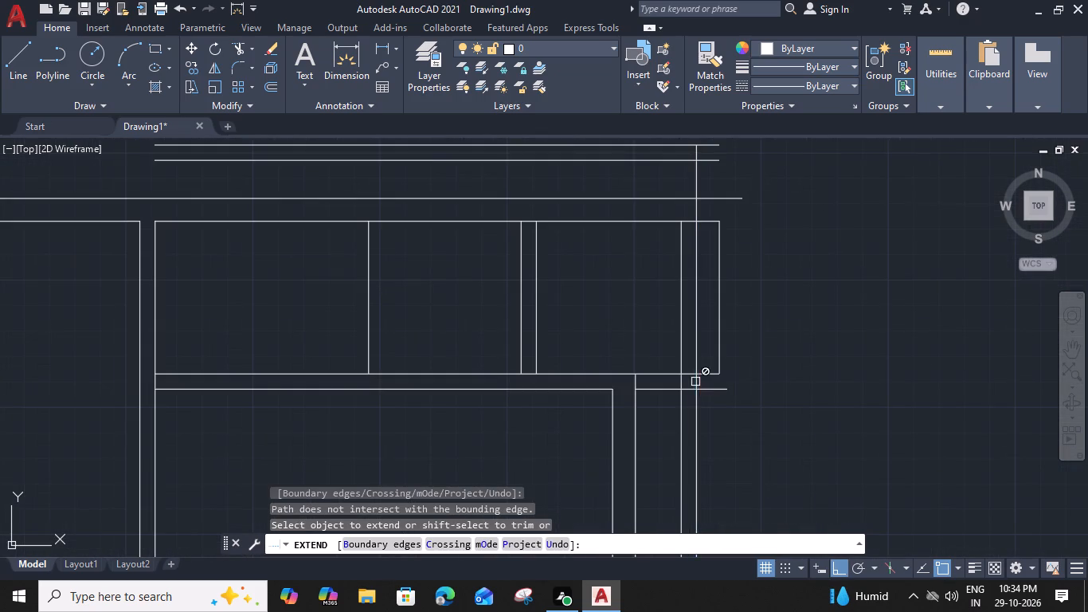
{"action": "left_click_drag", "start_coordinate": [705, 406], "coordinate": [708, 398], "text": "shift"}
{"action": "left_click", "coordinate": [722, 182], "text": "shift"}
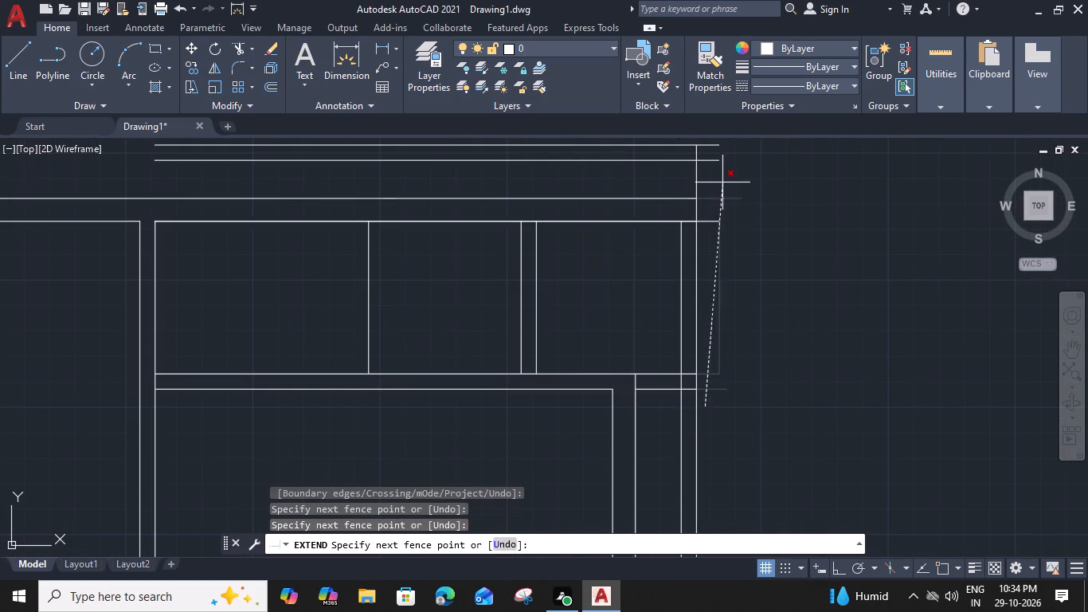
{"action": "left_click", "coordinate": [721, 254], "text": "shift"}
{"action": "middle_click_drag", "start_coordinate": [723, 247], "coordinate": [719, 362]}
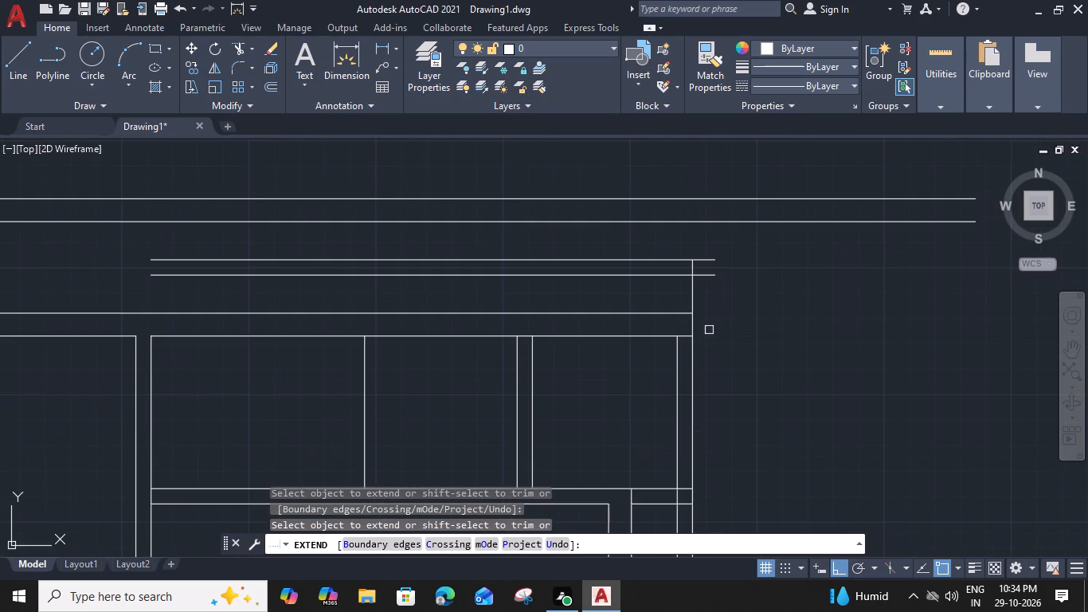
{"action": "left_click_drag", "start_coordinate": [706, 295], "coordinate": [707, 288], "text": "shift"}
{"action": "left_click", "coordinate": [703, 243], "text": "shift"}
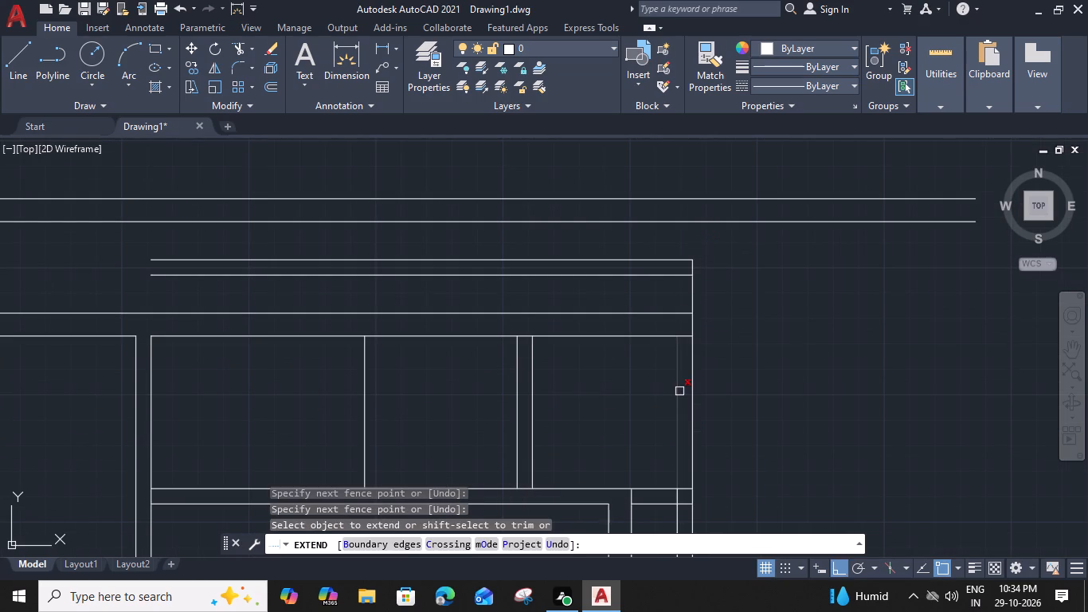
Extend the new wall's inner vertical line up to the top line of the upper horizontal pair.
{"action": "middle_click_drag", "start_coordinate": [679, 426], "coordinate": [684, 304]}
{"action": "scroll", "coordinate": [683, 308], "scroll_direction": "down", "scroll_amount": 1}
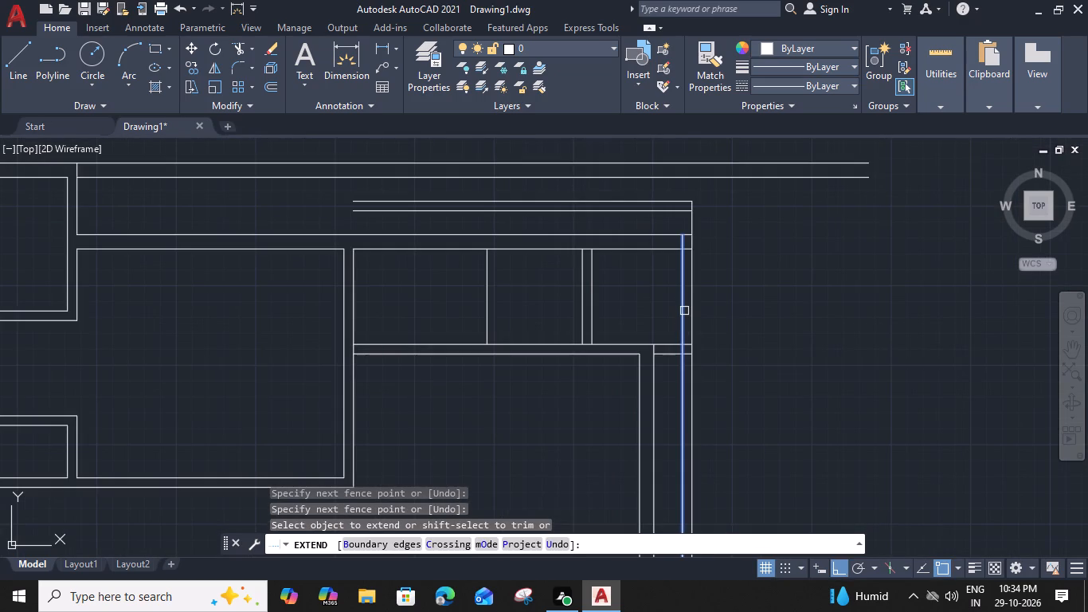
{"action": "left_click_drag", "start_coordinate": [684, 307], "coordinate": [684, 297]}
{"action": "left_click", "coordinate": [683, 283]}
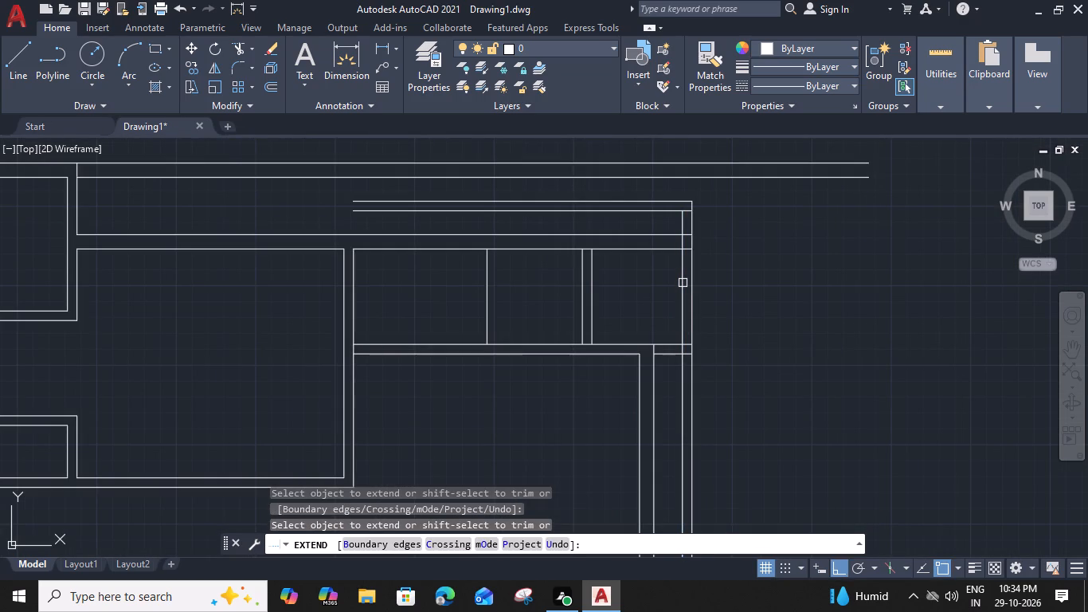
{"action": "left_click", "coordinate": [683, 282]}
Trim the line stubs inside the new right-hand wall at the strip's upper wall and at the top corner.
{"action": "scroll", "coordinate": [679, 226], "scroll_direction": "up", "scroll_amount": 2}
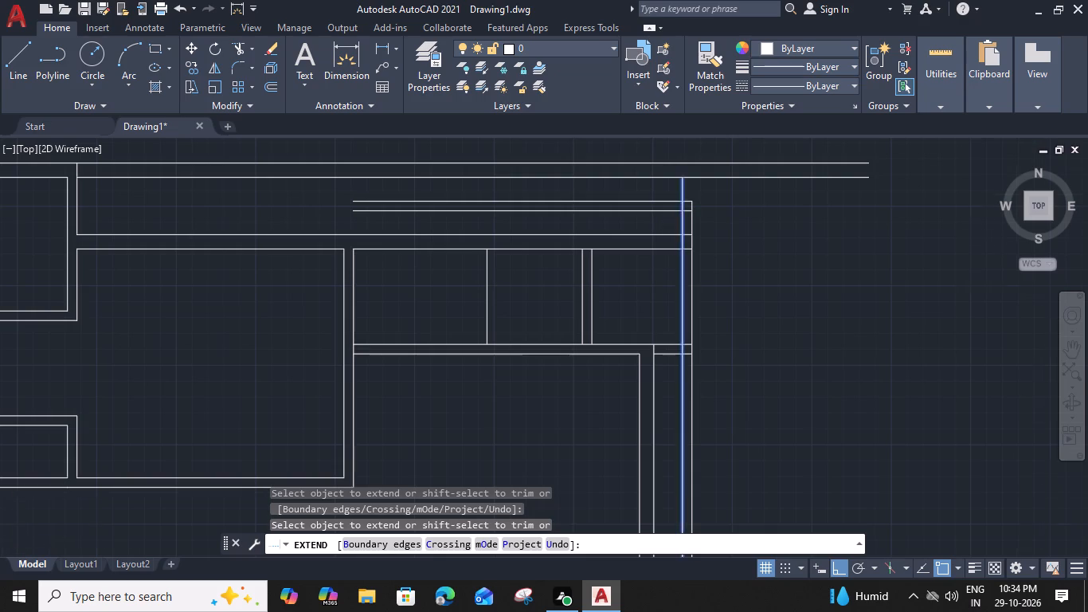
{"action": "left_click", "coordinate": [698, 249], "text": "shift"}
{"action": "left_click", "coordinate": [696, 282], "text": "shift"}
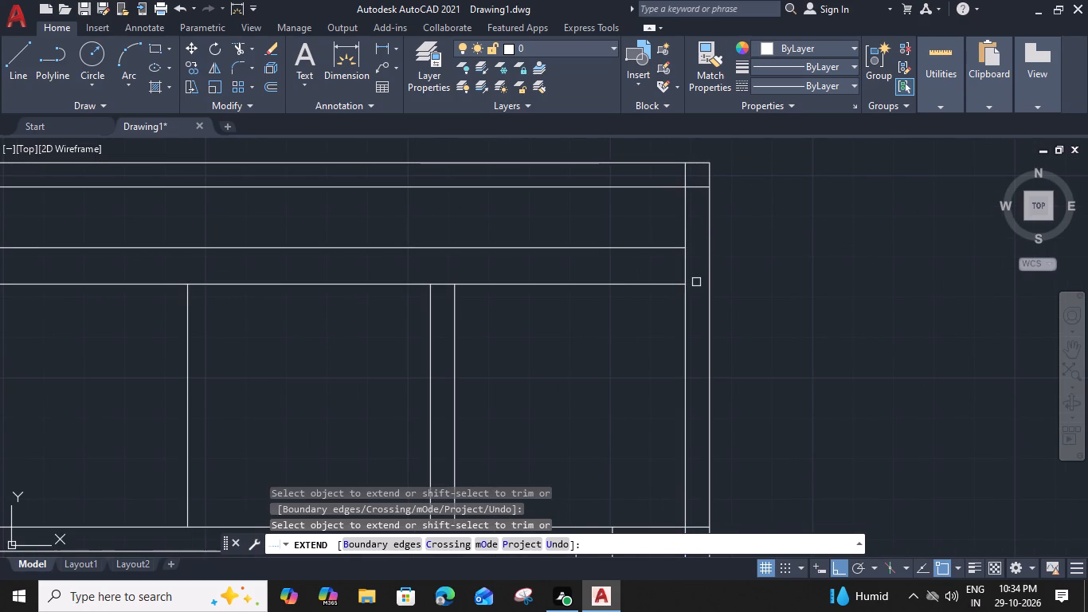
{"action": "scroll", "coordinate": [695, 279], "scroll_direction": "down", "scroll_amount": 2}
{"action": "scroll", "coordinate": [698, 243], "scroll_direction": "up", "scroll_amount": 2}
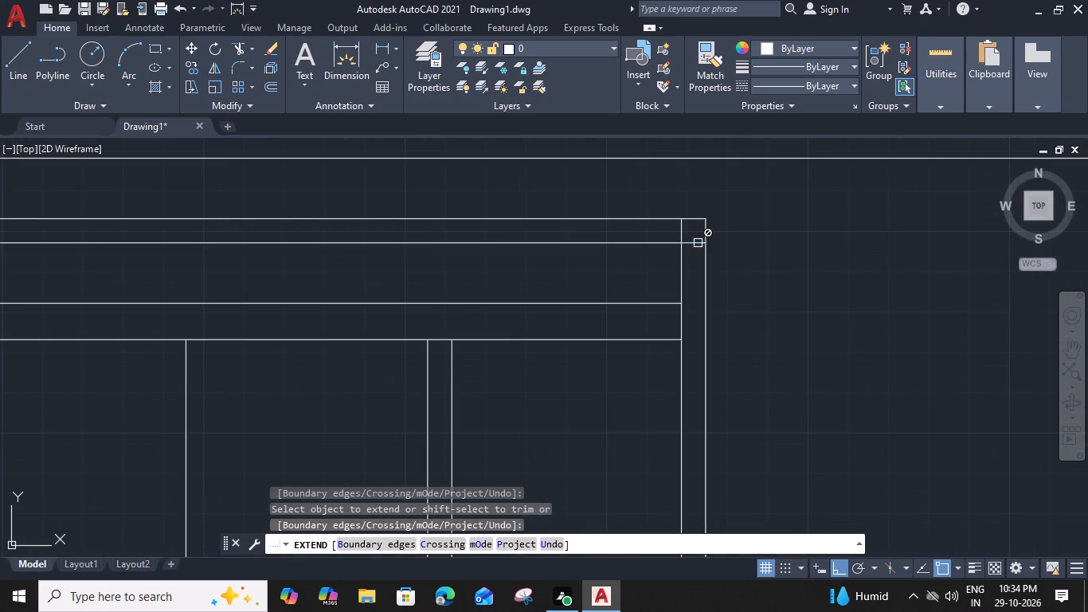
{"action": "left_click", "coordinate": [696, 243], "text": "shift"}
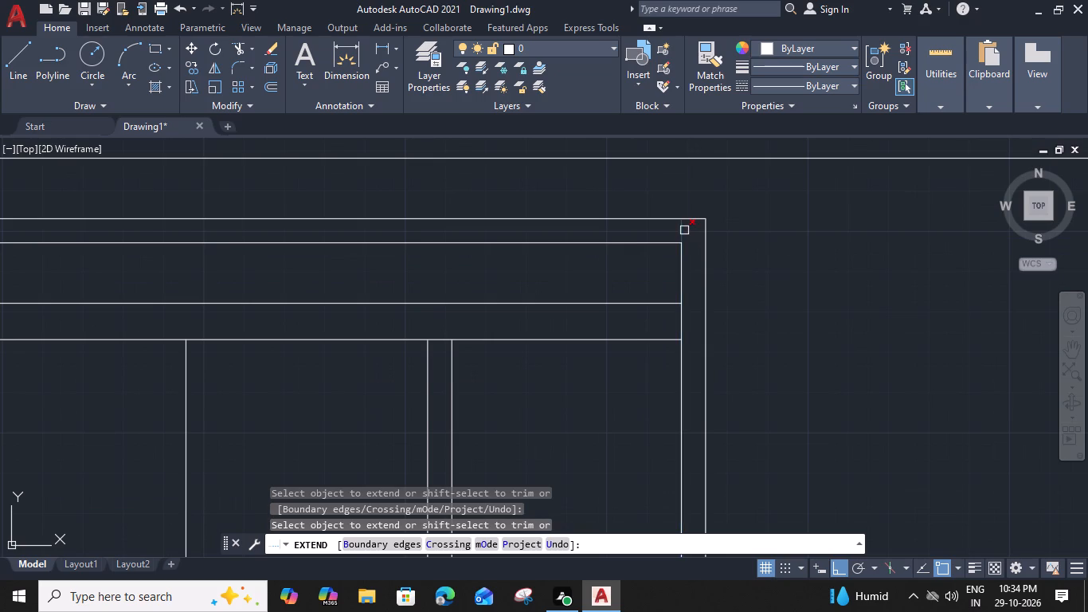
{"action": "left_click", "coordinate": [684, 230], "text": "shift"}
{"action": "scroll", "coordinate": [684, 232], "scroll_direction": "down", "scroll_amount": 2}
{"action": "key", "text": "Escape"}
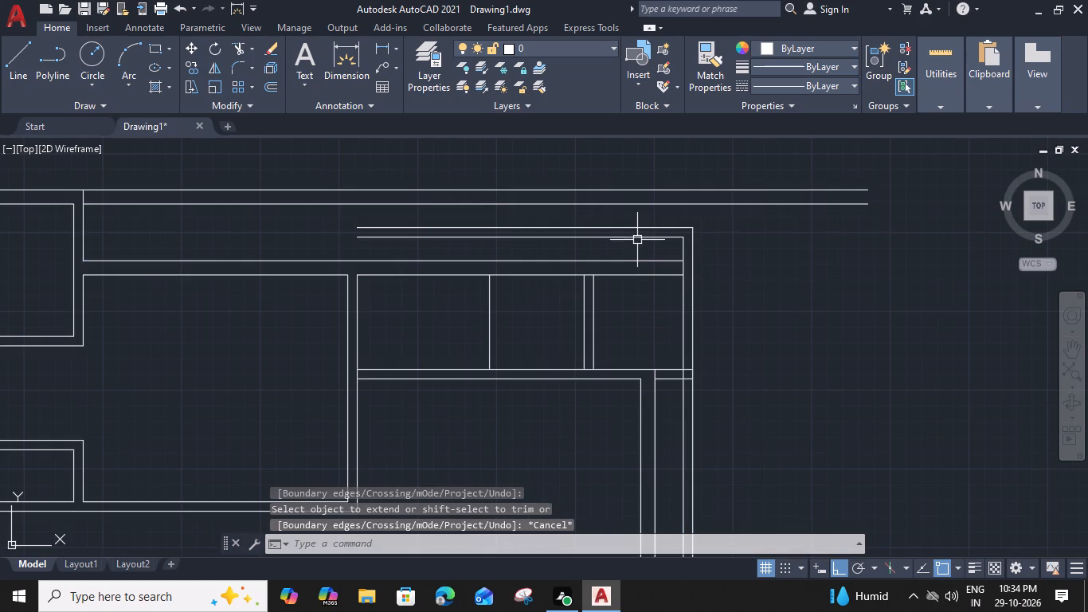
Extend both lines of the upper horizontal partition leftward to the inner face of the left-hand outer wall.
{"action": "middle_click_drag", "start_coordinate": [650, 315], "coordinate": [855, 359]}
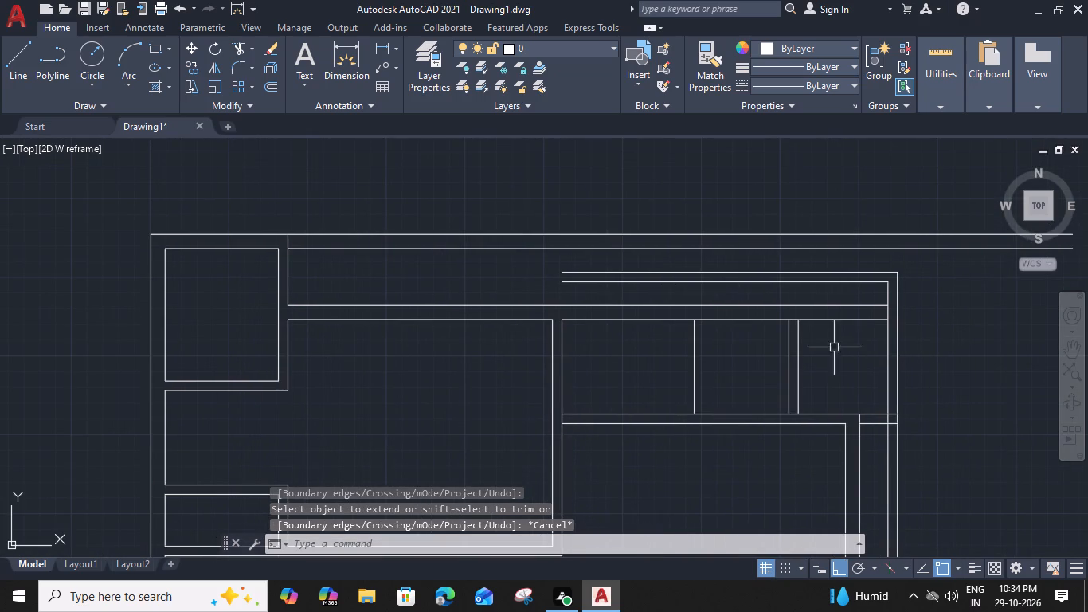
{"action": "type", "text": "ex"}
{"action": "key", "text": "space"}
{"action": "left_click", "coordinate": [739, 284]}
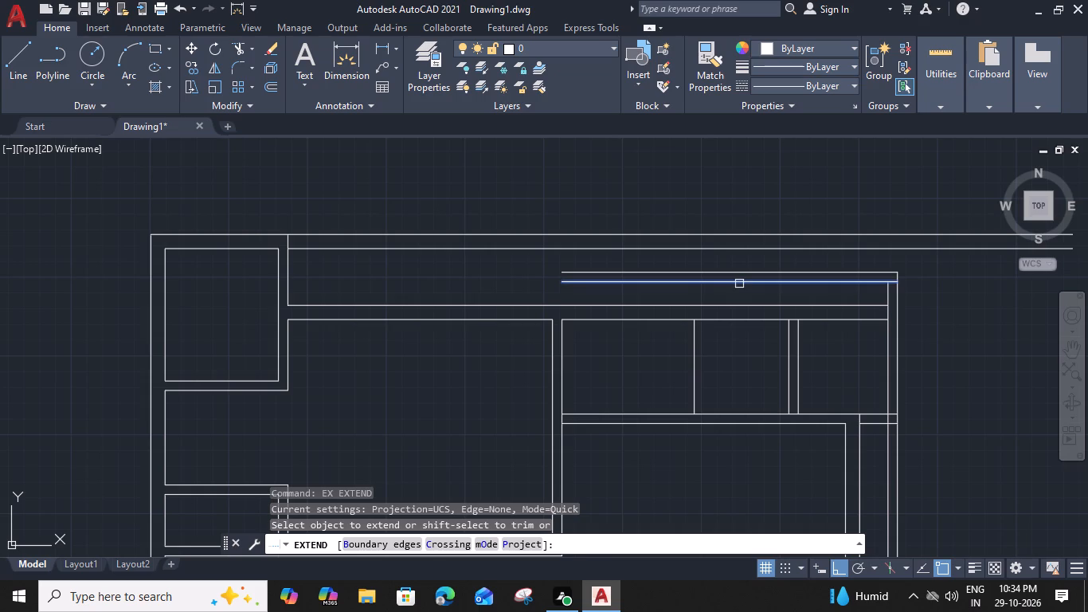
{"action": "left_click", "coordinate": [706, 284]}
{"action": "left_click", "coordinate": [704, 273]}
{"action": "middle_click_drag", "start_coordinate": [642, 294], "coordinate": [682, 287]}
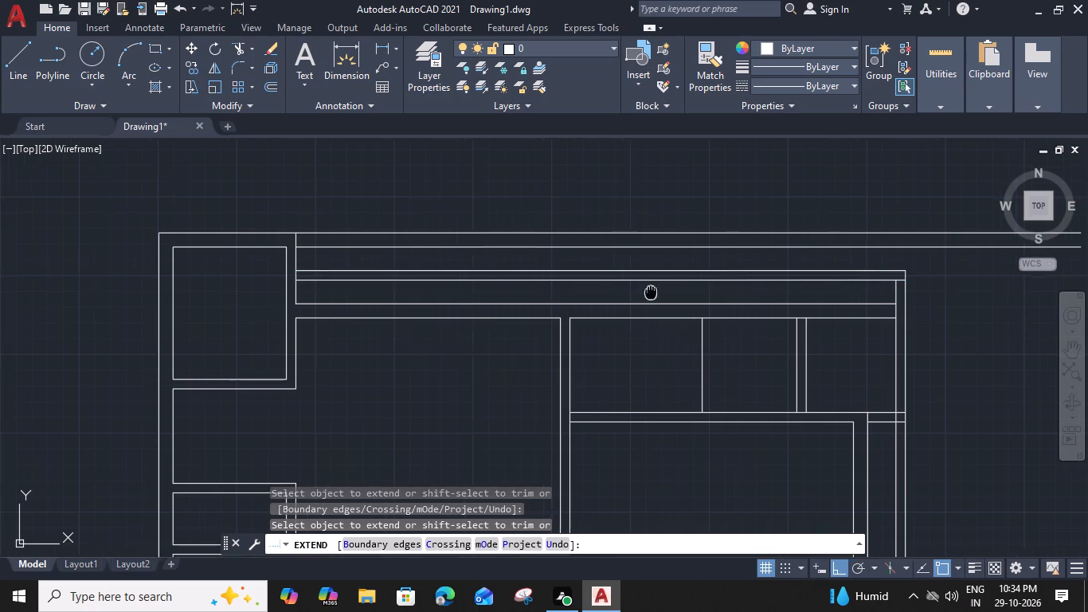
{"action": "middle_click_drag", "start_coordinate": [682, 287], "coordinate": [862, 282]}
{"action": "left_click", "coordinate": [686, 271]}
{"action": "left_click", "coordinate": [668, 261]}
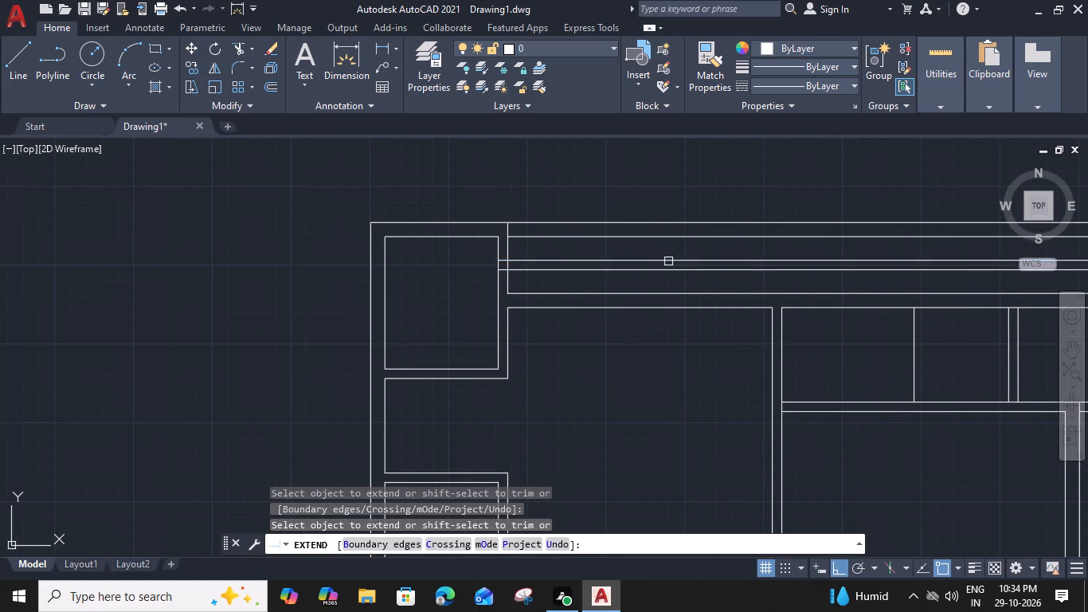
{"action": "left_click", "coordinate": [632, 271]}
{"action": "left_click", "coordinate": [628, 264]}
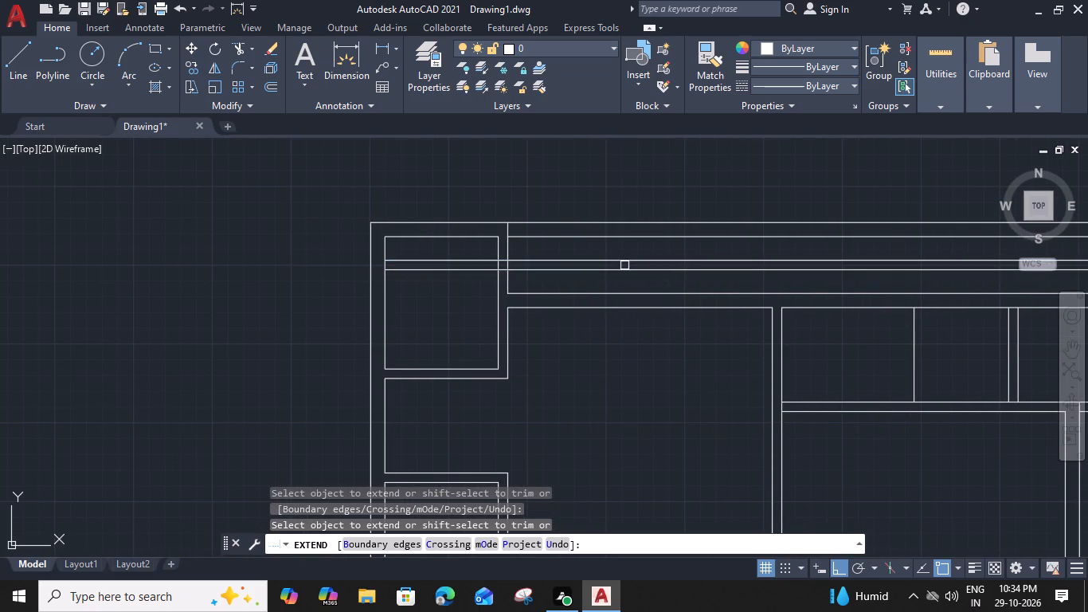
Extend the upper line of the upper horizontal partition leftward to the outer face of the left-hand outer wall.
{"action": "key", "text": "Escape"}
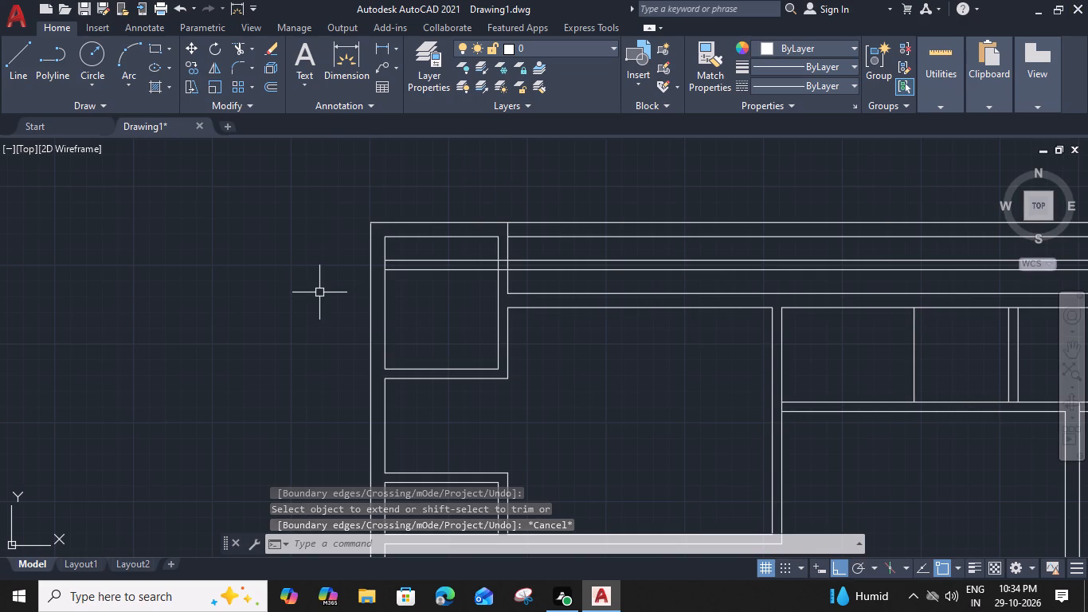
{"action": "middle_click_drag", "start_coordinate": [416, 278], "coordinate": [447, 263]}
{"action": "type", "text": "ex"}
{"action": "key", "text": "space"}
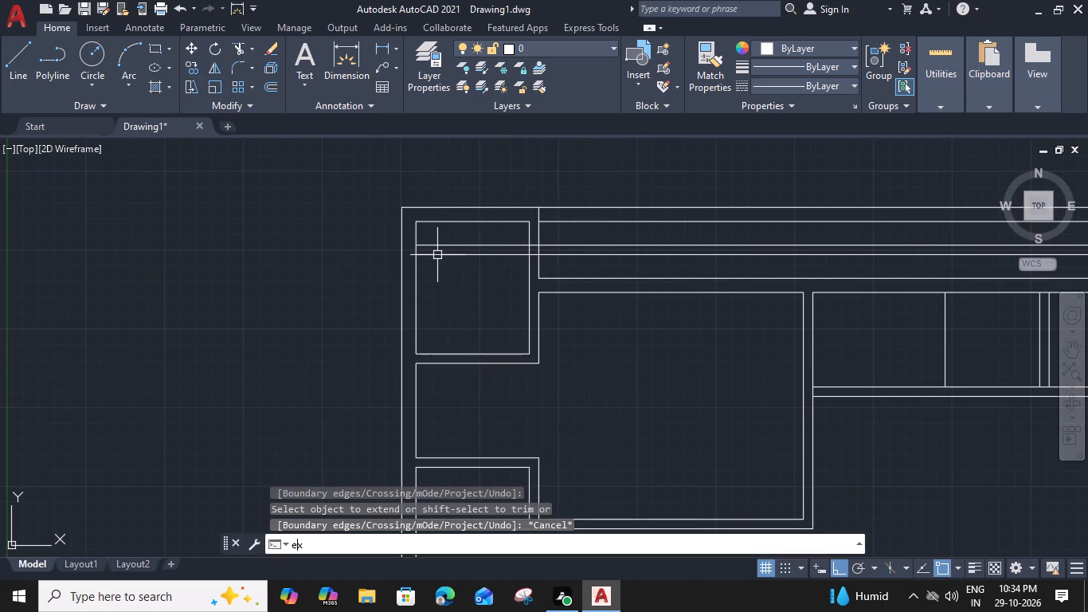
{"action": "left_click", "coordinate": [432, 244]}
{"action": "key", "text": "Escape"}
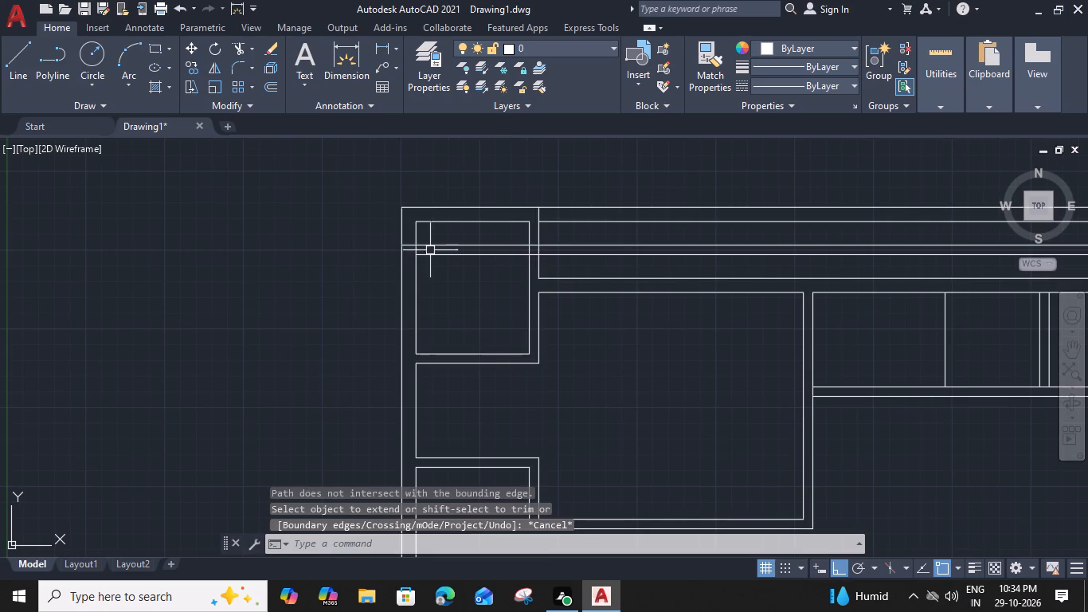
Offset that extended horizontal line 9" downward to form the inner face of the new top wall.
{"action": "left_click", "coordinate": [444, 245]}
{"action": "key", "text": "o"}
{"action": "key", "text": "space"}
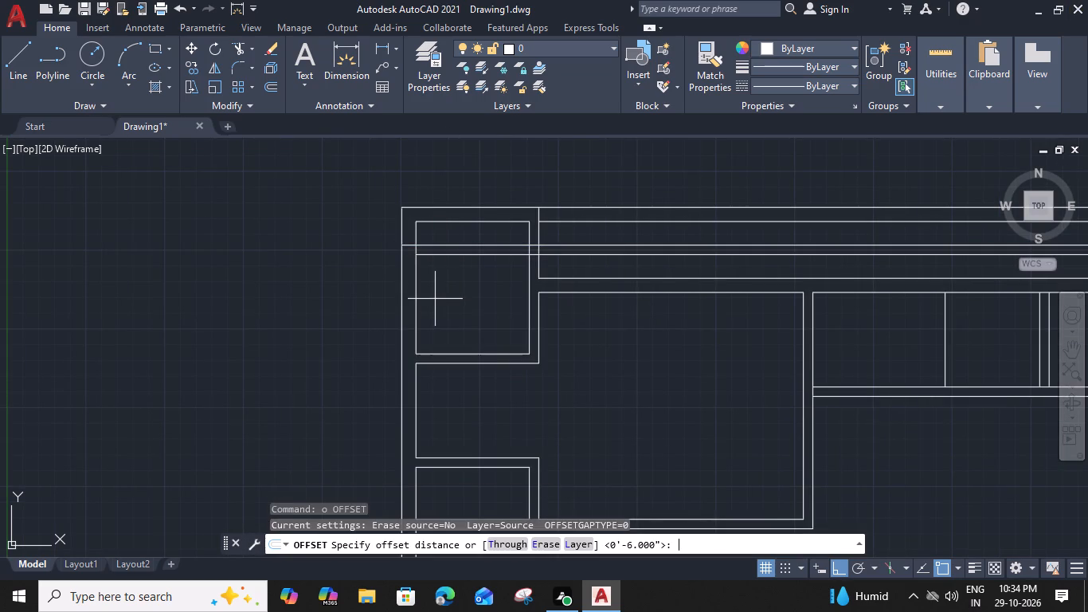
{"action": "key", "text": "9"}
{"action": "key", "text": "shift+quotedbl"}
{"action": "key", "text": "Return"}
{"action": "left_click", "coordinate": [436, 308]}
{"action": "key", "text": "Escape"}
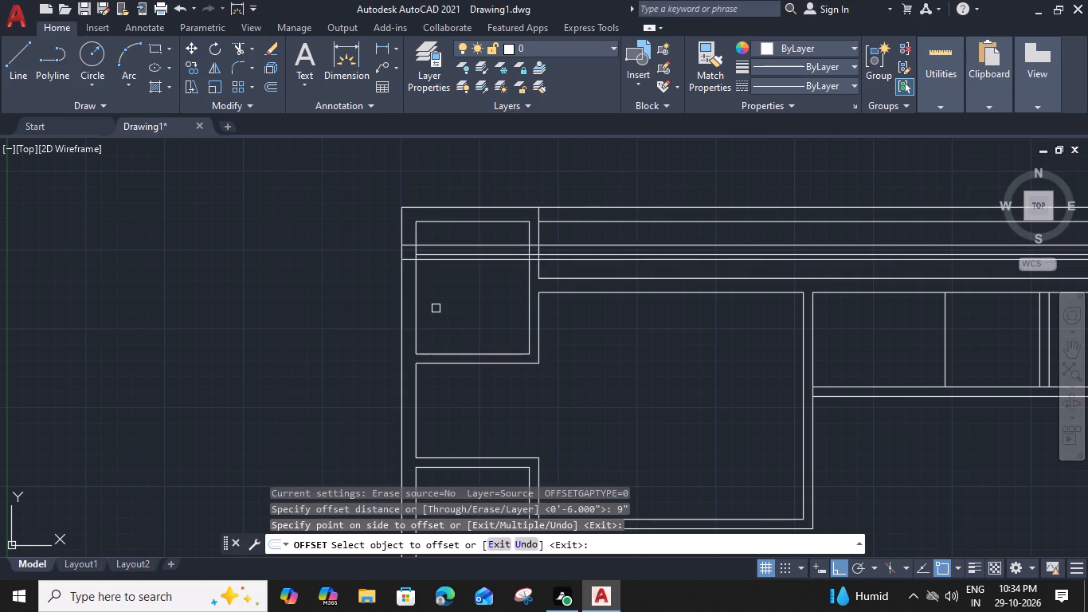
Trim the old 6" line inside the corner room and the line stubs where the new top wall meets the side walls.
{"action": "type", "text": "tr"}
{"action": "key", "text": "space"}
{"action": "scroll", "coordinate": [498, 267], "scroll_direction": "up", "scroll_amount": 1}
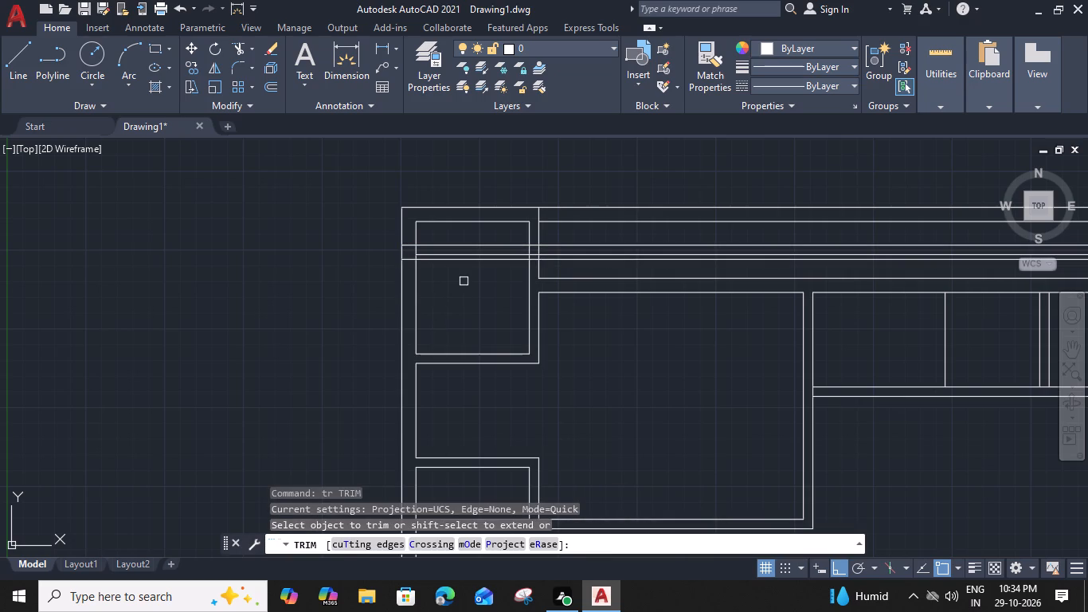
{"action": "scroll", "coordinate": [547, 263], "scroll_direction": "up", "scroll_amount": 1}
{"action": "left_click", "coordinate": [556, 253]}
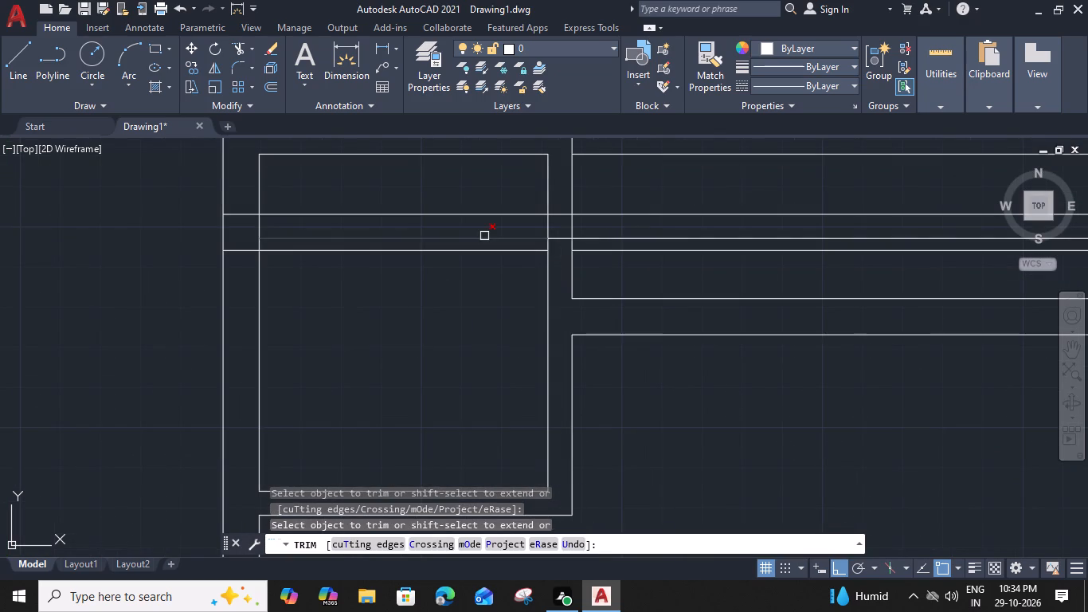
{"action": "left_click", "coordinate": [483, 235]}
{"action": "left_click", "coordinate": [245, 250]}
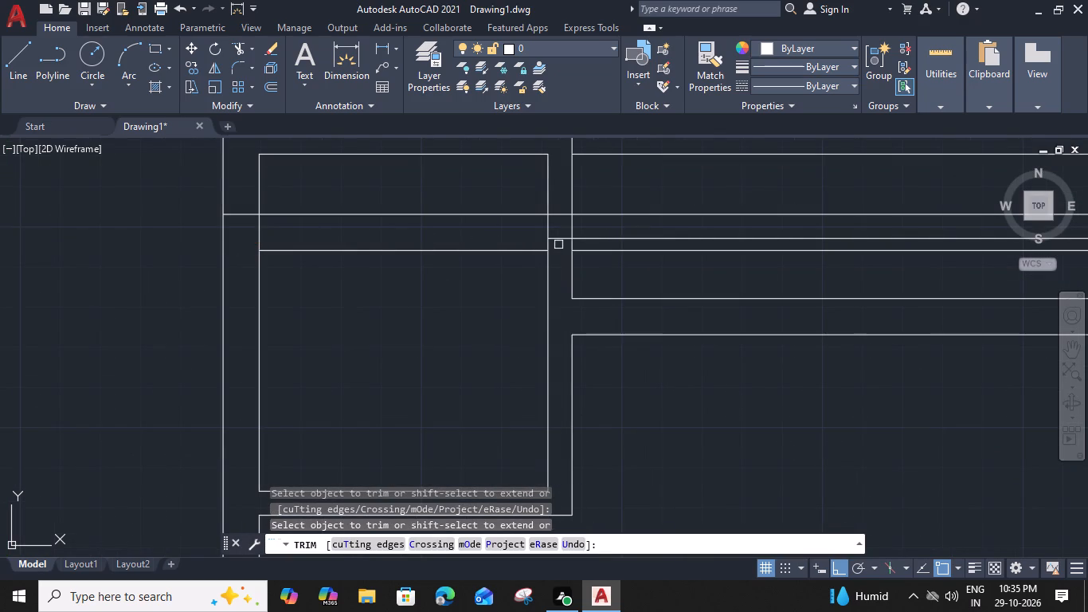
{"action": "left_click", "coordinate": [559, 237]}
{"action": "left_click", "coordinate": [558, 218]}
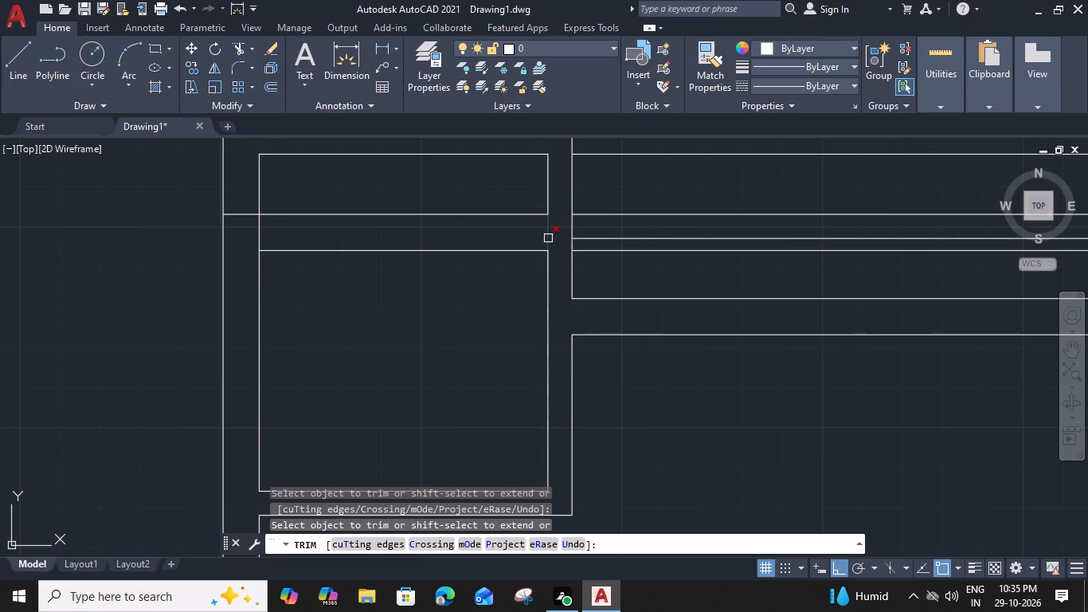
{"action": "left_click", "coordinate": [546, 238]}
{"action": "middle_click_drag", "start_coordinate": [566, 253], "coordinate": [489, 243]}
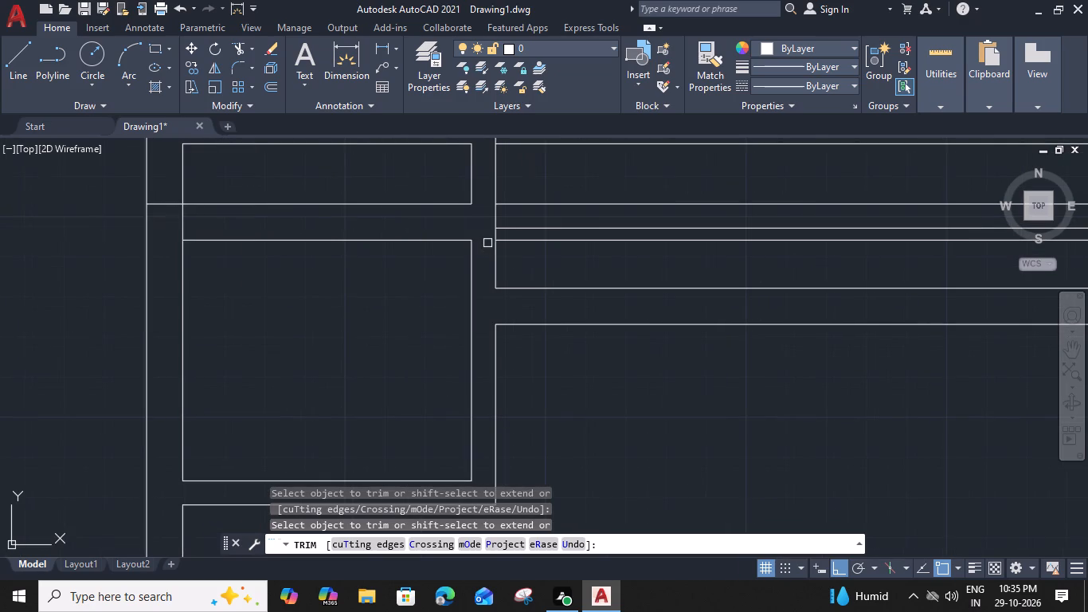
{"action": "scroll", "coordinate": [489, 246], "scroll_direction": "down", "scroll_amount": 2}
{"action": "middle_click_drag", "start_coordinate": [702, 261], "coordinate": [271, 273]}
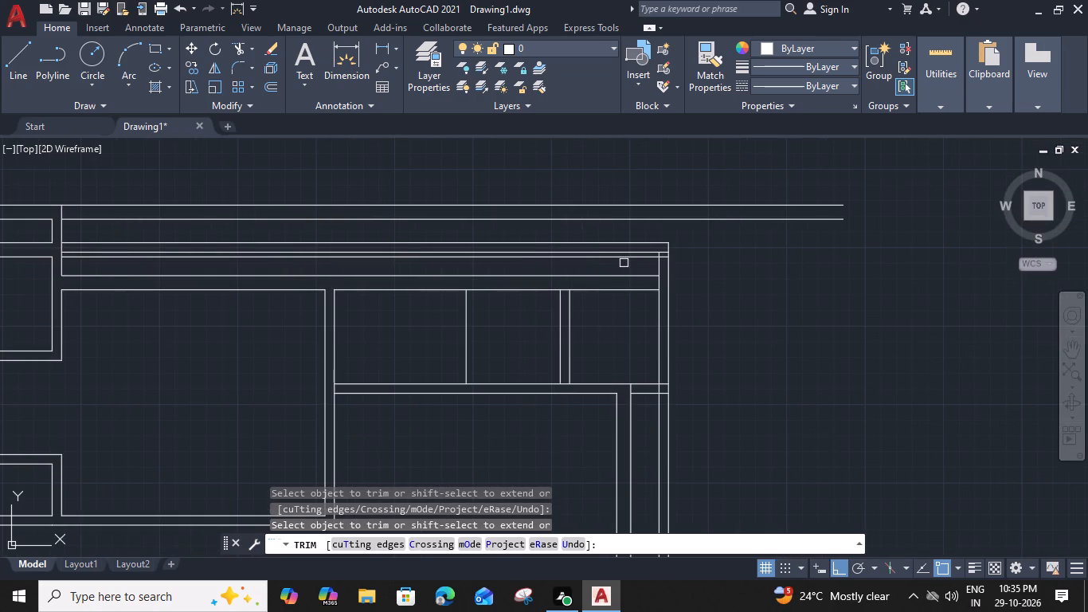
{"action": "middle_click_drag", "start_coordinate": [396, 265], "coordinate": [550, 273]}
{"action": "key", "text": "Escape"}
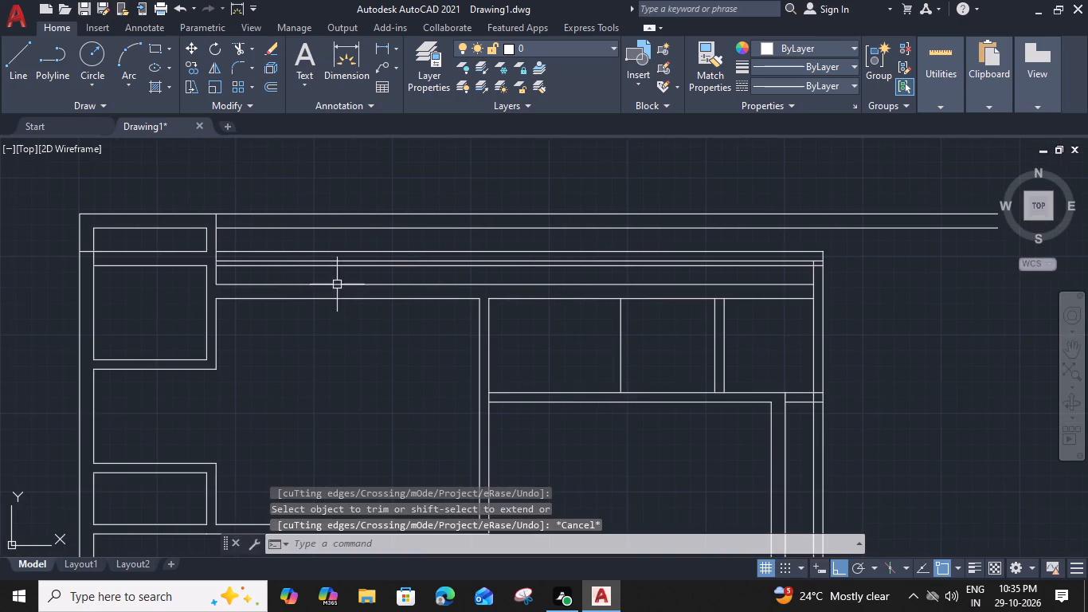
Trim the inner wall segment inside the new top wall and remove all old wall lines above its outer face.
{"action": "middle_click_drag", "start_coordinate": [337, 284], "coordinate": [706, 277]}
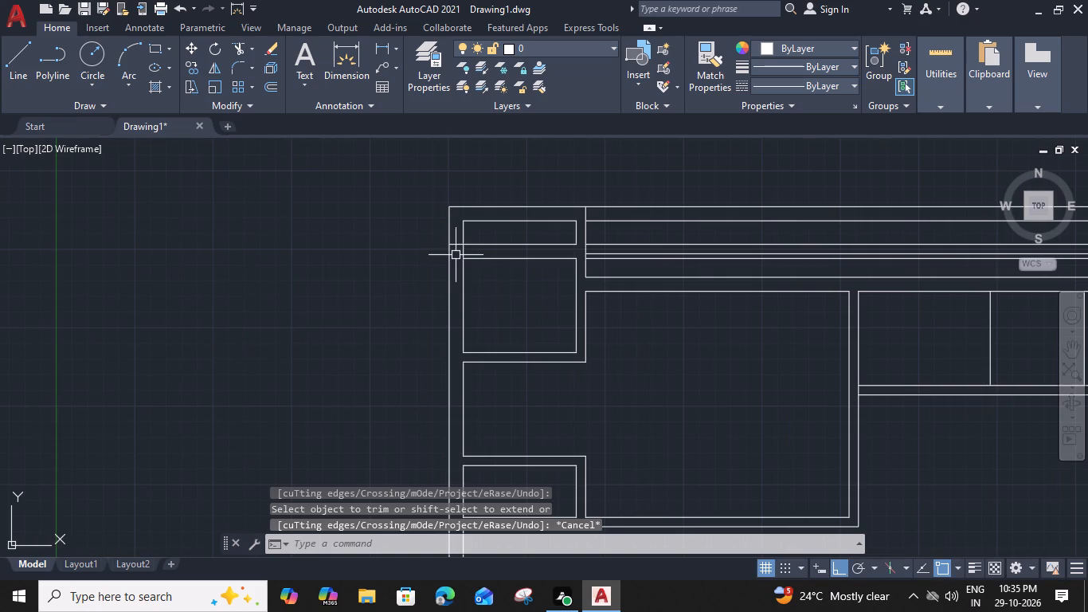
{"action": "type", "text": "tr"}
{"action": "key", "text": "space"}
{"action": "scroll", "coordinate": [456, 255], "scroll_direction": "up", "scroll_amount": 1}
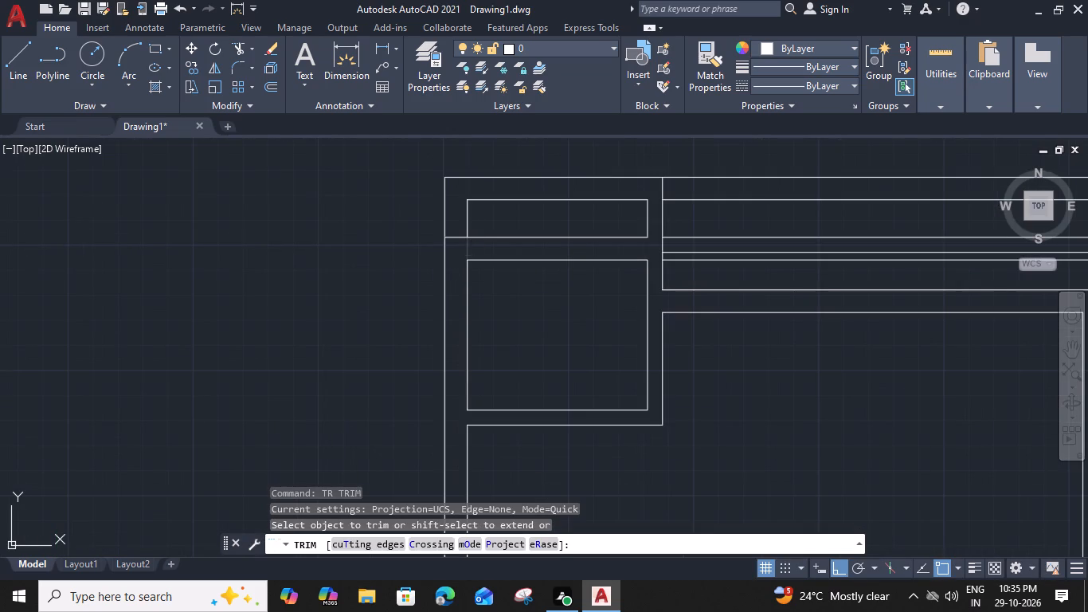
{"action": "left_click", "coordinate": [468, 251]}
{"action": "left_click", "coordinate": [409, 198]}
{"action": "left_click", "coordinate": [722, 211]}
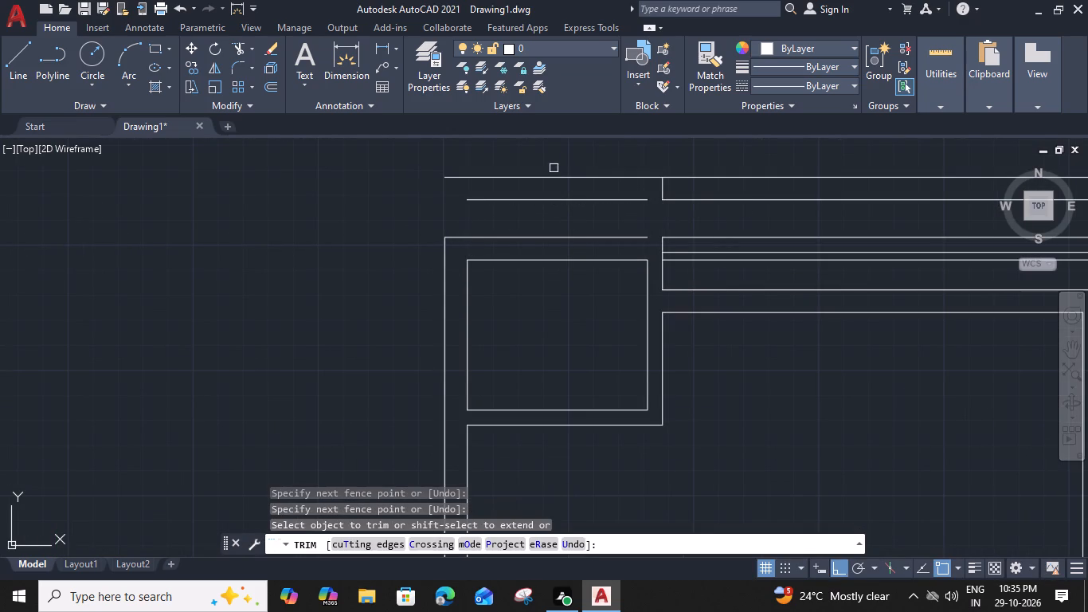
{"action": "left_click", "coordinate": [555, 161]}
{"action": "left_click", "coordinate": [537, 213]}
{"action": "middle_click_drag", "start_coordinate": [607, 208], "coordinate": [243, 219]}
{"action": "scroll", "coordinate": [390, 223], "scroll_direction": "down", "scroll_amount": 1}
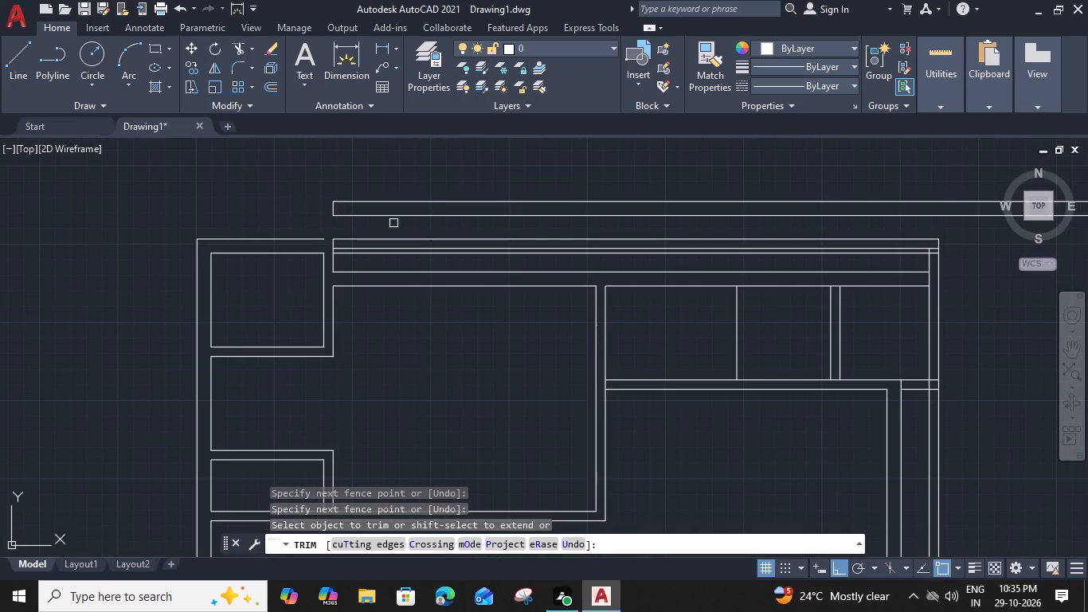
{"action": "left_click", "coordinate": [454, 226]}
{"action": "left_click", "coordinate": [479, 188]}
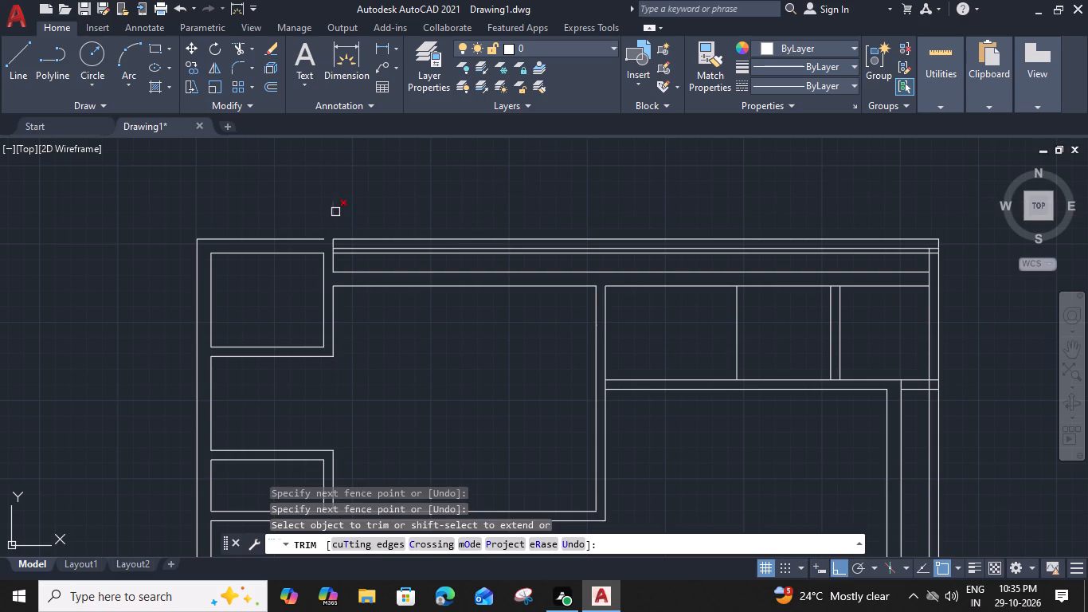
{"action": "left_click", "coordinate": [335, 212]}
{"action": "scroll", "coordinate": [340, 210], "scroll_direction": "down", "scroll_amount": 2}
{"action": "key", "text": "Escape"}
Extend the corner room's outer top line rightward across the gap to the upper strip's end line.
{"action": "middle_click_drag", "start_coordinate": [361, 279], "coordinate": [520, 282]}
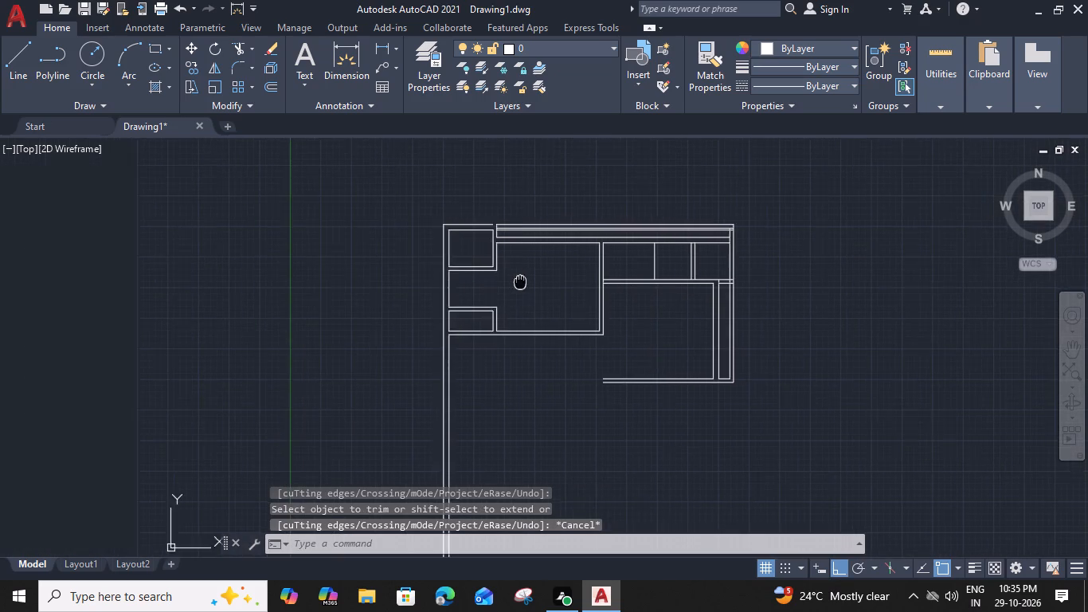
{"action": "scroll", "coordinate": [479, 233], "scroll_direction": "up", "scroll_amount": 2}
{"action": "type", "text": "ex"}
{"action": "key", "text": "space"}
{"action": "left_click", "coordinate": [491, 214]}
{"action": "key", "text": "Escape"}
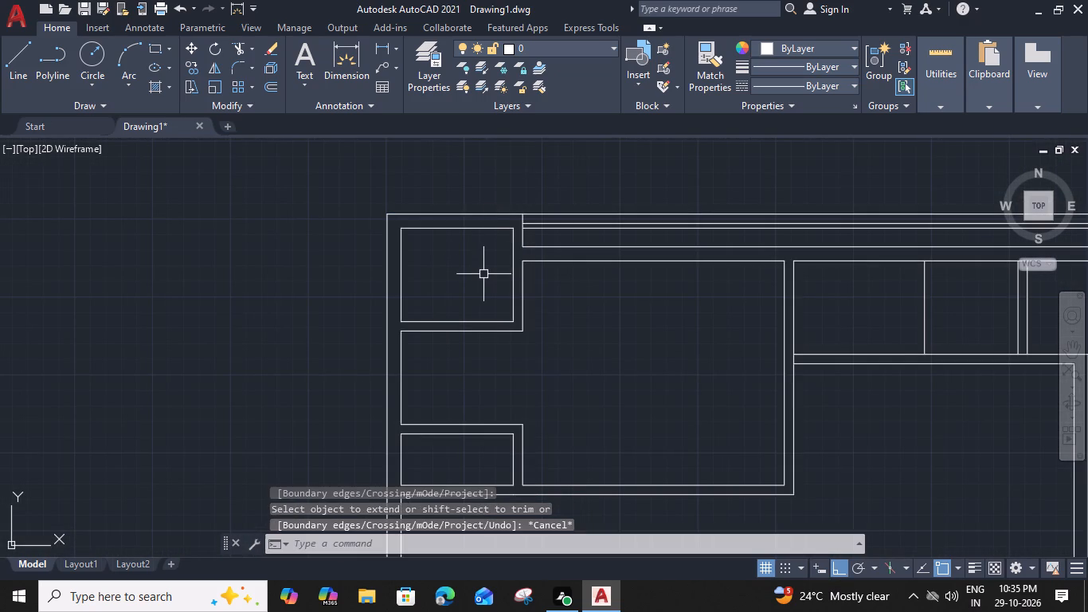
Delete the two horizontal partition lines closing the bottom of the top-left corner room.
{"action": "middle_click_drag", "start_coordinate": [486, 271], "coordinate": [508, 231]}
{"action": "left_click", "coordinate": [503, 234]}
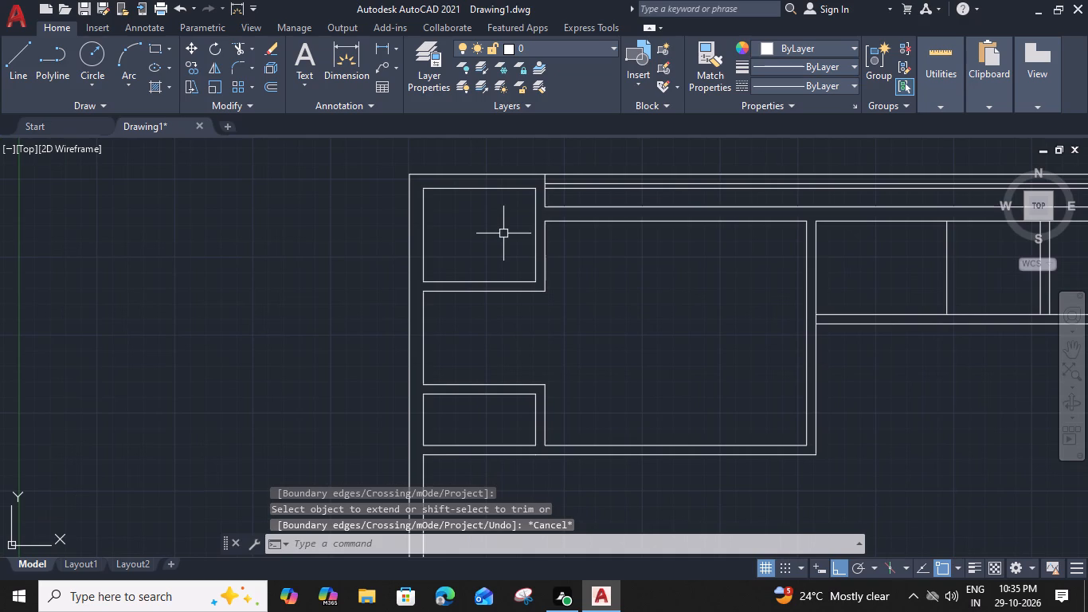
{"action": "left_click", "coordinate": [483, 310]}
{"action": "key", "text": "Delete"}
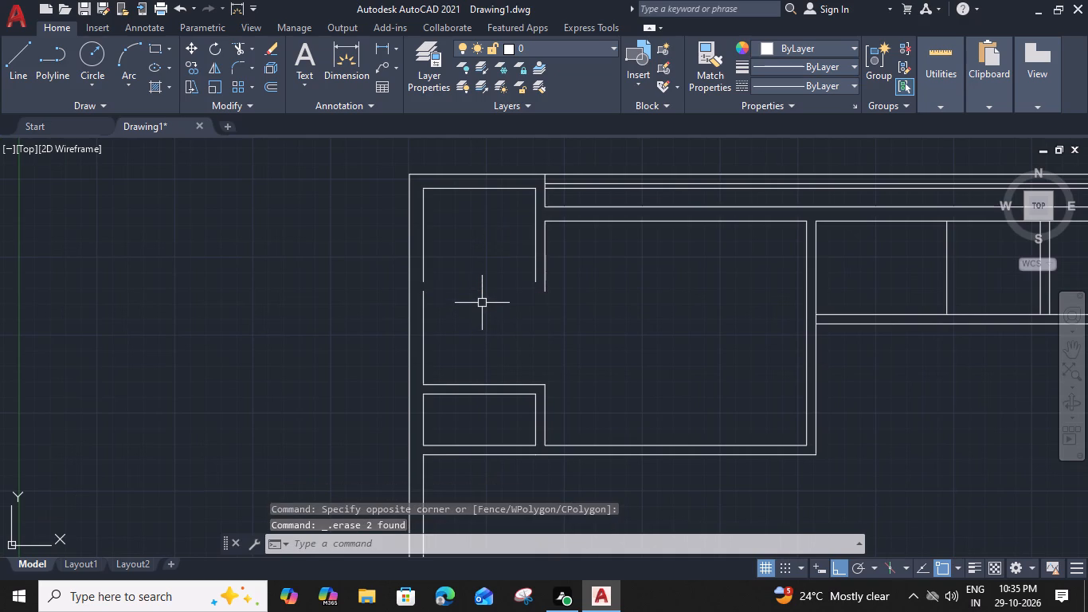
Offset the corner room's inner top line 7' downward to place its new lower partition.
{"action": "left_click", "coordinate": [478, 188]}
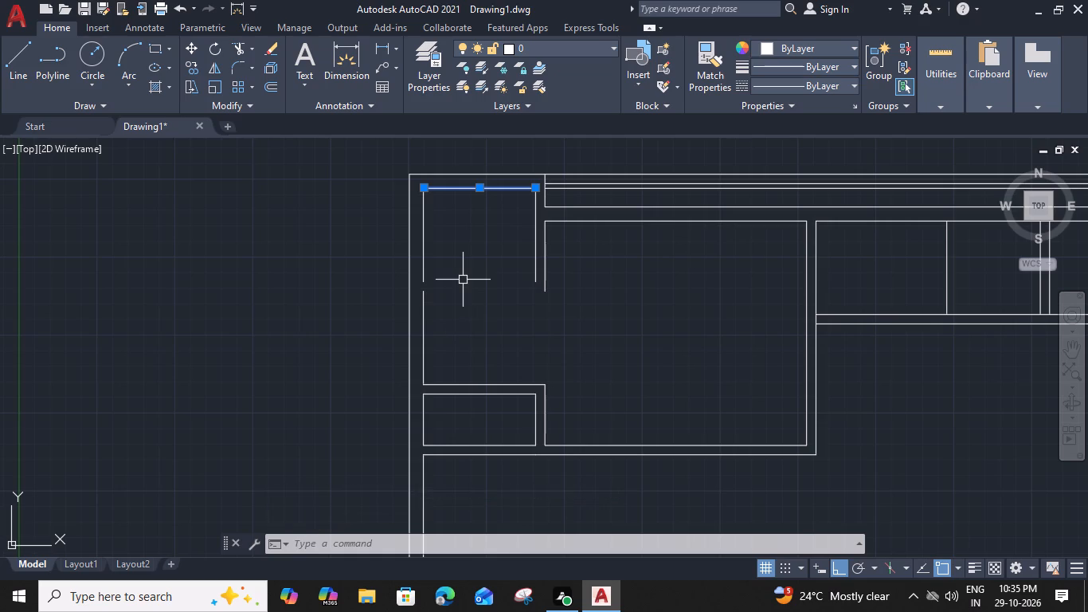
{"action": "key", "text": "o"}
{"action": "key", "text": "space"}
{"action": "type", "text": "7'"}
{"action": "key", "text": "space"}
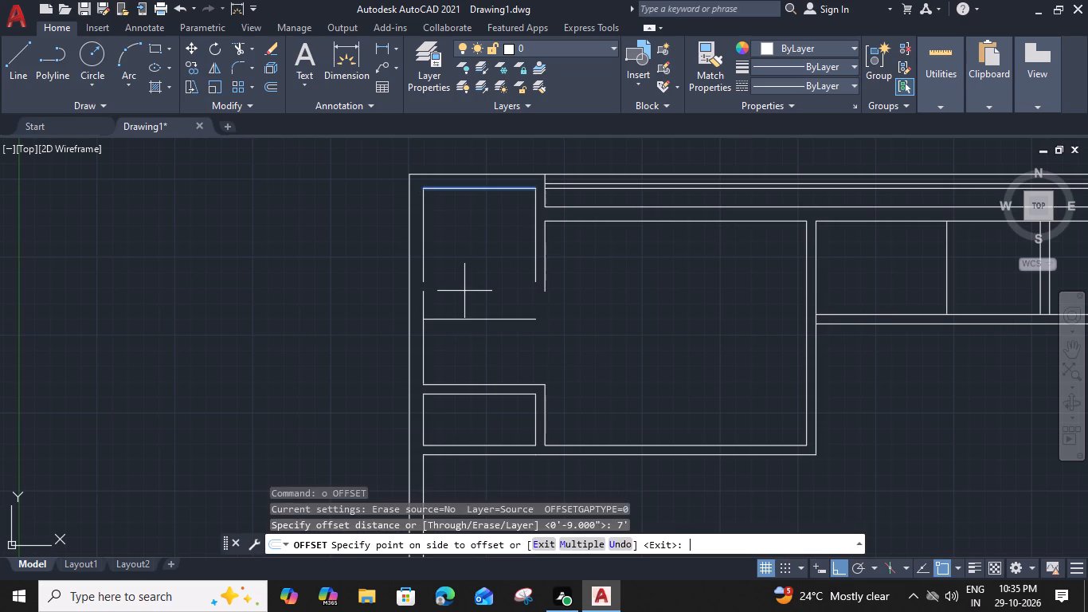
{"action": "left_click", "coordinate": [465, 321]}
{"action": "key", "text": "Escape"}
Offset the new lower partition line 6" downward to give the partition its thickness.
{"action": "left_click", "coordinate": [476, 319]}
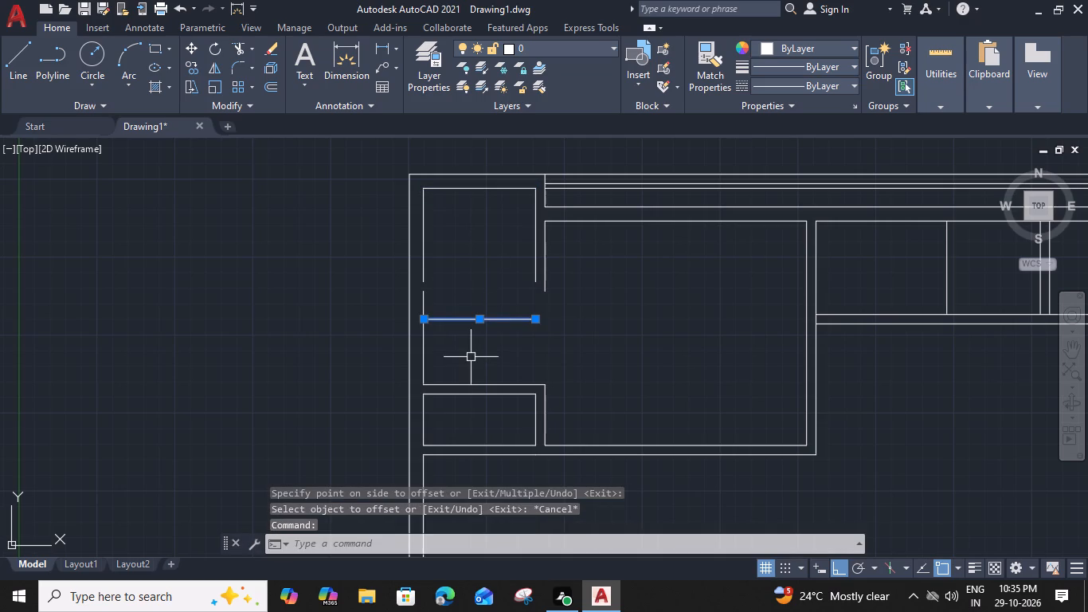
{"action": "key", "text": "o"}
{"action": "key", "text": "space"}
{"action": "type", "text": "6"}
{"action": "key", "text": "shift+quotedbl"}
{"action": "key", "text": "Return"}
{"action": "left_click", "coordinate": [467, 350]}
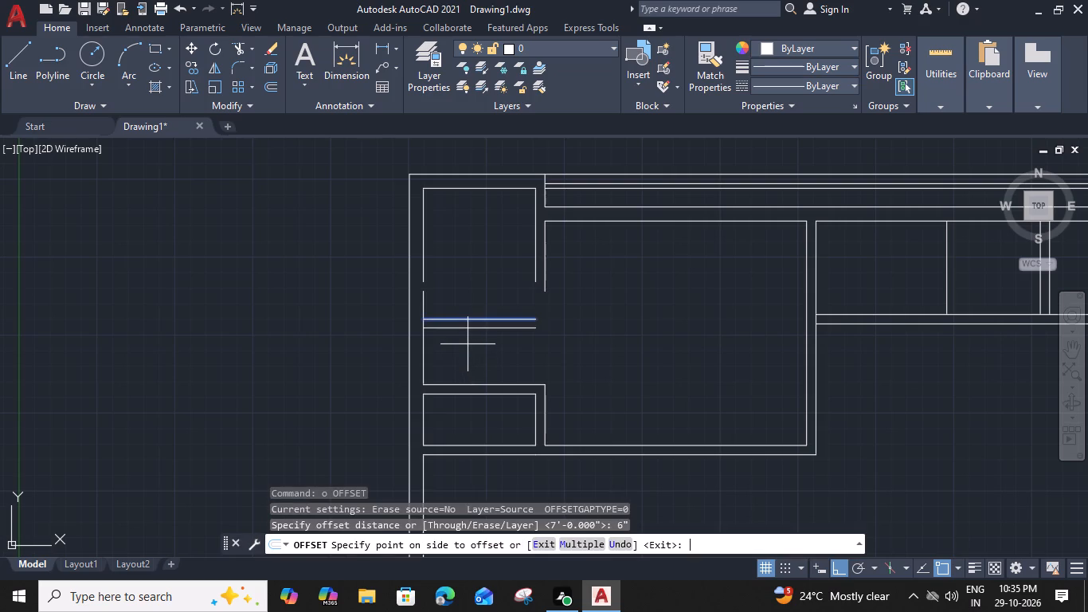
{"action": "key", "text": "Escape"}
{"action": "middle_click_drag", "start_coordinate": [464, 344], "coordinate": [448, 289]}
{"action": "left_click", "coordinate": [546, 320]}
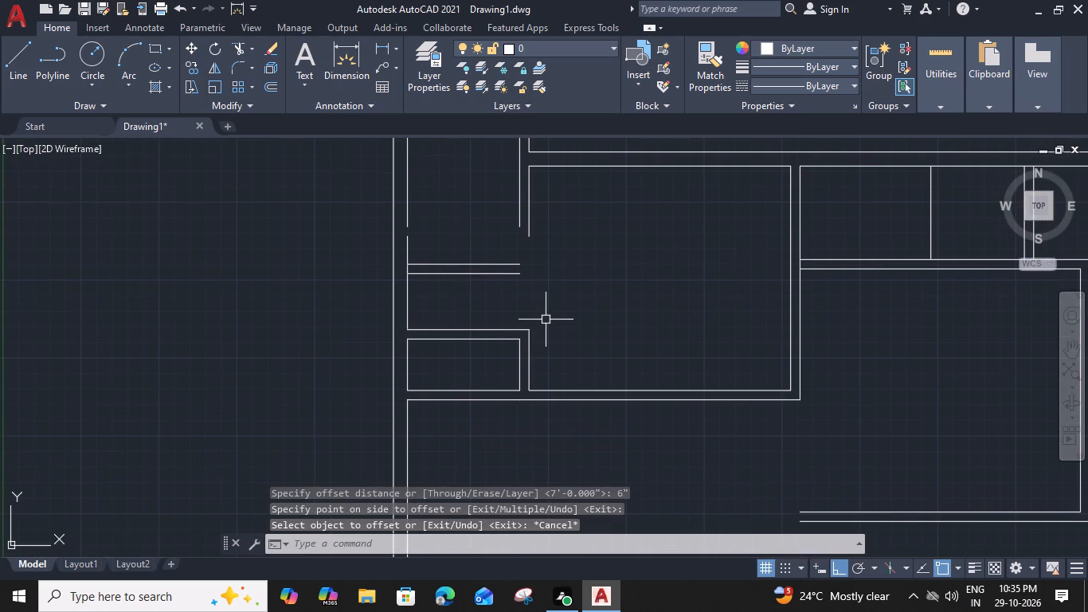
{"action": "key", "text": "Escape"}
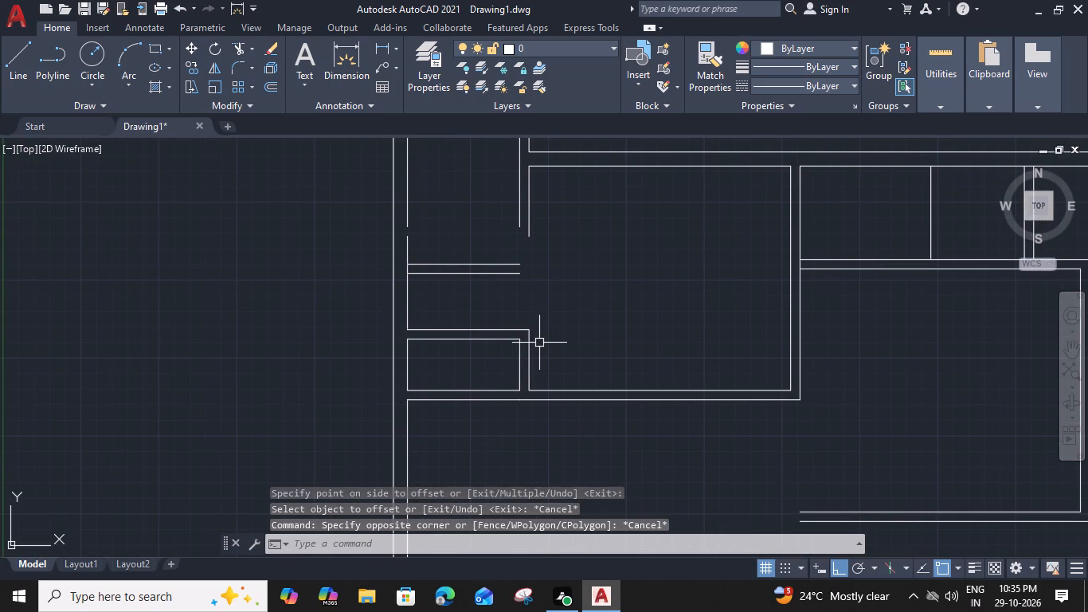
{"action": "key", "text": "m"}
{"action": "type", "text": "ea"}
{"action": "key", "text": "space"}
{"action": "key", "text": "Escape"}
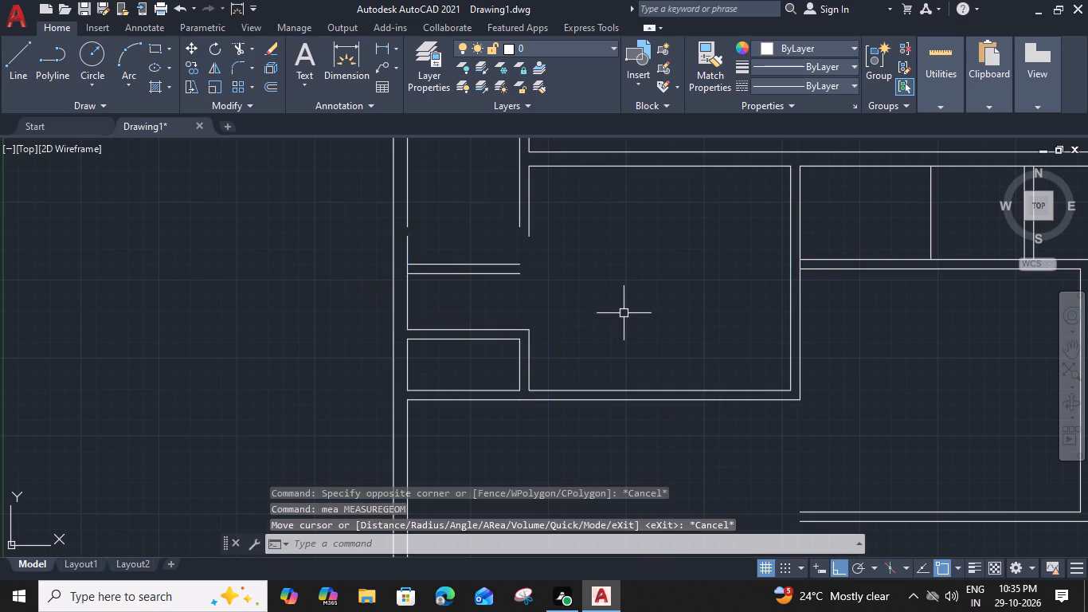
Extend and trim the corner room's inner left wall line to meet both lines of the new lower partition.
{"action": "scroll", "coordinate": [624, 312], "scroll_direction": "down", "scroll_amount": 1}
{"action": "middle_click_drag", "start_coordinate": [624, 312], "coordinate": [554, 319]}
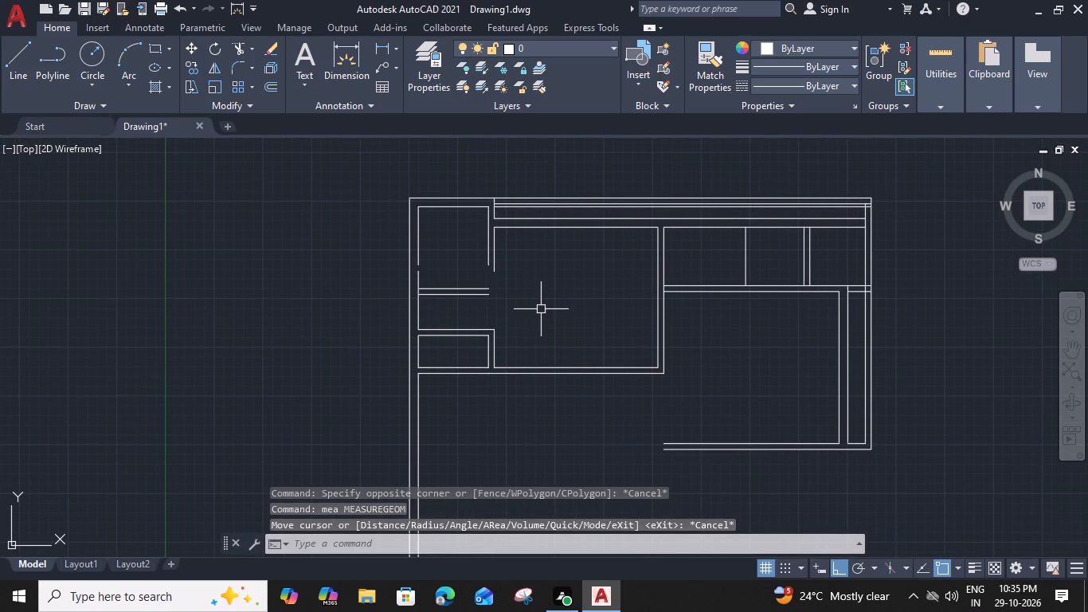
{"action": "key", "text": "e"}
{"action": "type", "text": "x"}
{"action": "key", "text": "space"}
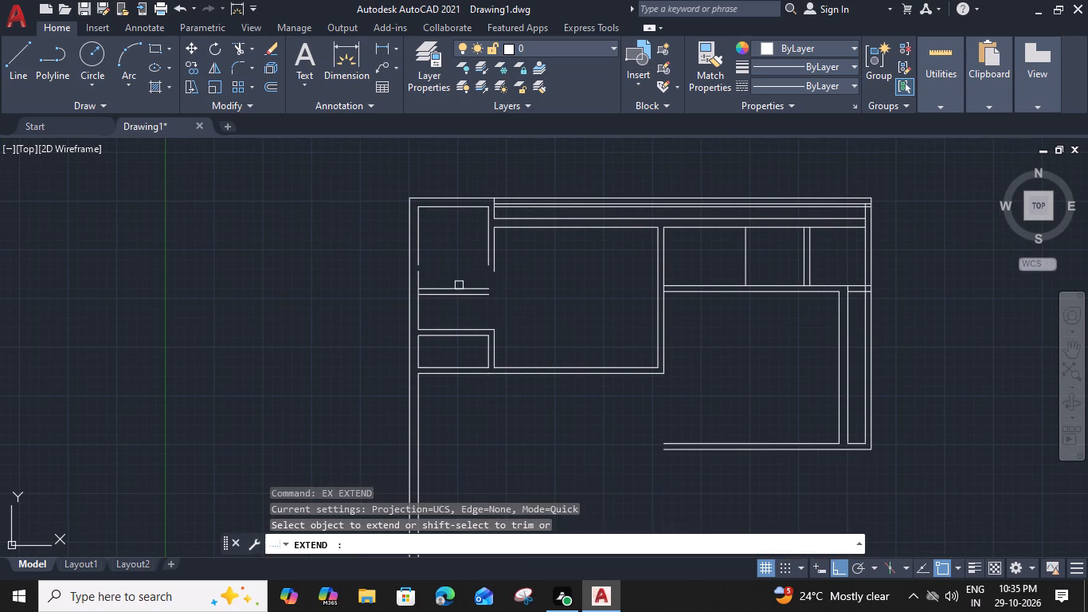
{"action": "scroll", "coordinate": [430, 280], "scroll_direction": "up", "scroll_amount": 1}
{"action": "left_click", "coordinate": [413, 277], "text": "shift"}
{"action": "scroll", "coordinate": [408, 291], "scroll_direction": "up", "scroll_amount": 2, "text": "shift"}
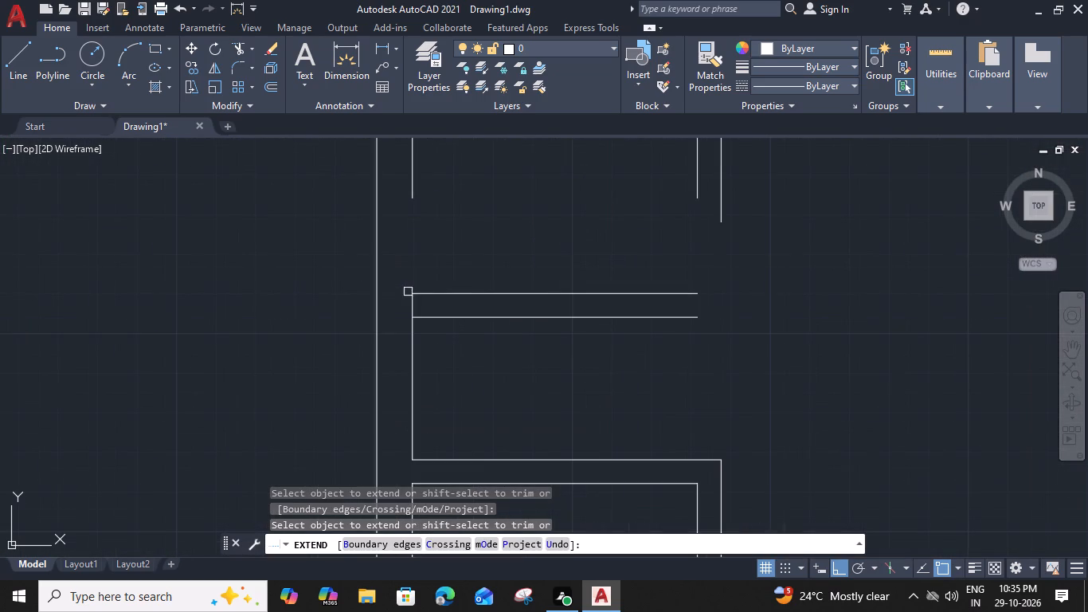
{"action": "left_click", "coordinate": [412, 304], "text": "shift"}
{"action": "left_click", "coordinate": [410, 183]}
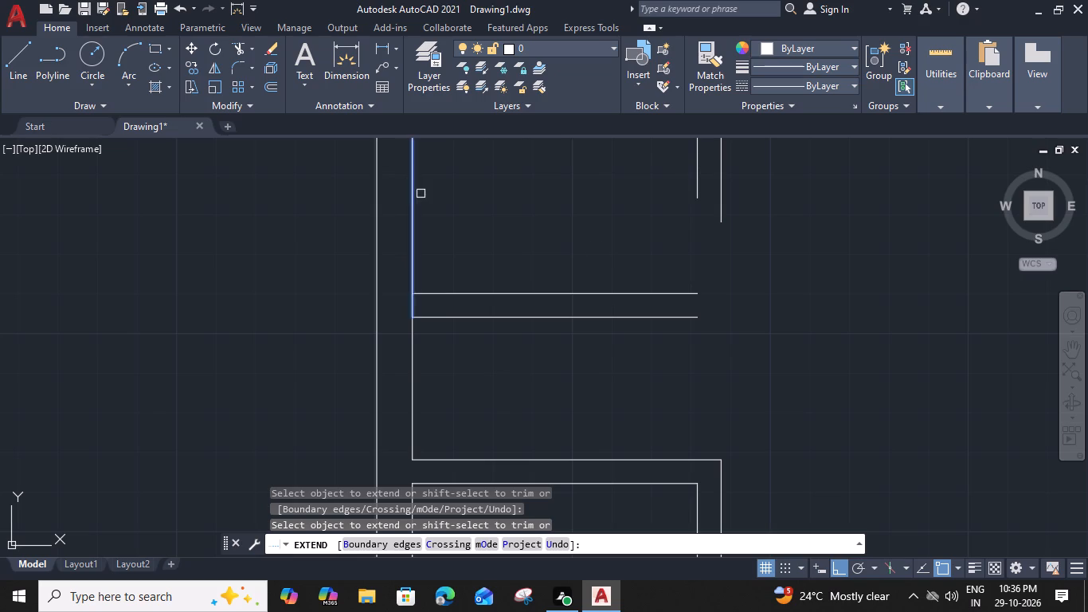
Close the corner room's lower right corner by extending its right wall lines and lower partition line, trimming the outer line below the partition.
{"action": "middle_click_drag", "start_coordinate": [612, 253], "coordinate": [464, 253]}
{"action": "left_click", "coordinate": [552, 178]}
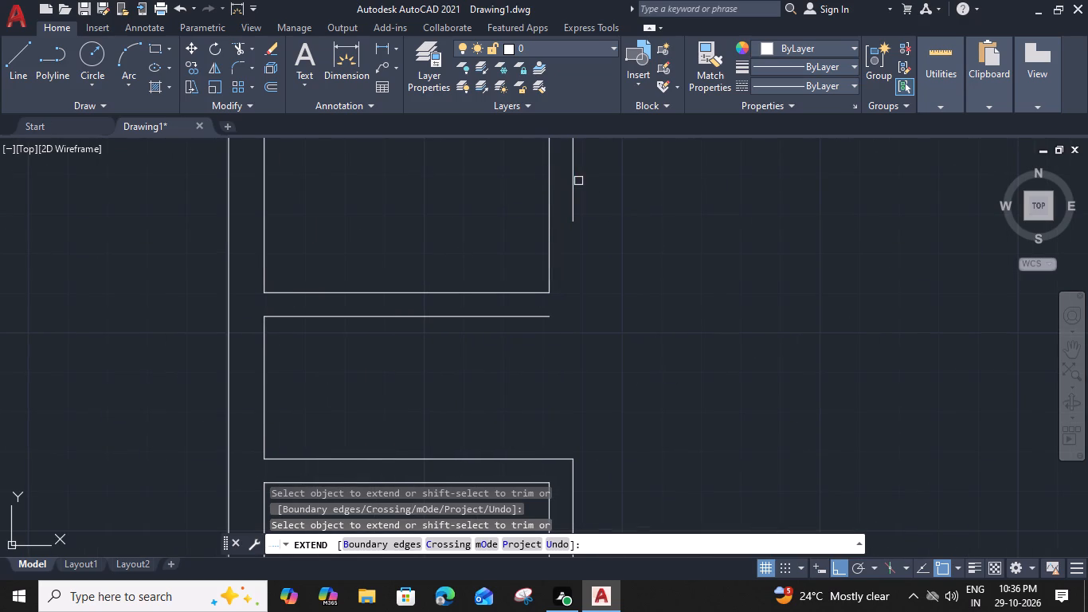
{"action": "left_click", "coordinate": [573, 194]}
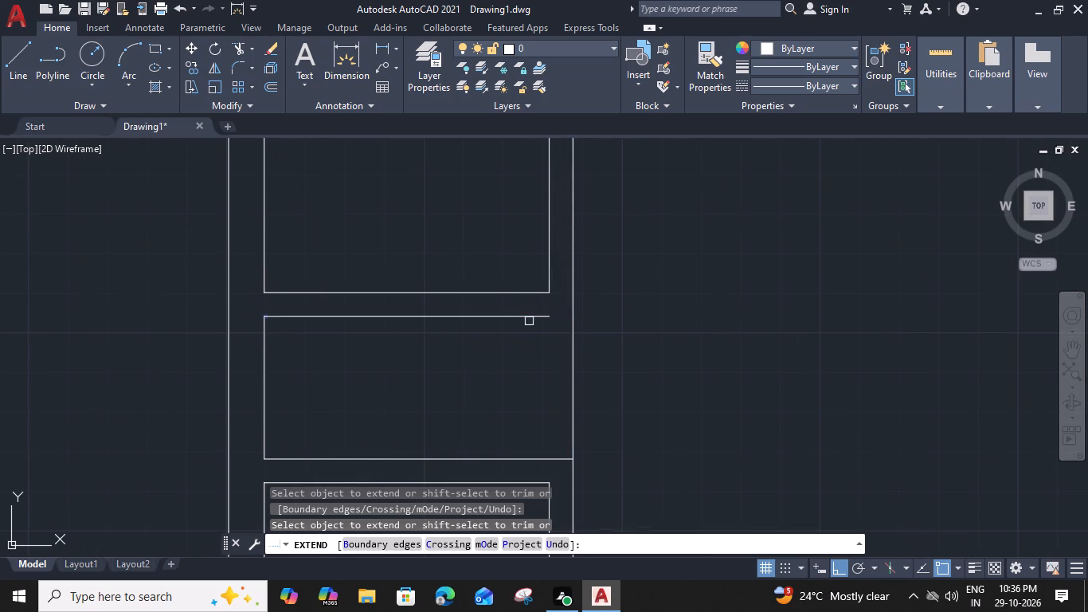
{"action": "left_click", "coordinate": [531, 316]}
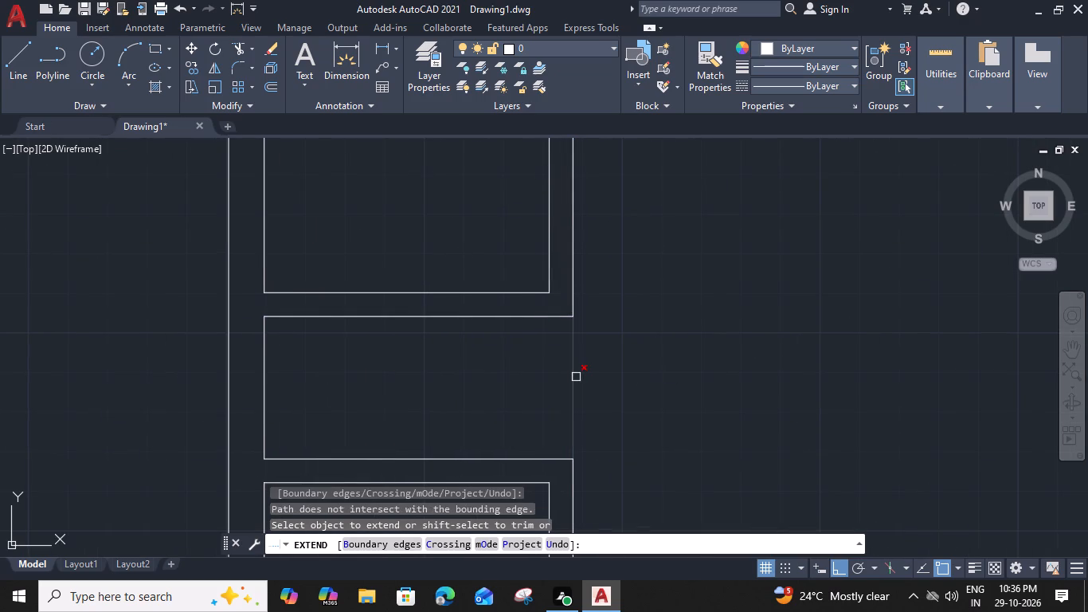
{"action": "left_click", "coordinate": [576, 377], "text": "shift"}
{"action": "scroll", "coordinate": [573, 378], "scroll_direction": "down", "scroll_amount": 2}
{"action": "middle_click_drag", "start_coordinate": [512, 372], "coordinate": [382, 321]}
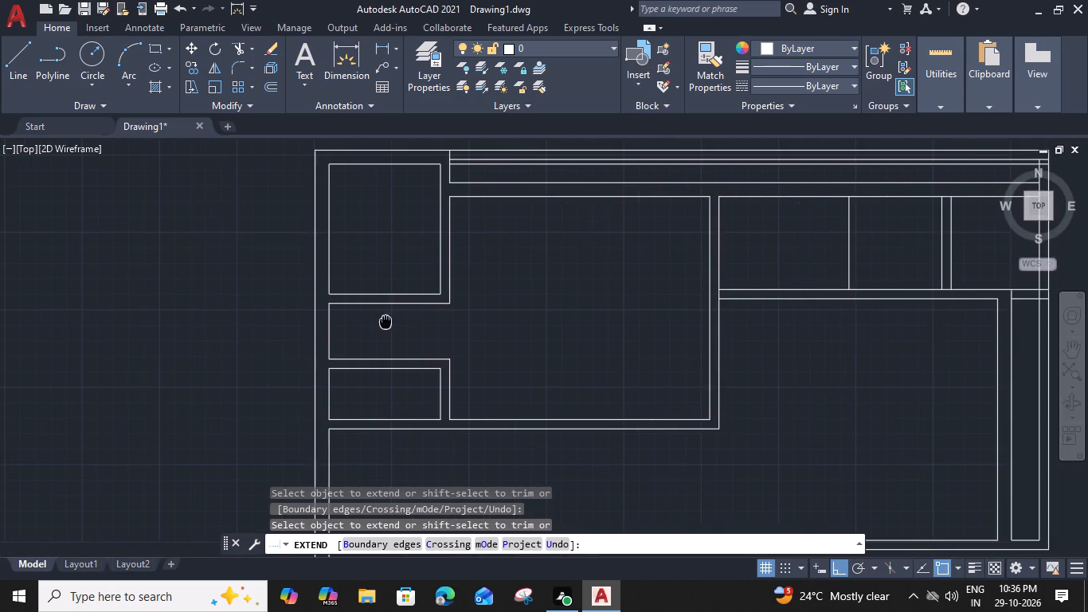
{"action": "middle_click_drag", "start_coordinate": [382, 321], "coordinate": [373, 324]}
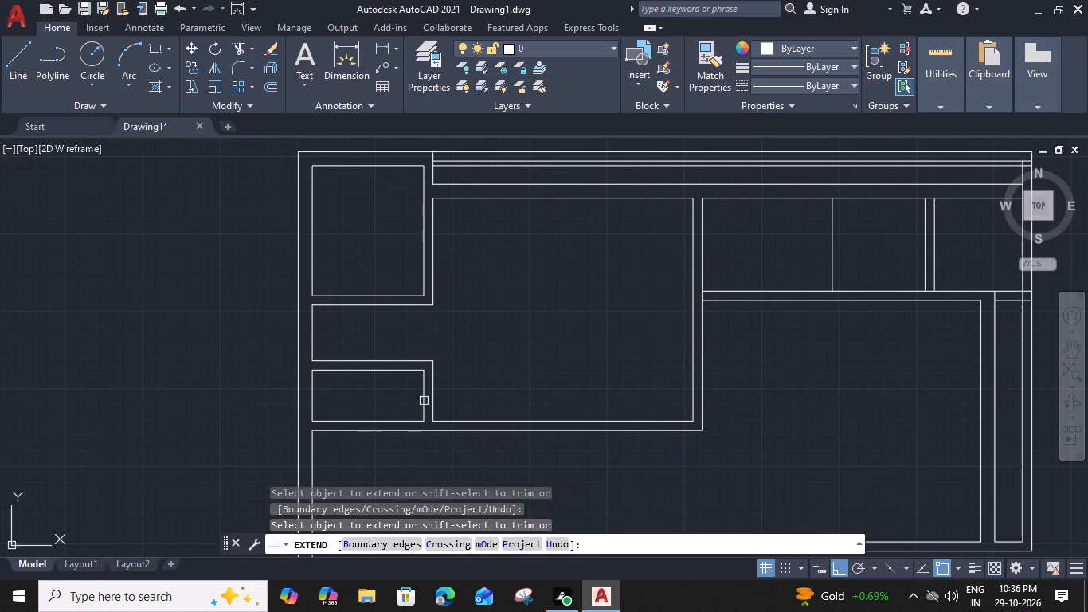
{"action": "key", "text": "Escape"}
Delete the two horizontal partition lines on top of the small room below the corner room.
{"action": "middle_click_drag", "start_coordinate": [566, 386], "coordinate": [477, 384]}
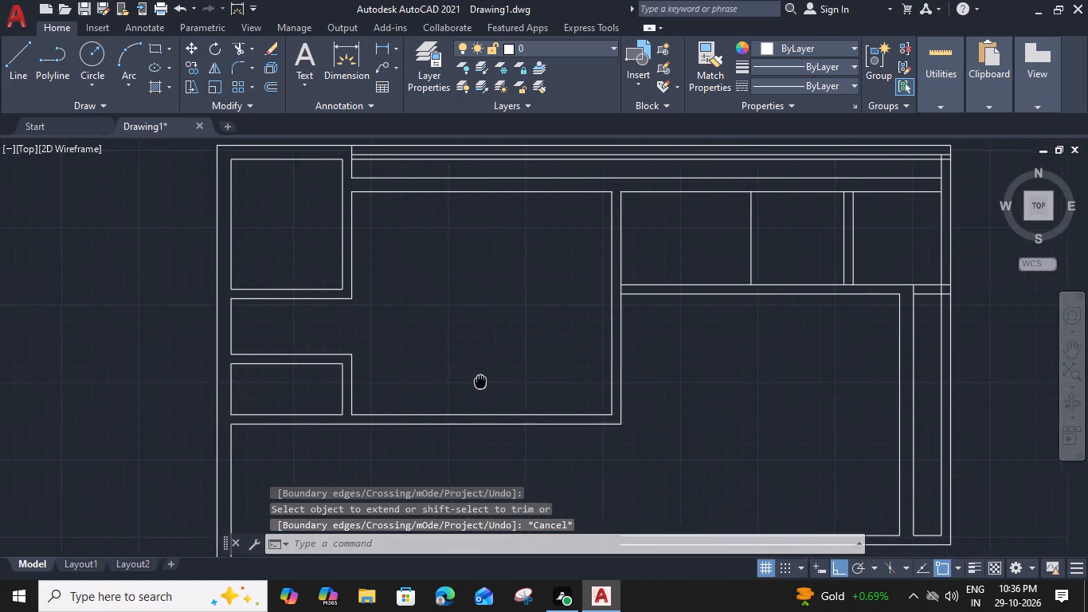
{"action": "middle_click_drag", "start_coordinate": [477, 384], "coordinate": [475, 390]}
{"action": "middle_click_drag", "start_coordinate": [258, 363], "coordinate": [403, 363]}
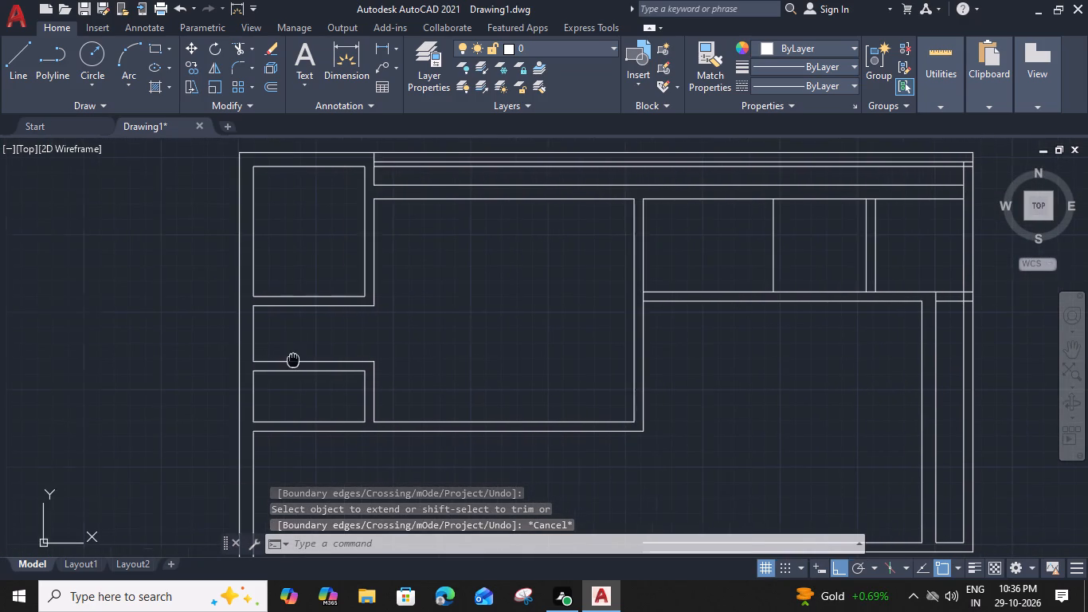
{"action": "left_click", "coordinate": [457, 351]}
{"action": "left_click", "coordinate": [425, 390]}
{"action": "key", "text": "Delete"}
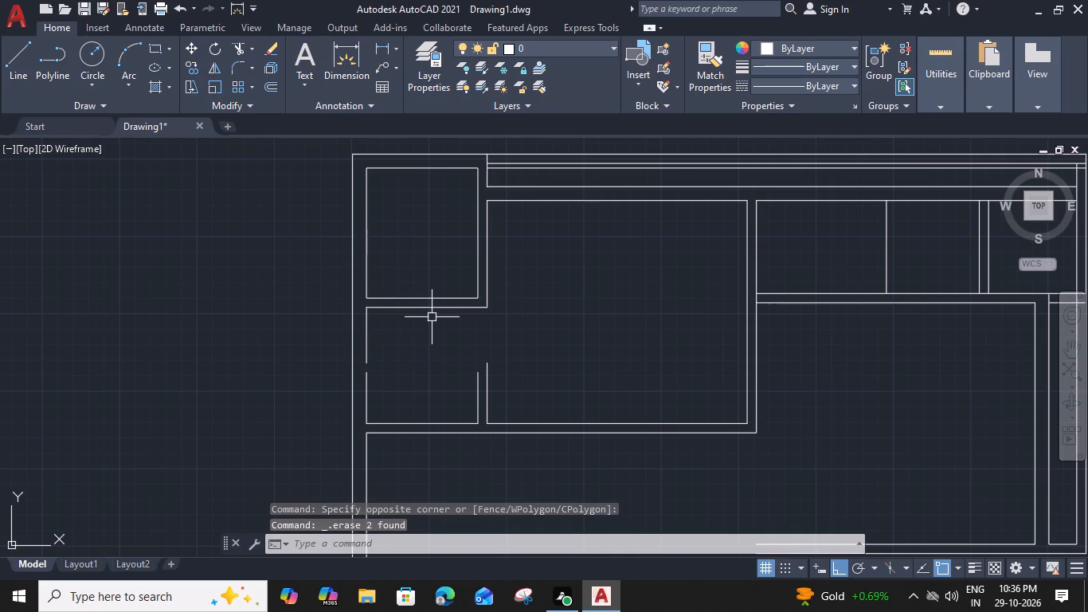
Offset the lower line of the corner room's bottom partition 5' downward.
{"action": "left_click", "coordinate": [432, 310]}
{"action": "type", "text": "o 6"}
{"action": "key", "text": "BackSpace"}
{"action": "type", "text": "5'"}
{"action": "key", "text": "space"}
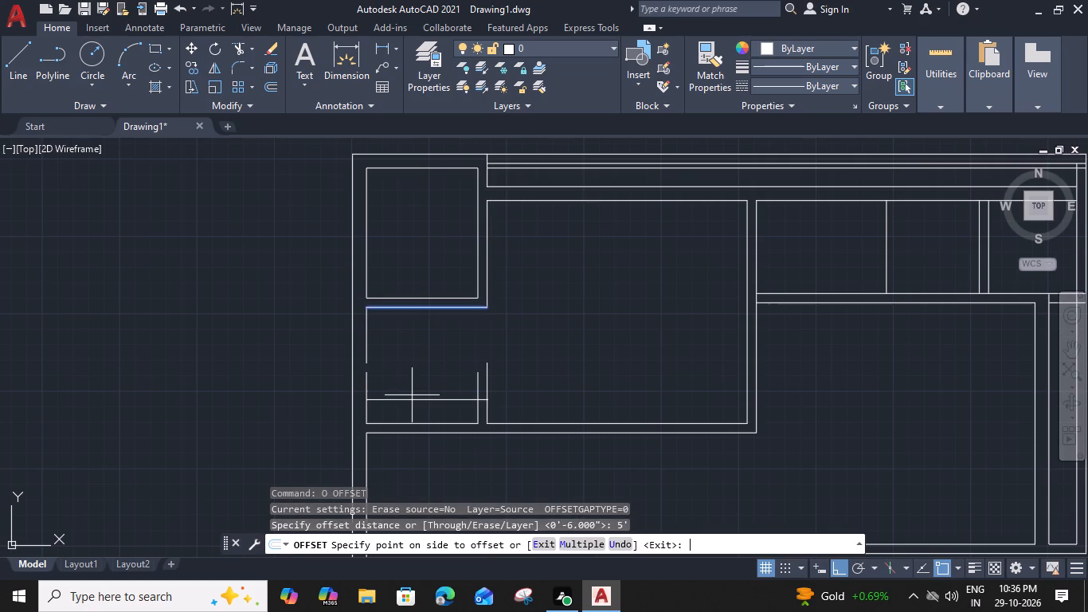
{"action": "left_click", "coordinate": [410, 404]}
{"action": "key", "text": "Escape"}
Close the gap in the inner left wall line and trim the short right partition's lines to the new 5' offset line and lower wall.
{"action": "type", "text": "tr"}
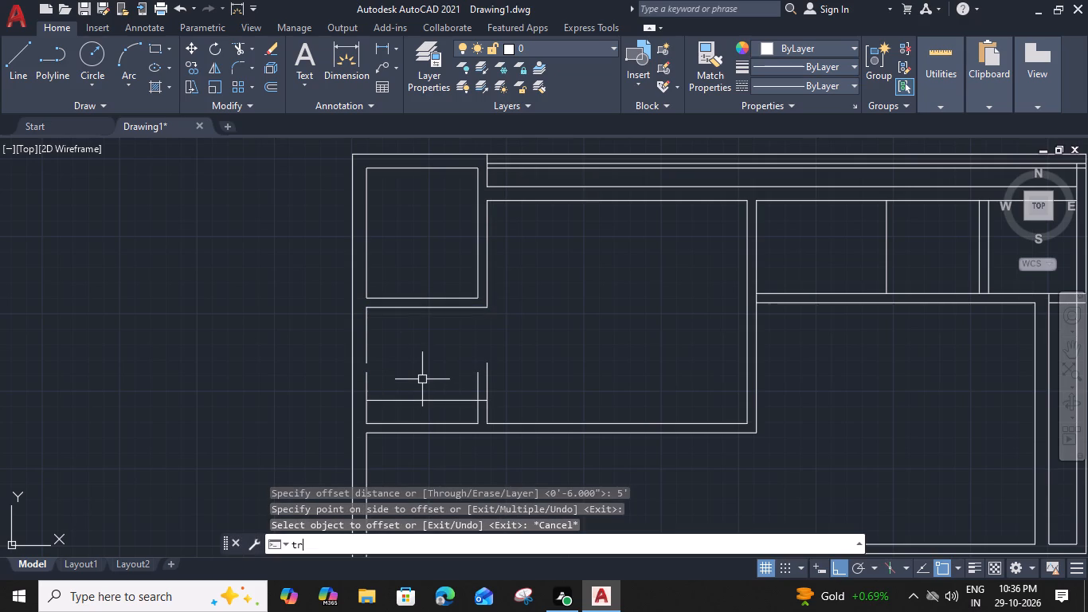
{"action": "key", "text": "space"}
{"action": "scroll", "coordinate": [370, 366], "scroll_direction": "up", "scroll_amount": 1}
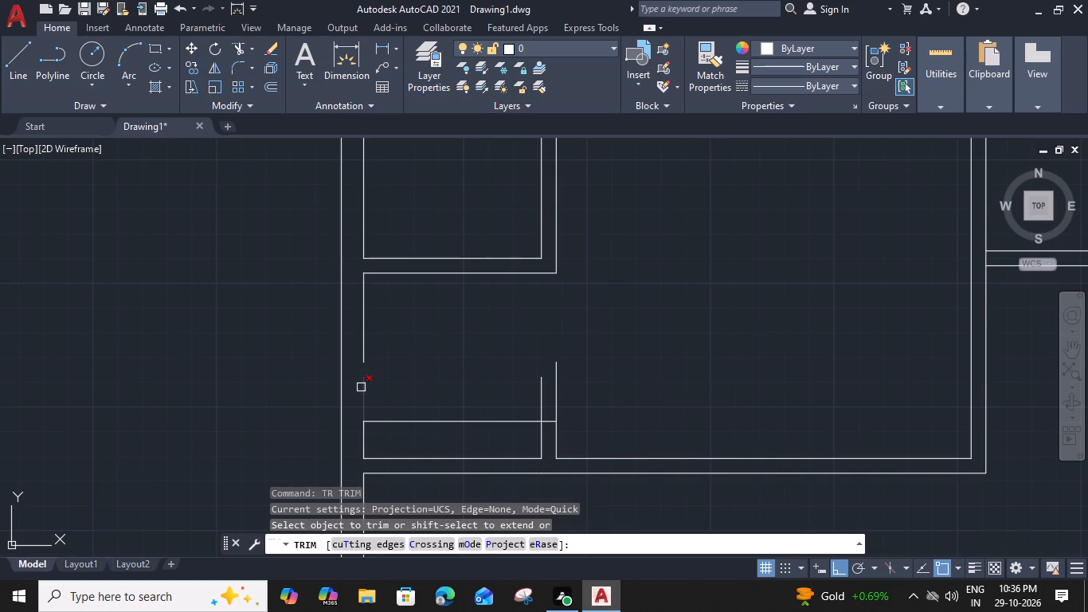
{"action": "left_click", "coordinate": [361, 387]}
{"action": "left_click", "coordinate": [361, 348], "text": "shift"}
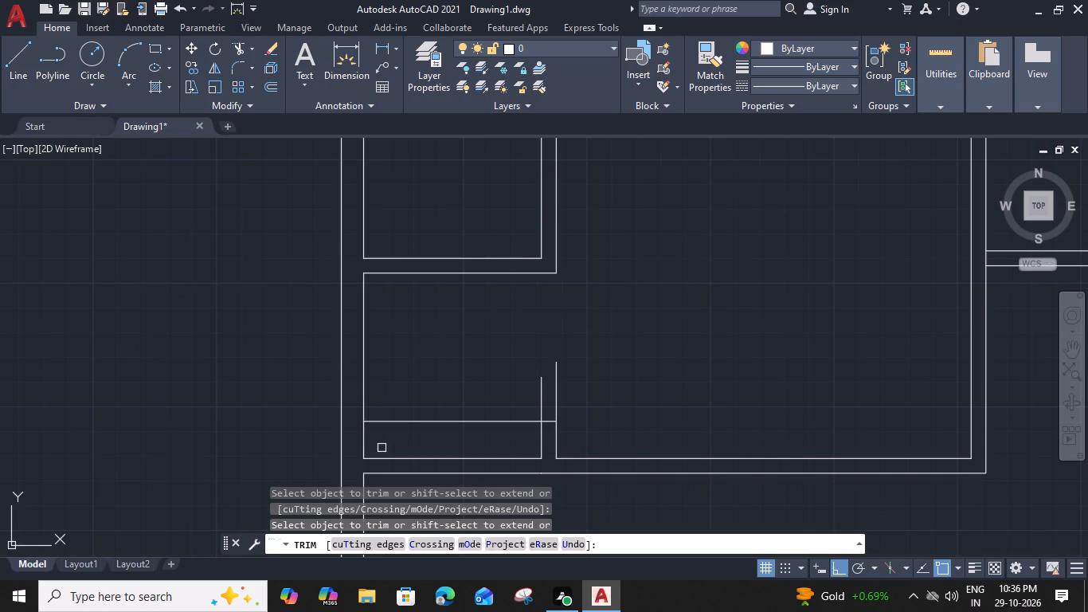
{"action": "middle_click_drag", "start_coordinate": [384, 445], "coordinate": [382, 406]}
{"action": "left_click", "coordinate": [533, 359], "text": "shift"}
{"action": "left_click", "coordinate": [593, 364], "text": "shift"}
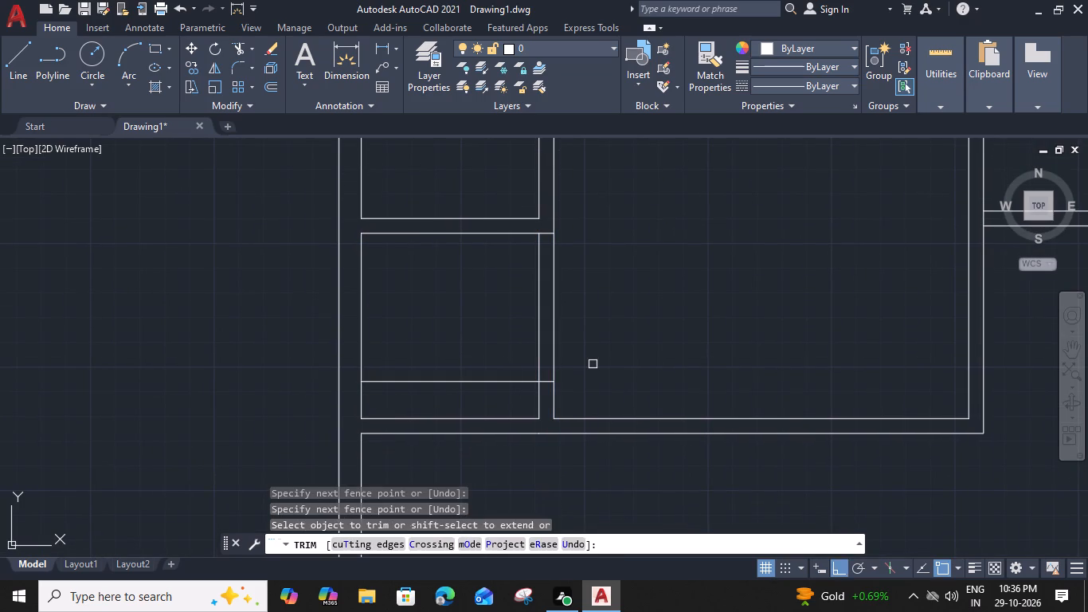
{"action": "left_click", "coordinate": [581, 358], "text": "shift"}
{"action": "left_click", "coordinate": [493, 355], "text": "shift"}
{"action": "left_click", "coordinate": [494, 353]}
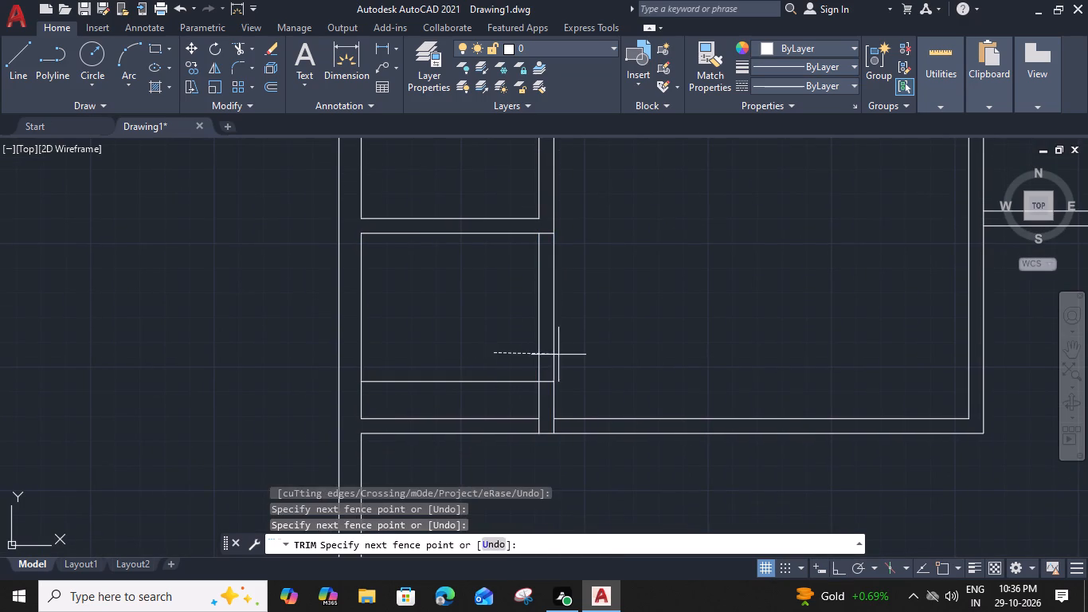
{"action": "left_click", "coordinate": [616, 357]}
{"action": "left_click", "coordinate": [552, 427]}
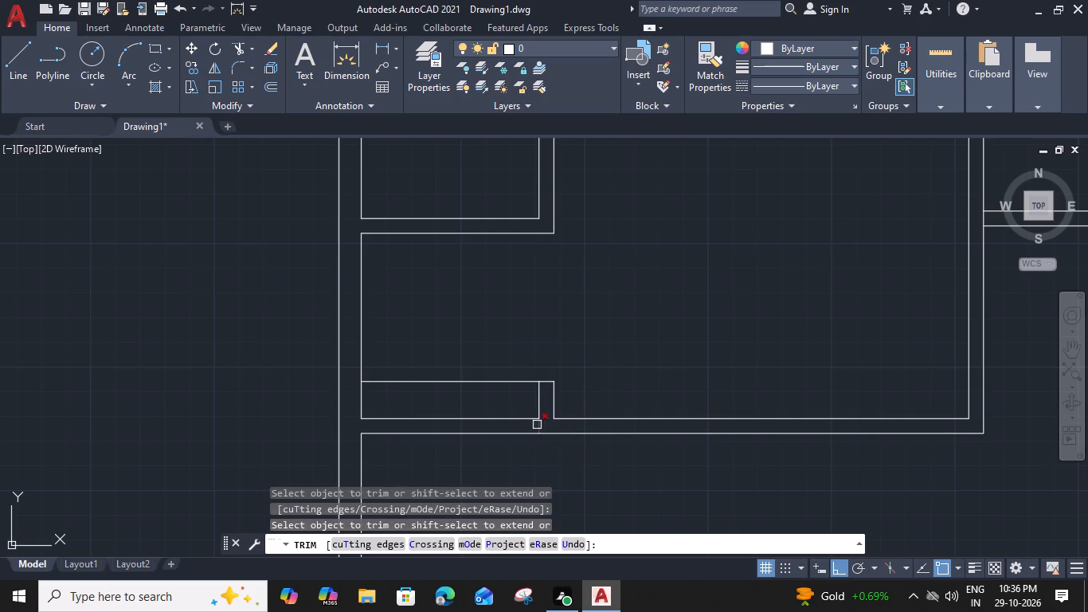
{"action": "left_click", "coordinate": [537, 425]}
{"action": "key", "text": "Escape"}
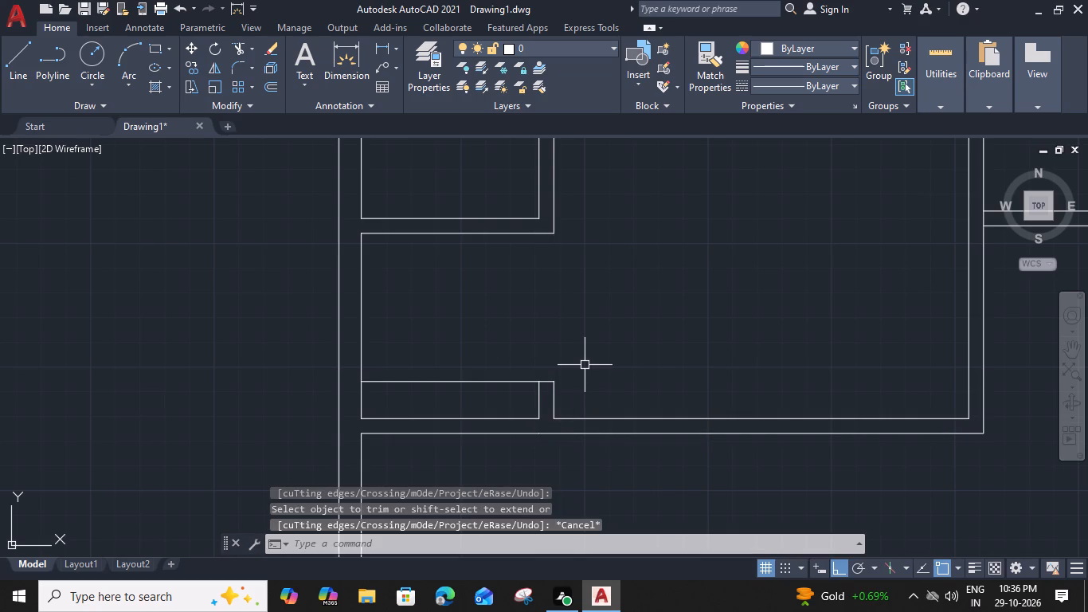
Measure the large room and the recess between the two left partitions.
{"action": "scroll", "coordinate": [609, 355], "scroll_direction": "down", "scroll_amount": 2}
{"action": "middle_click_drag", "start_coordinate": [629, 366], "coordinate": [547, 371]}
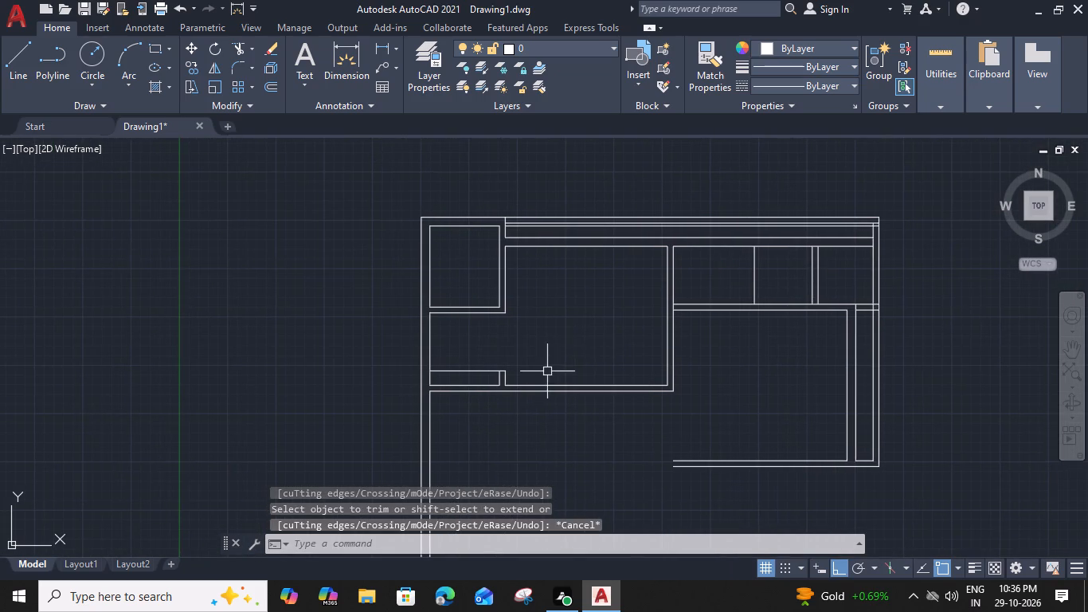
{"action": "type", "text": "mea"}
{"action": "key", "text": "space"}
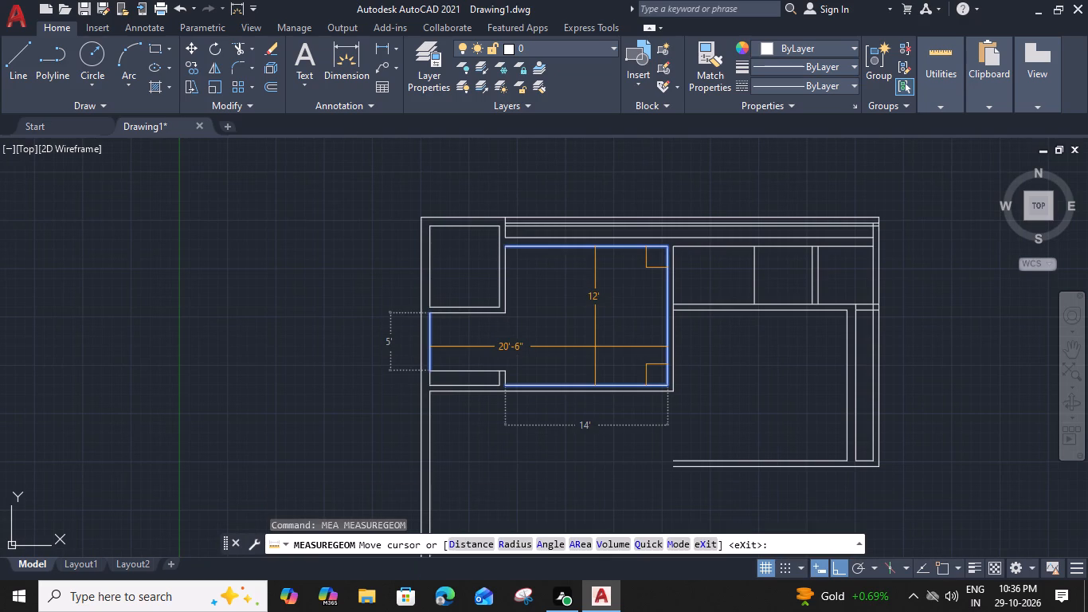
{"action": "key", "text": "Escape"}
Measure the rightmost compartment of the upper right row of small rooms.
{"action": "middle_click_drag", "start_coordinate": [598, 337], "coordinate": [538, 386]}
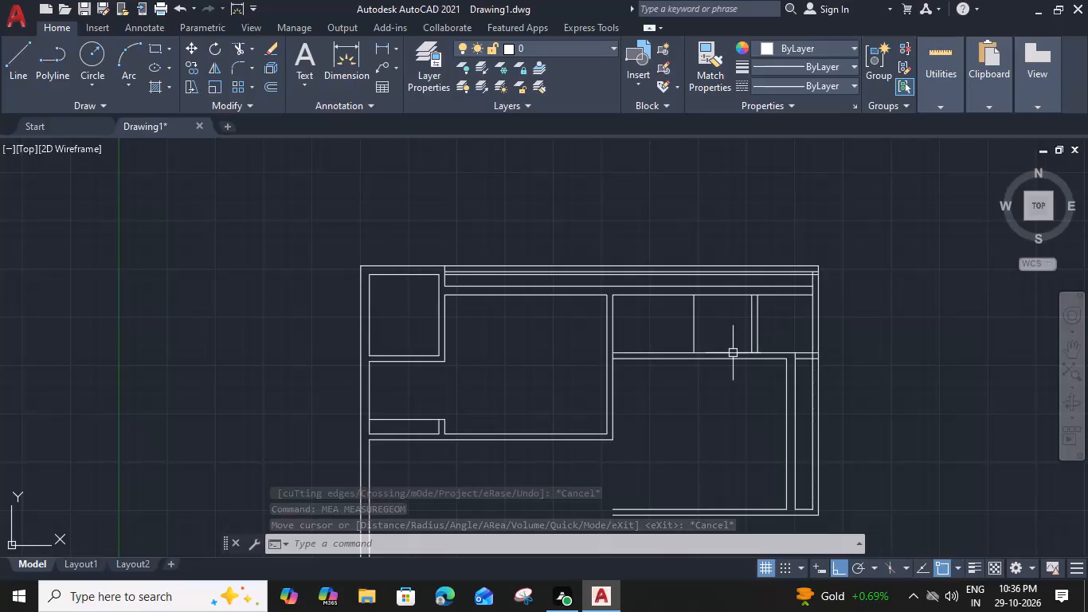
{"action": "middle_click_drag", "start_coordinate": [764, 378], "coordinate": [693, 397]}
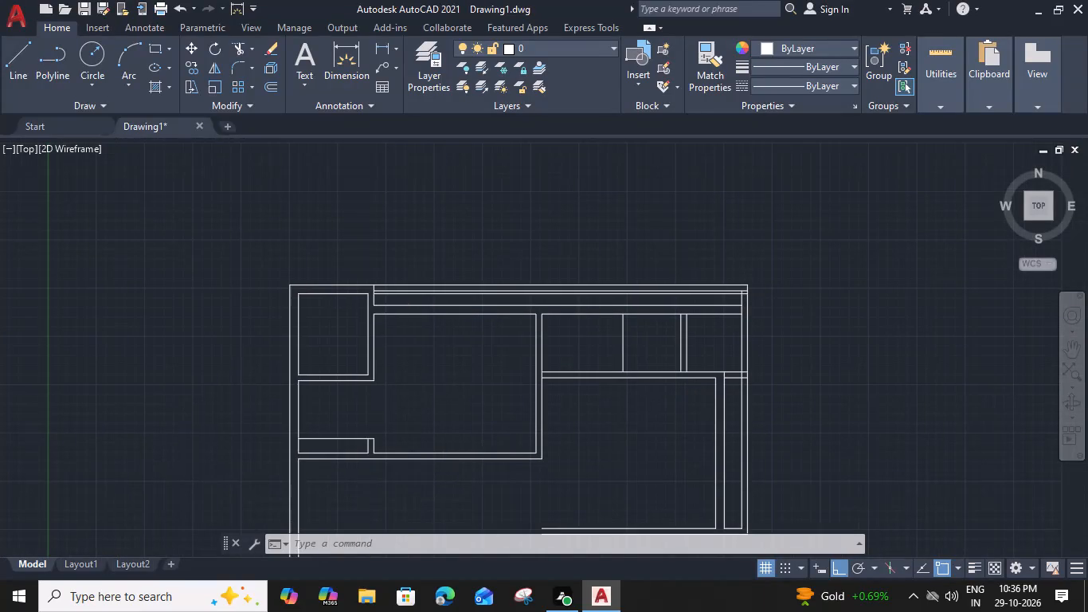
{"action": "scroll", "coordinate": [734, 343], "scroll_direction": "up", "scroll_amount": 2}
{"action": "middle_click_drag", "start_coordinate": [651, 355], "coordinate": [687, 378]}
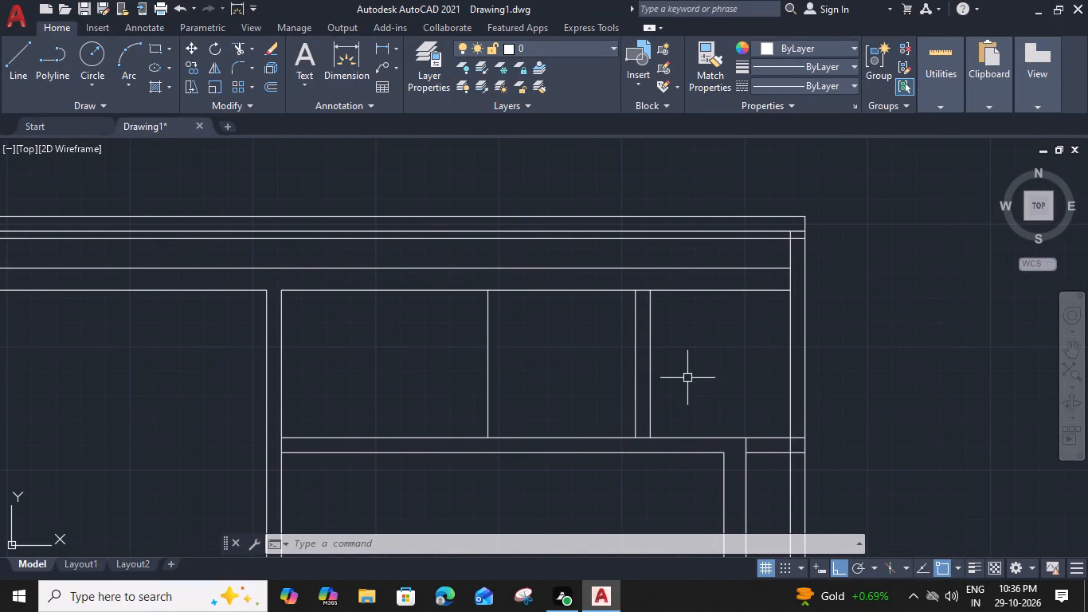
{"action": "middle_click_drag", "start_coordinate": [749, 466], "coordinate": [762, 446]}
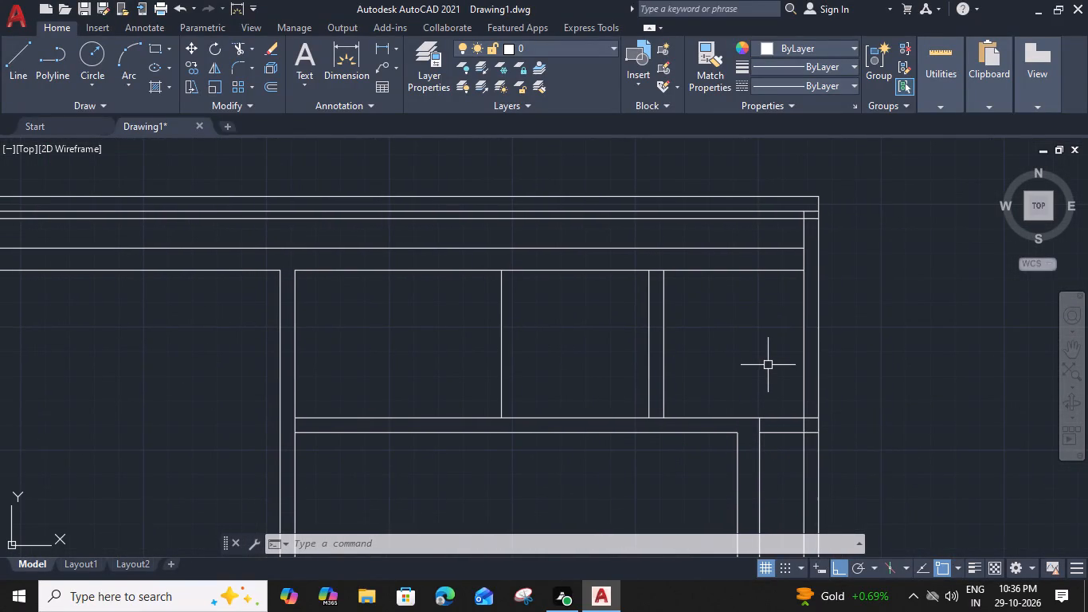
{"action": "key", "text": "m"}
{"action": "key", "text": "e"}
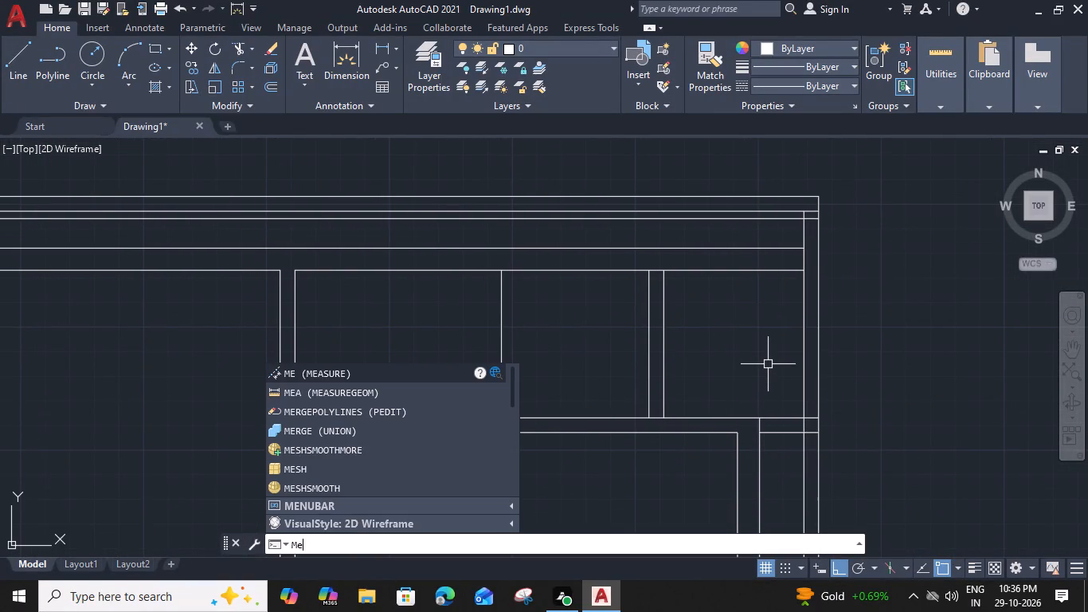
{"action": "type", "text": "a"}
{"action": "key", "text": "space"}
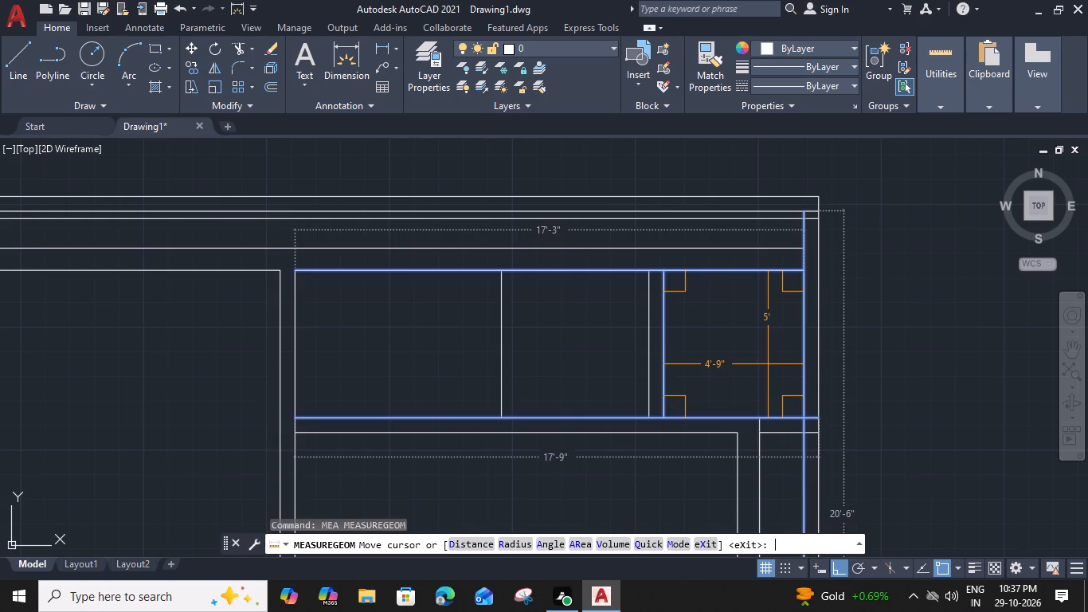
{"action": "key", "text": "Escape"}
Delete the two vertical partition lines bounding the left side of the rightmost upper compartment.
{"action": "left_click", "coordinate": [723, 332]}
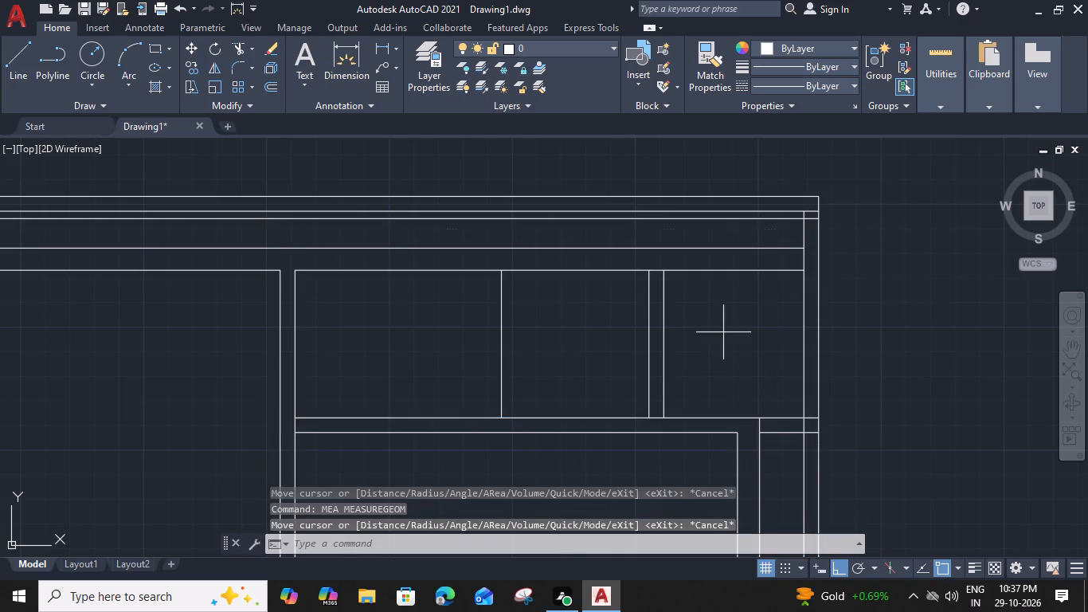
{"action": "left_click", "coordinate": [626, 364]}
{"action": "key", "text": "Delete"}
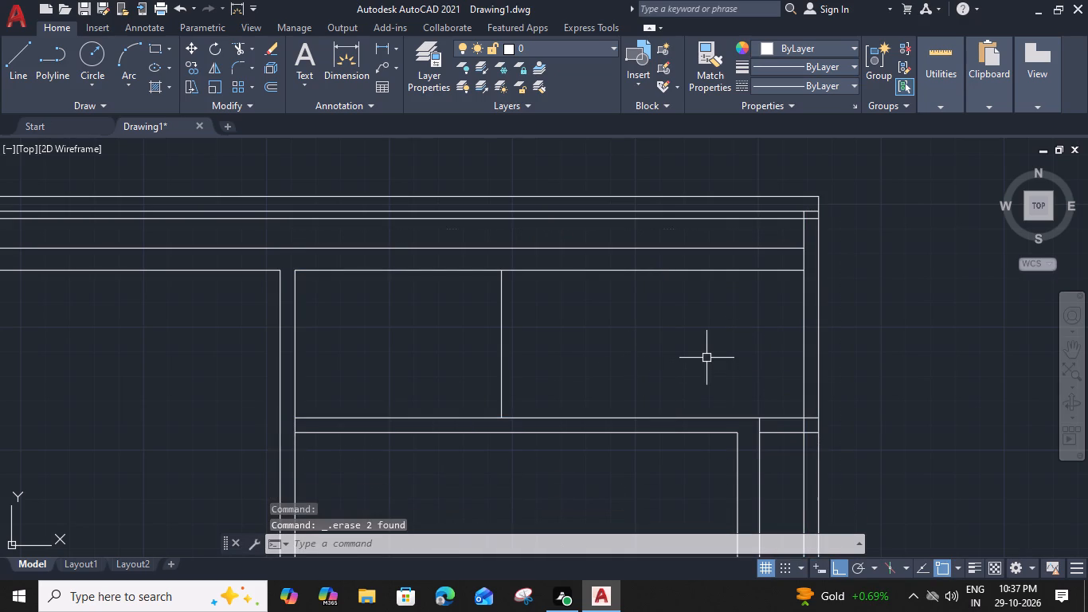
Trim the right outer wall's inner line at the horizontal partition junction and delete its remaining portion above the partition.
{"action": "key", "text": "t"}
{"action": "type", "text": "r"}
{"action": "key", "text": "space"}
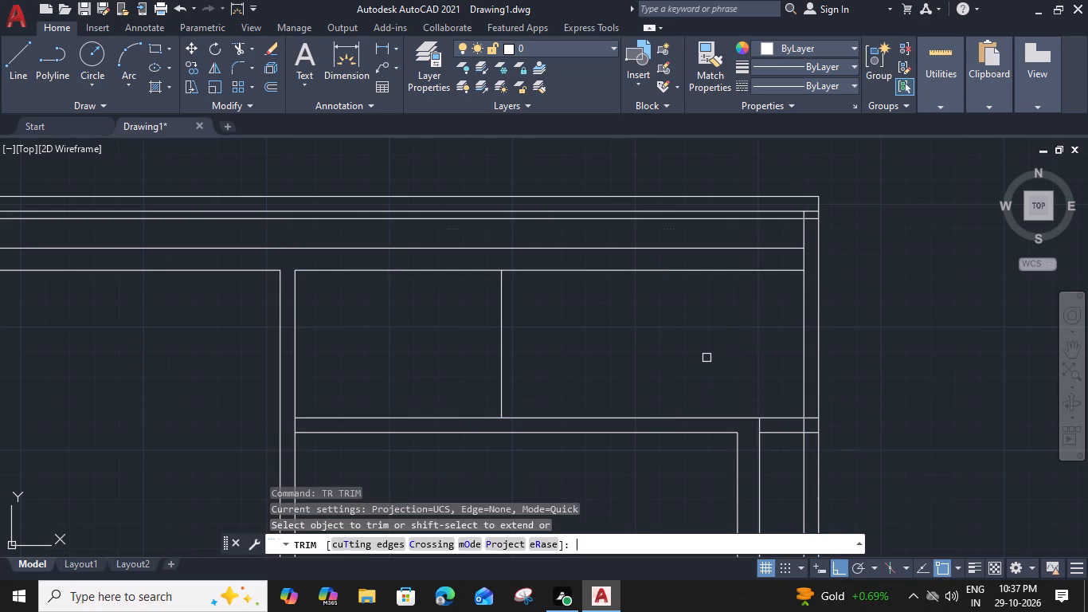
{"action": "left_click", "coordinate": [804, 426]}
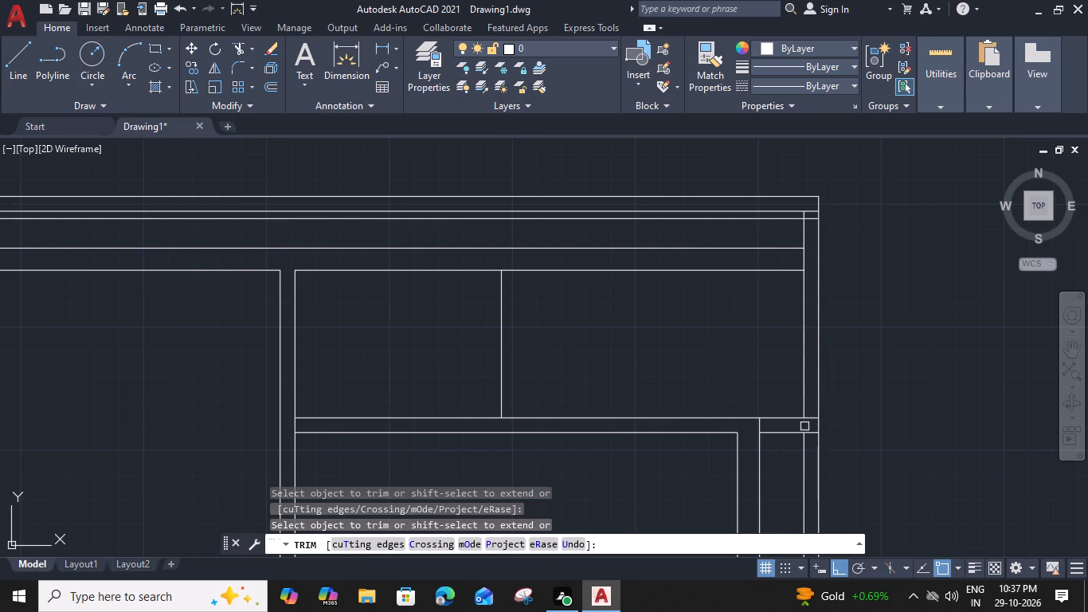
{"action": "scroll", "coordinate": [804, 424], "scroll_direction": "down", "scroll_amount": 1}
{"action": "key", "text": "Escape"}
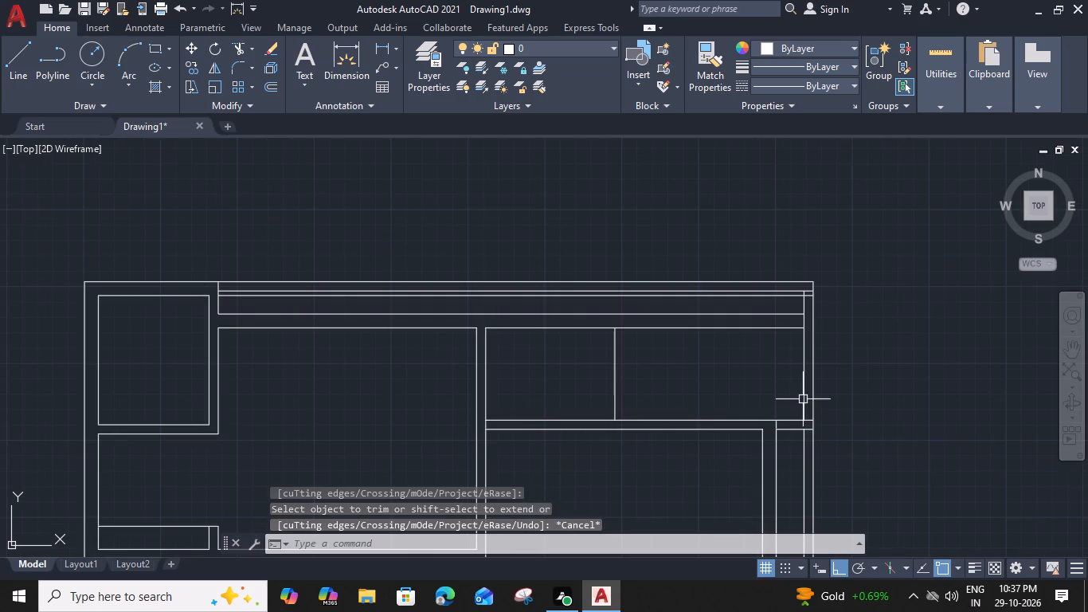
{"action": "left_click", "coordinate": [803, 399]}
{"action": "key", "text": "Delete"}
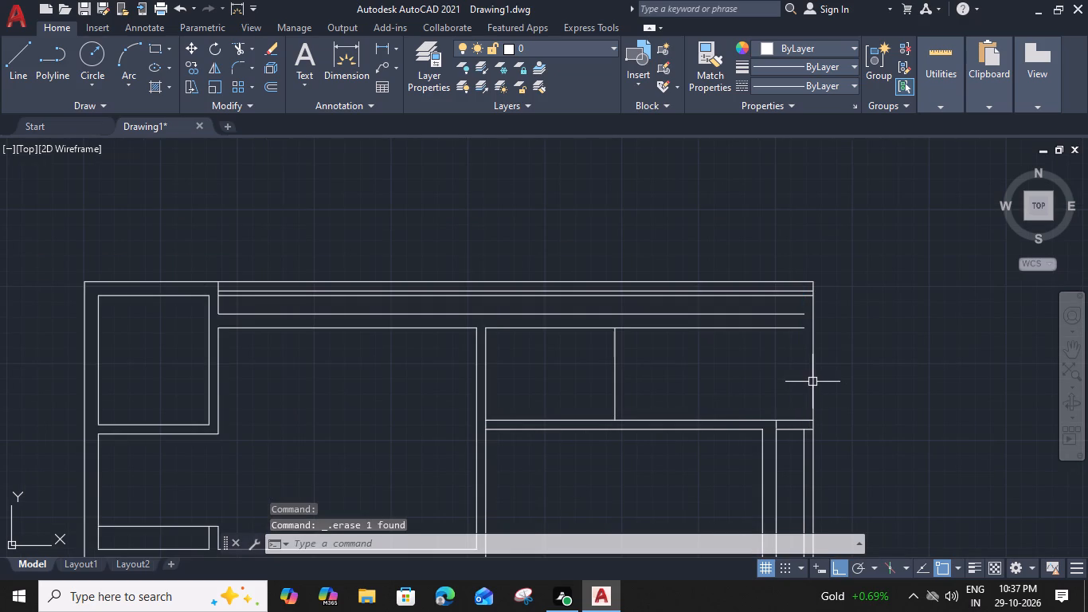
Offset the right outer wall's outer line 9" inward beside the upper right compartments.
{"action": "left_click", "coordinate": [812, 382]}
{"action": "type", "text": "o 9\""}
{"action": "key", "text": "Return"}
{"action": "left_click", "coordinate": [721, 410]}
{"action": "key", "text": "Escape"}
Trim the new inner wall line below the horizontal partition and the upper horizontal line ends that cross into the right wall.
{"action": "type", "text": "tr"}
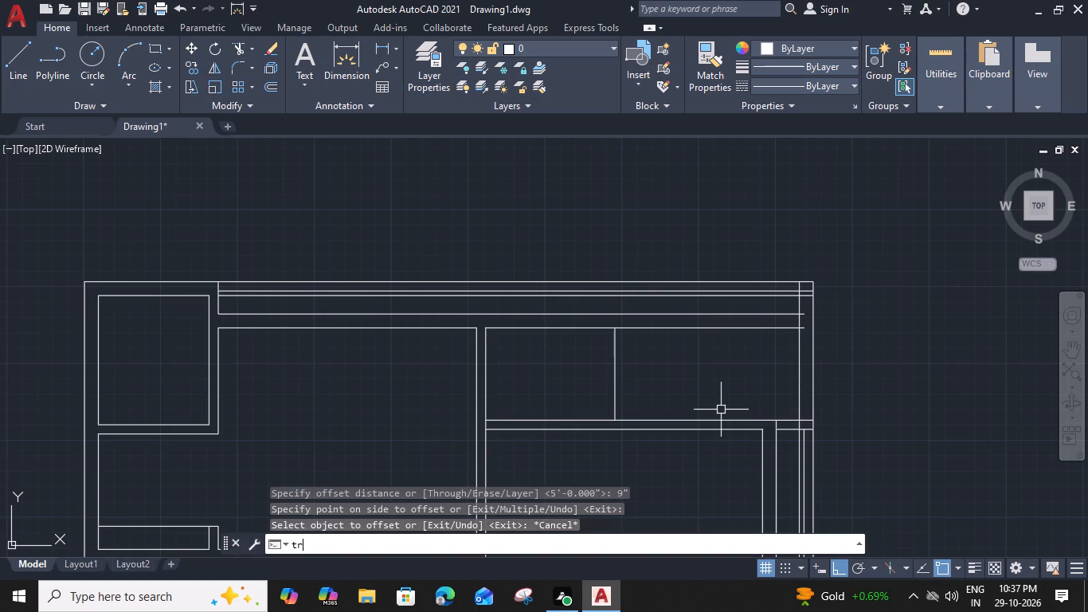
{"action": "key", "text": "space"}
{"action": "scroll", "coordinate": [831, 440], "scroll_direction": "up", "scroll_amount": 2}
{"action": "left_click", "coordinate": [750, 398]}
{"action": "left_click", "coordinate": [749, 426]}
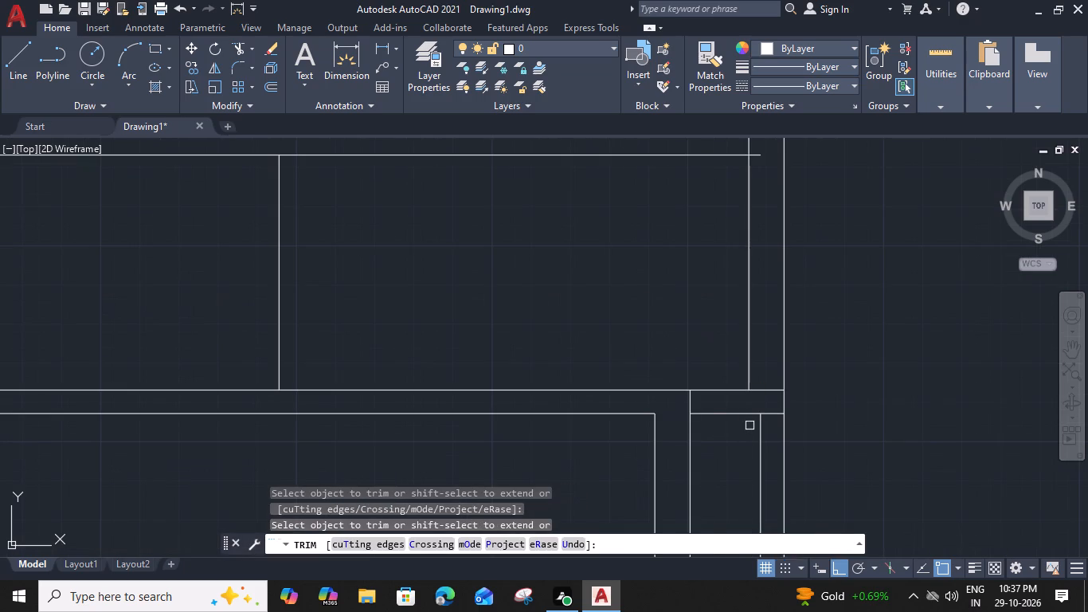
{"action": "scroll", "coordinate": [749, 426], "scroll_direction": "down", "scroll_amount": 1}
{"action": "middle_click_drag", "start_coordinate": [717, 373], "coordinate": [713, 441]}
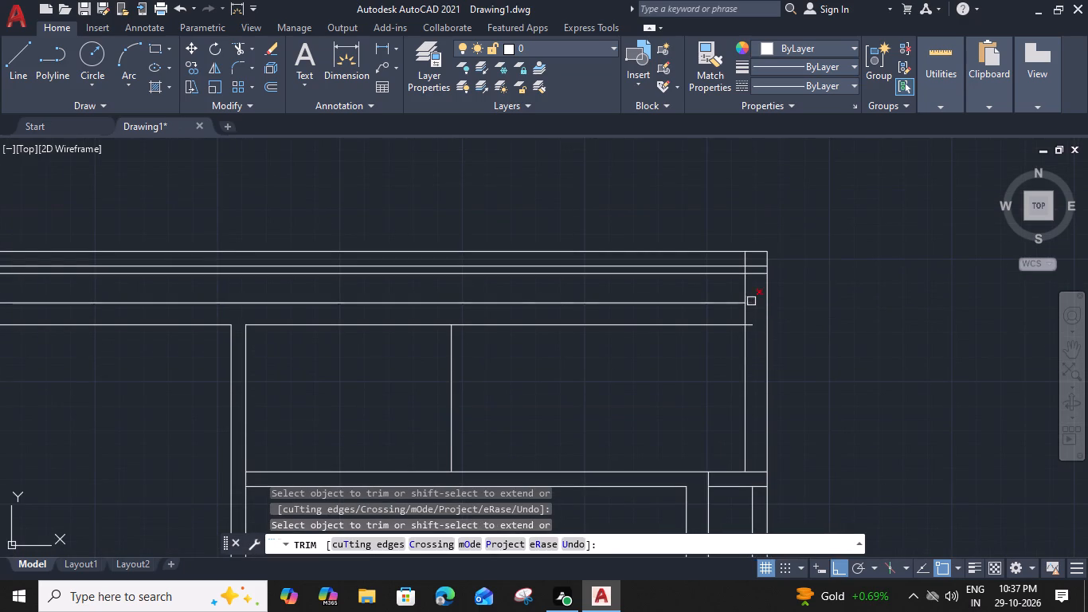
{"action": "left_click", "coordinate": [751, 301]}
{"action": "left_click", "coordinate": [752, 321]}
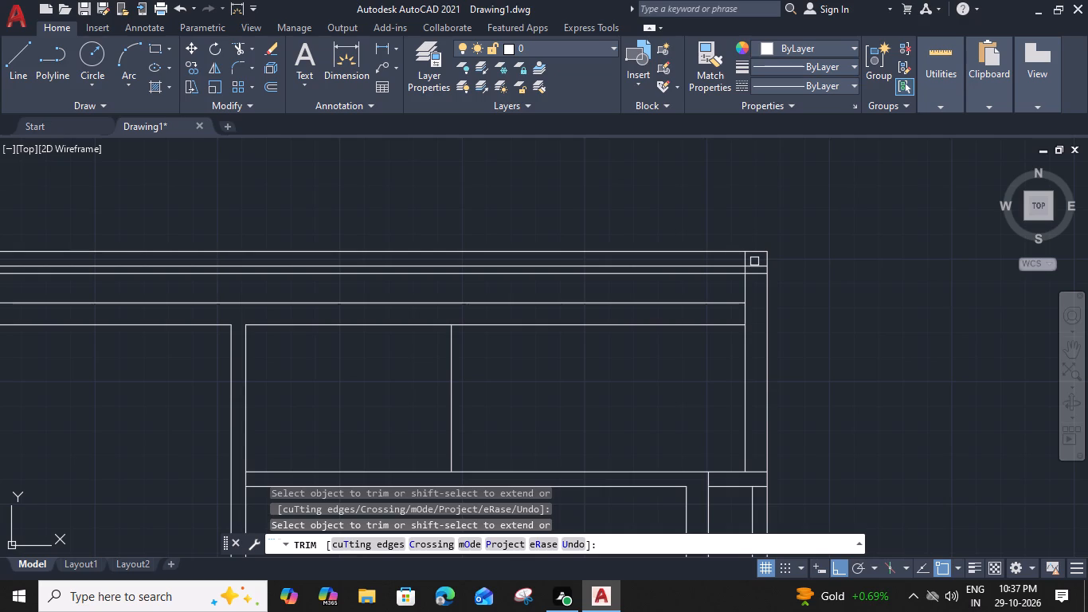
{"action": "left_click", "coordinate": [755, 263]}
{"action": "key", "text": "Escape"}
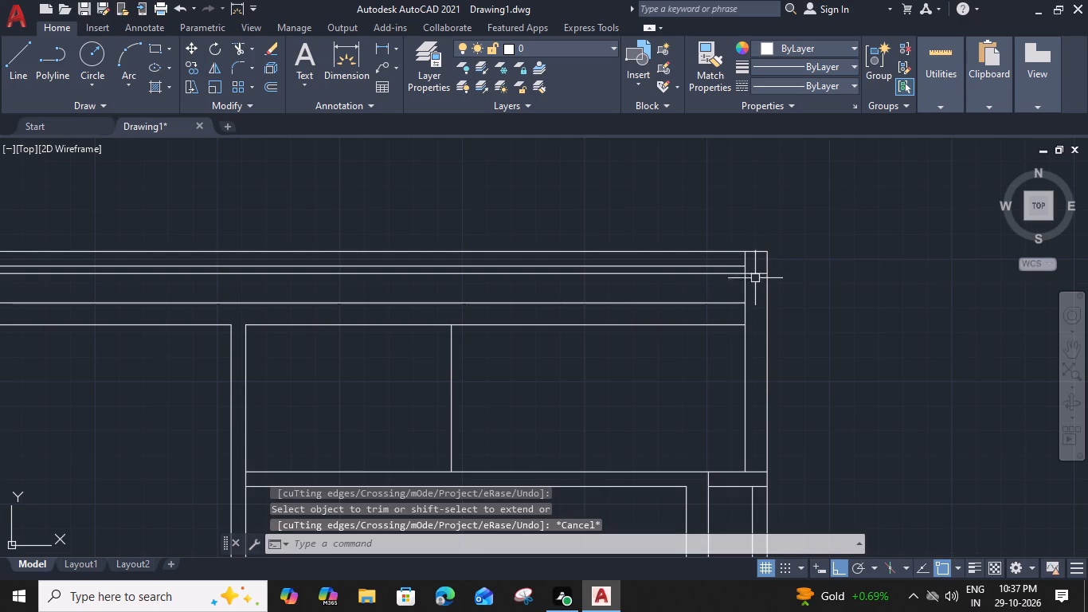
Offset the right wall's inner line 6' to the left to set the corner room's width.
{"action": "left_click", "coordinate": [746, 290]}
{"action": "type", "text": "o"}
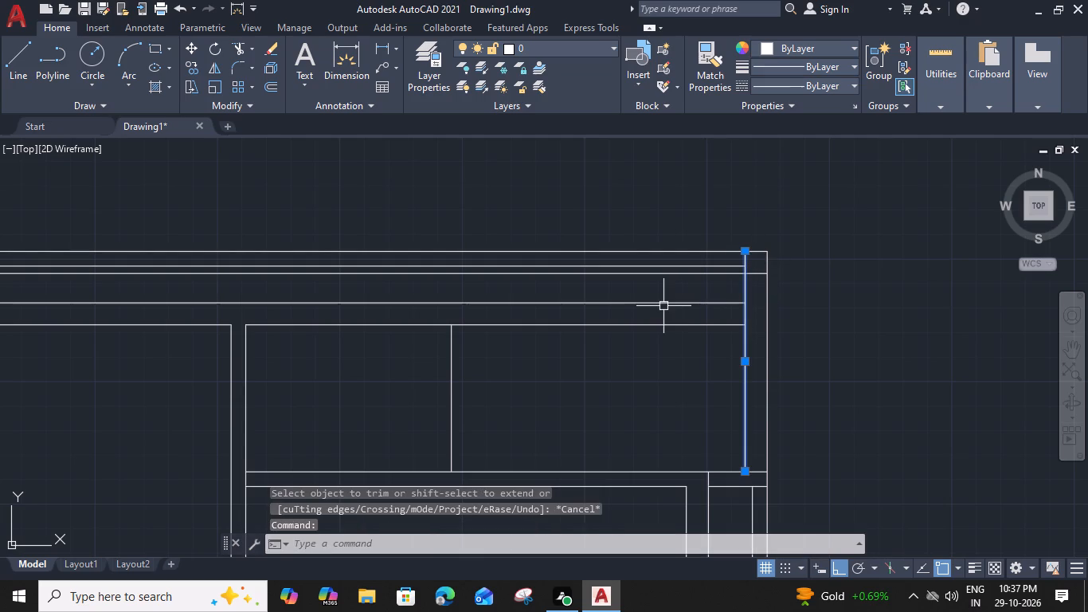
{"action": "key", "text": "space"}
{"action": "type", "text": "6'"}
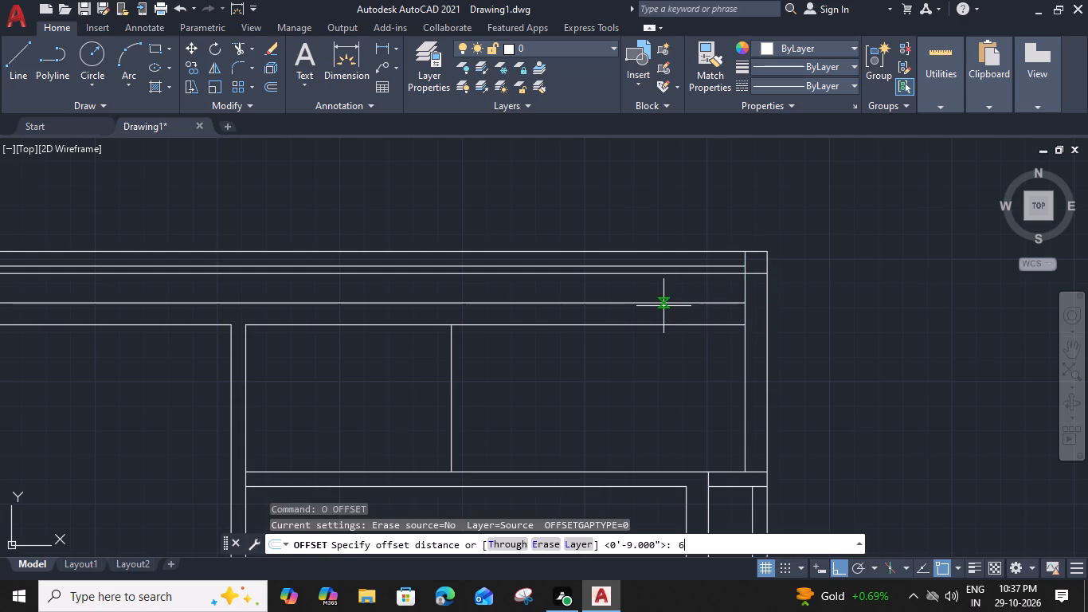
{"action": "key", "text": "space"}
{"action": "left_click", "coordinate": [578, 324]}
{"action": "key", "text": "Escape"}
Offset the new vertical line 6" to the left to form the corner room's partition.
{"action": "left_click", "coordinate": [569, 312]}
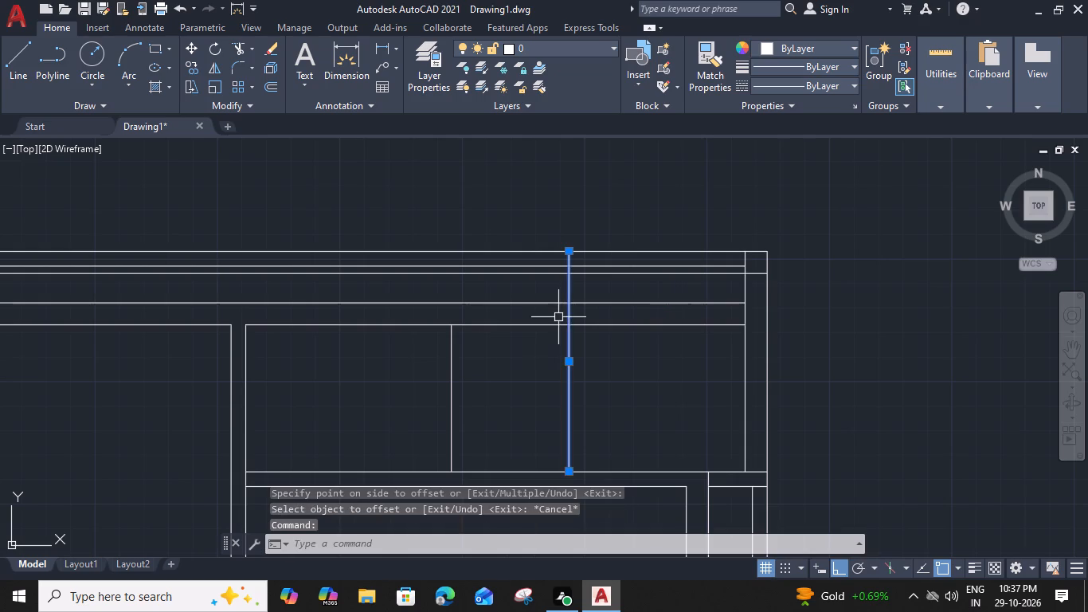
{"action": "type", "text": "o 6\""}
{"action": "key", "text": "Return"}
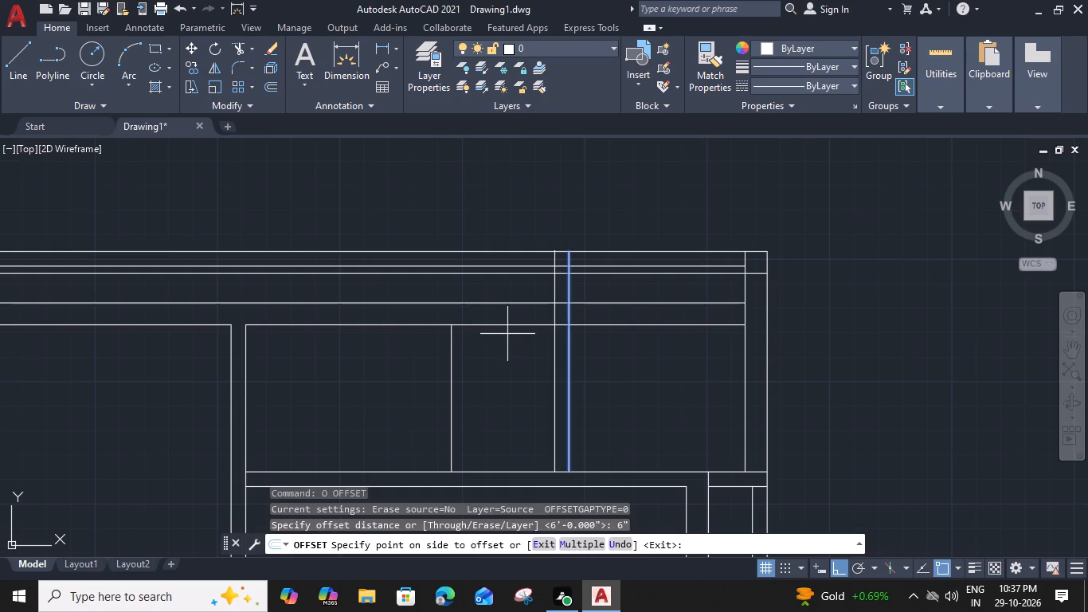
{"action": "left_click", "coordinate": [496, 343]}
{"action": "key", "text": "Escape"}
Trim the new partition's ends at the top wall, with the upper horizontal line across the corner room and both lines' pieces inside the partition.
{"action": "key", "text": "t"}
{"action": "key", "text": "r"}
{"action": "key", "text": "space"}
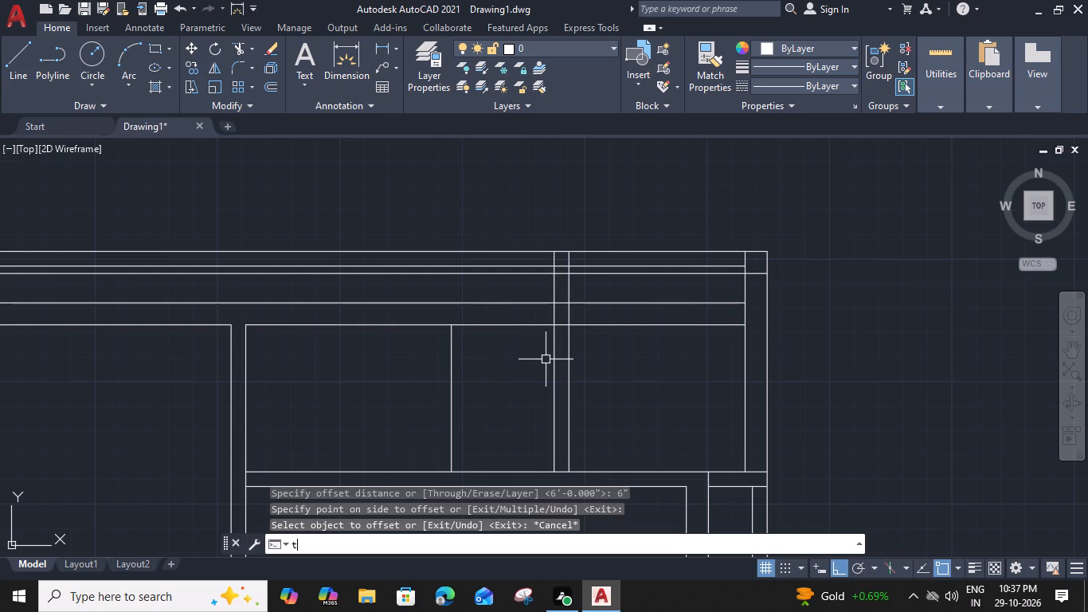
{"action": "scroll", "coordinate": [575, 258], "scroll_direction": "up", "scroll_amount": 1}
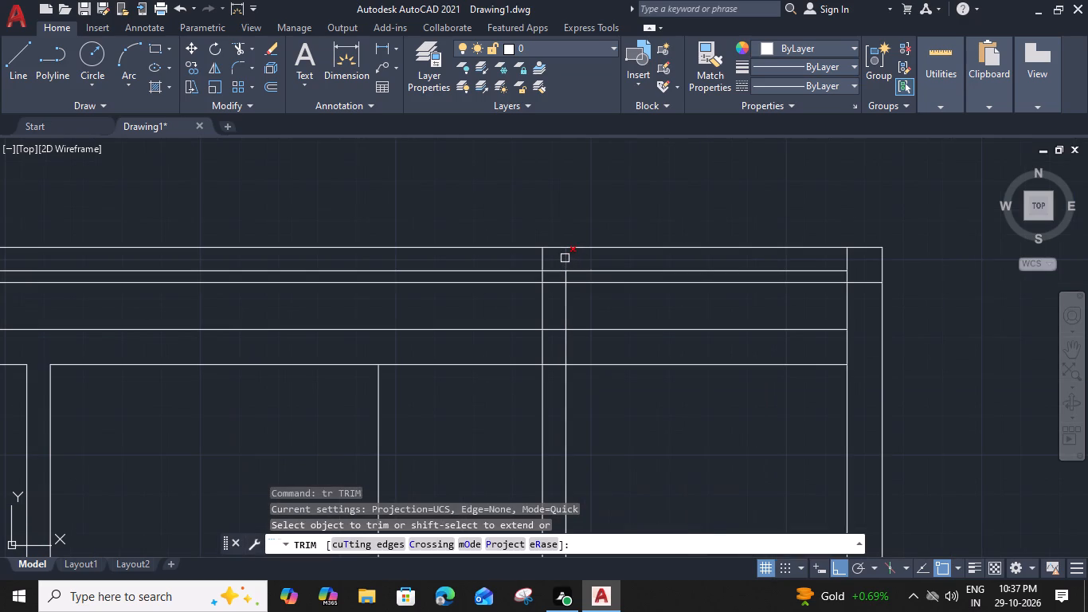
{"action": "left_click", "coordinate": [558, 269]}
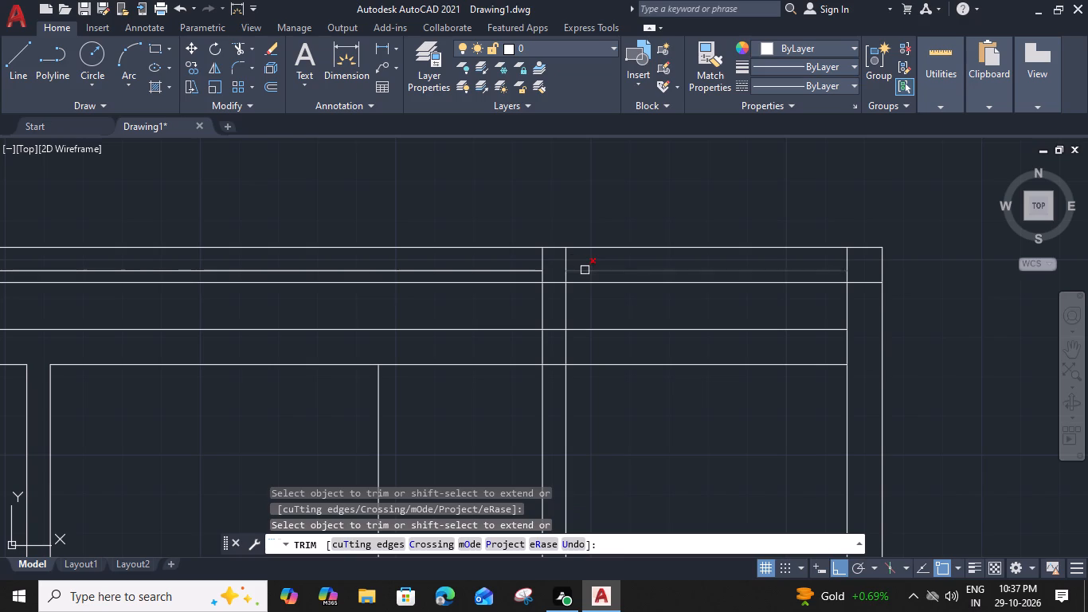
{"action": "left_click", "coordinate": [585, 270]}
{"action": "left_click", "coordinate": [564, 265]}
{"action": "left_click", "coordinate": [540, 263]}
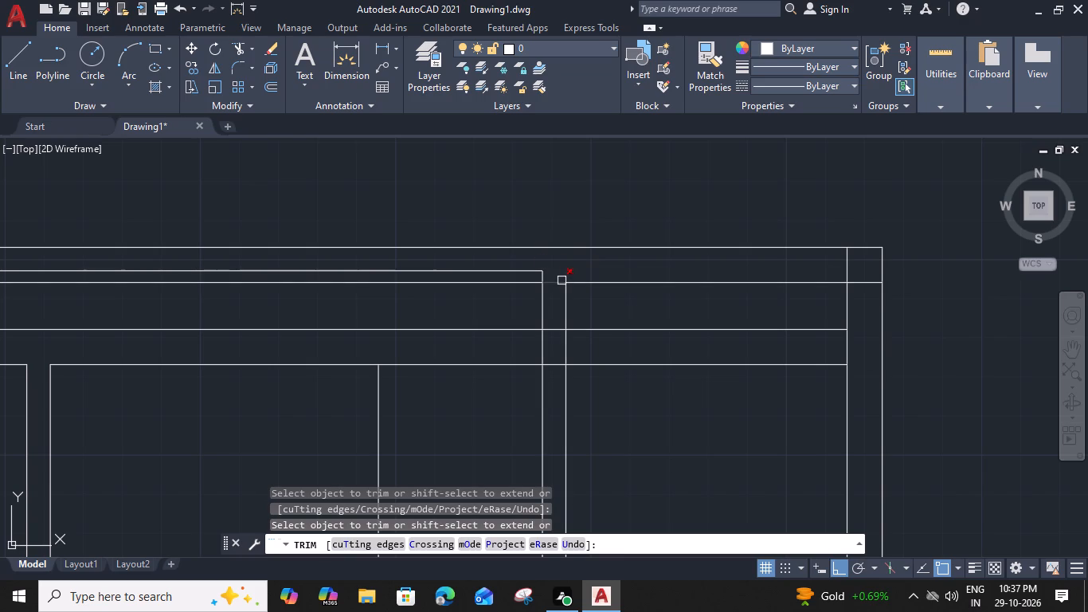
{"action": "left_click", "coordinate": [554, 284]}
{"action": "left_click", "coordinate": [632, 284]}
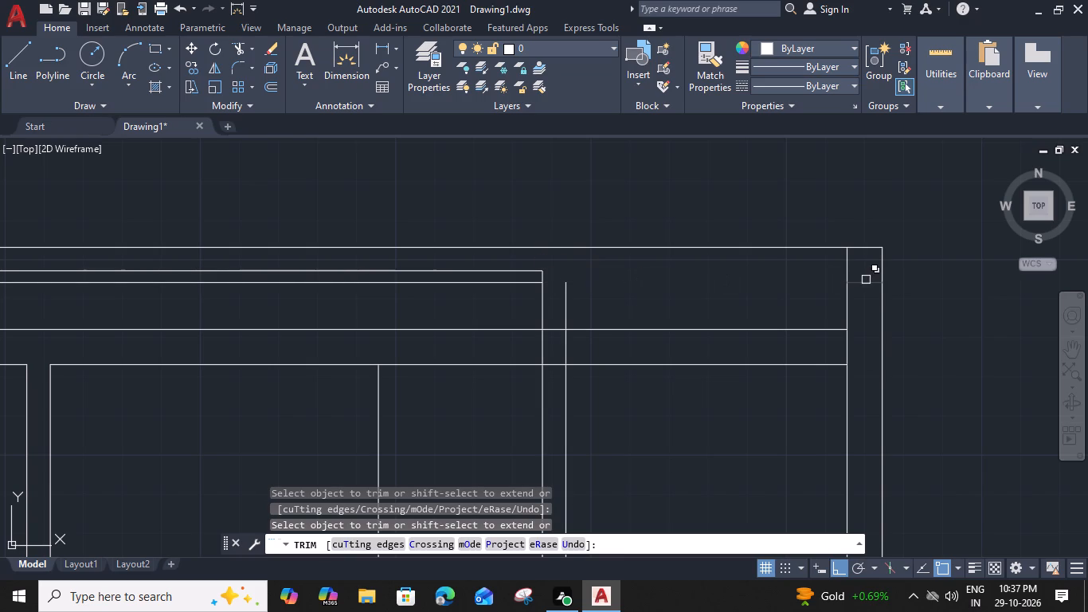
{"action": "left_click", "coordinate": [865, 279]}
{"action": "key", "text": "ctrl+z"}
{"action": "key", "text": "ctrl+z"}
Trim the wall-line overruns at the top right corner and the two horizontal lines crossing the corner room and its left partition.
{"action": "left_click", "coordinate": [865, 283]}
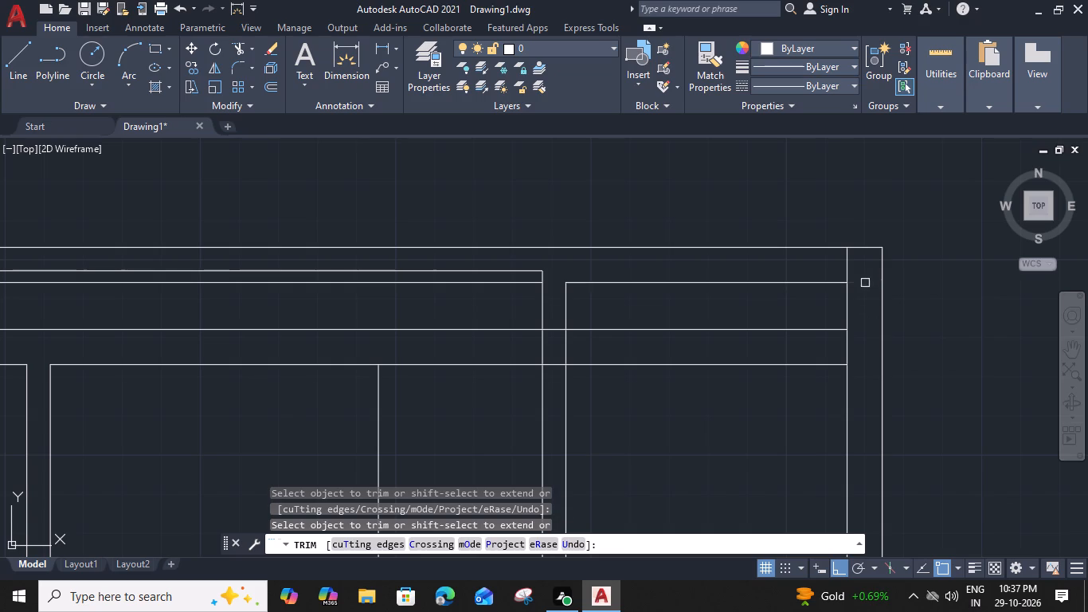
{"action": "left_click", "coordinate": [846, 269]}
{"action": "left_click", "coordinate": [781, 313]}
{"action": "left_click", "coordinate": [717, 434]}
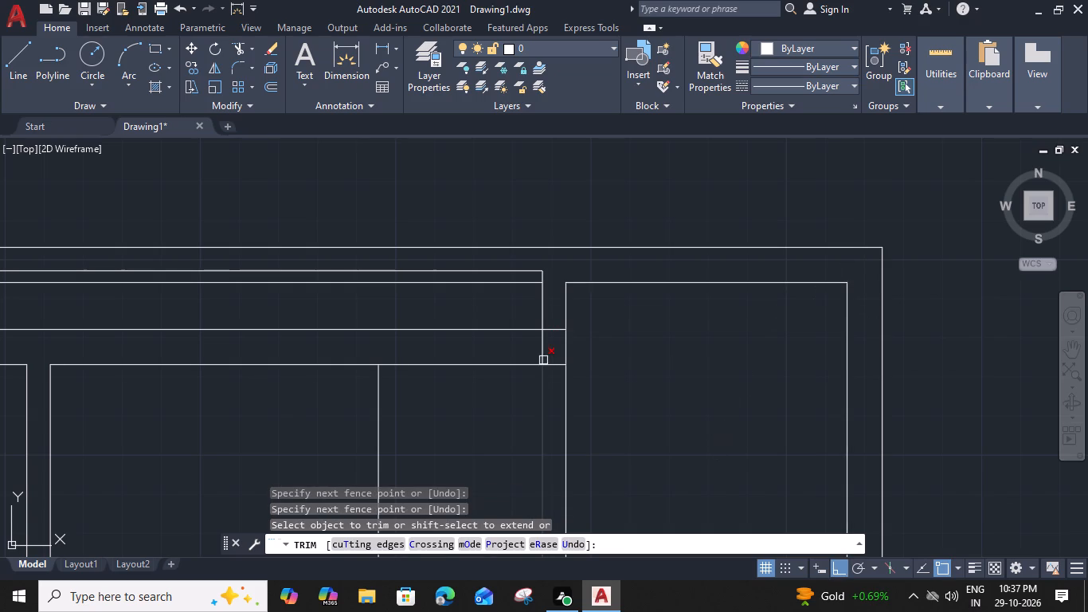
{"action": "left_click", "coordinate": [554, 328]}
{"action": "left_click", "coordinate": [549, 363]}
{"action": "key", "text": "Escape"}
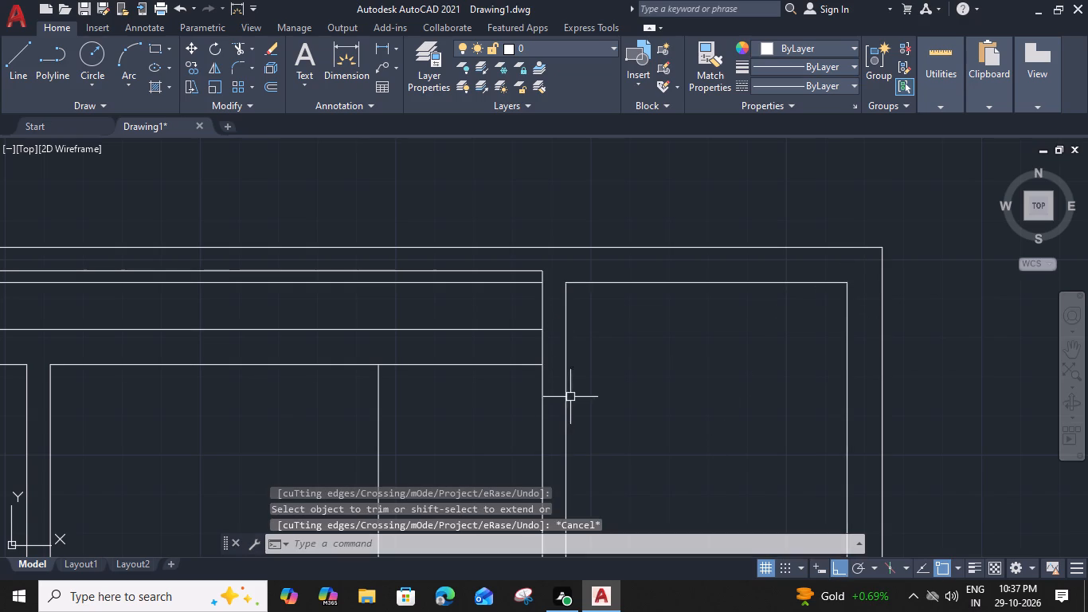
Delete the old single vertical line in the compartment left of the corner room.
{"action": "scroll", "coordinate": [572, 394], "scroll_direction": "down", "scroll_amount": 1}
{"action": "middle_click_drag", "start_coordinate": [507, 414], "coordinate": [621, 367]}
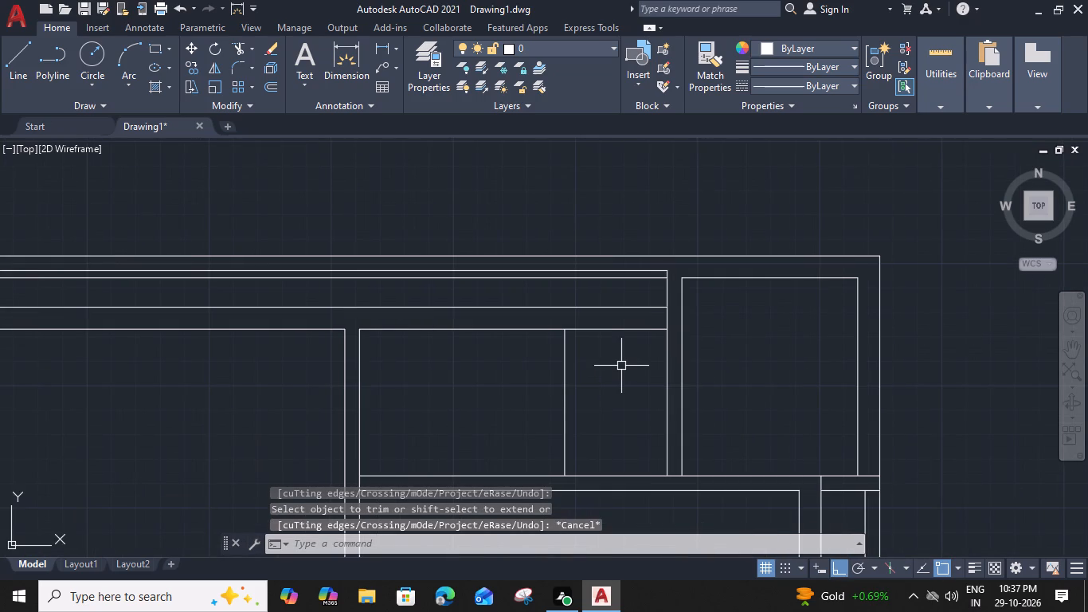
{"action": "left_click", "coordinate": [562, 367]}
{"action": "key", "text": "Delete"}
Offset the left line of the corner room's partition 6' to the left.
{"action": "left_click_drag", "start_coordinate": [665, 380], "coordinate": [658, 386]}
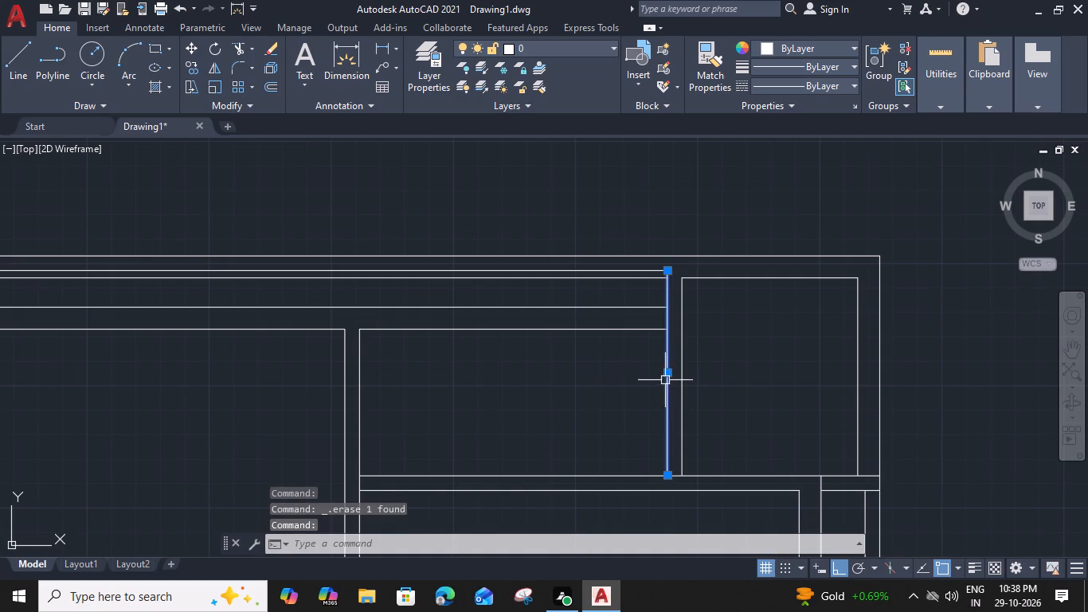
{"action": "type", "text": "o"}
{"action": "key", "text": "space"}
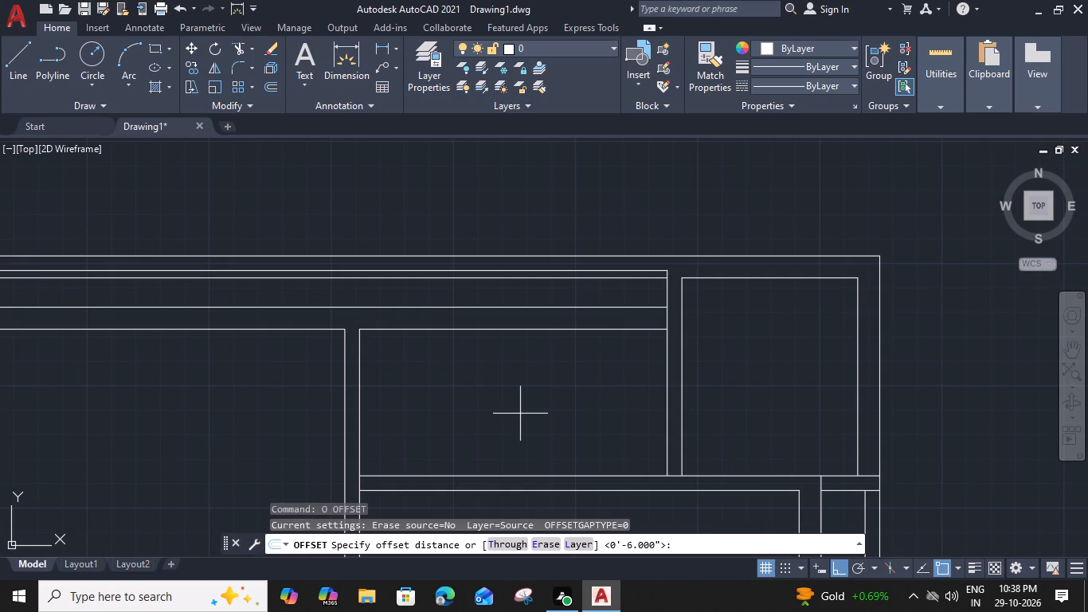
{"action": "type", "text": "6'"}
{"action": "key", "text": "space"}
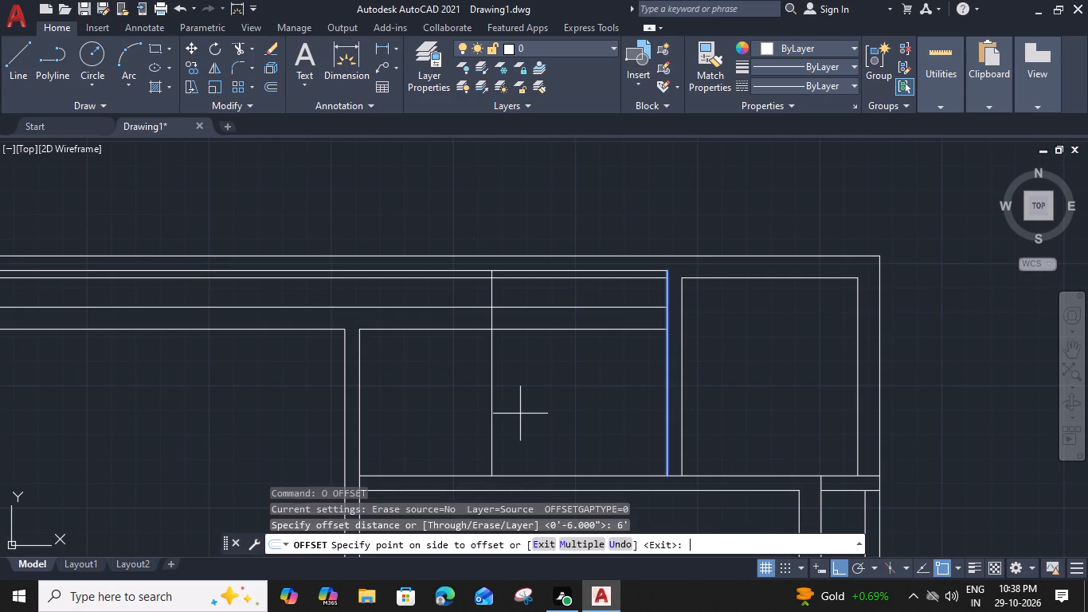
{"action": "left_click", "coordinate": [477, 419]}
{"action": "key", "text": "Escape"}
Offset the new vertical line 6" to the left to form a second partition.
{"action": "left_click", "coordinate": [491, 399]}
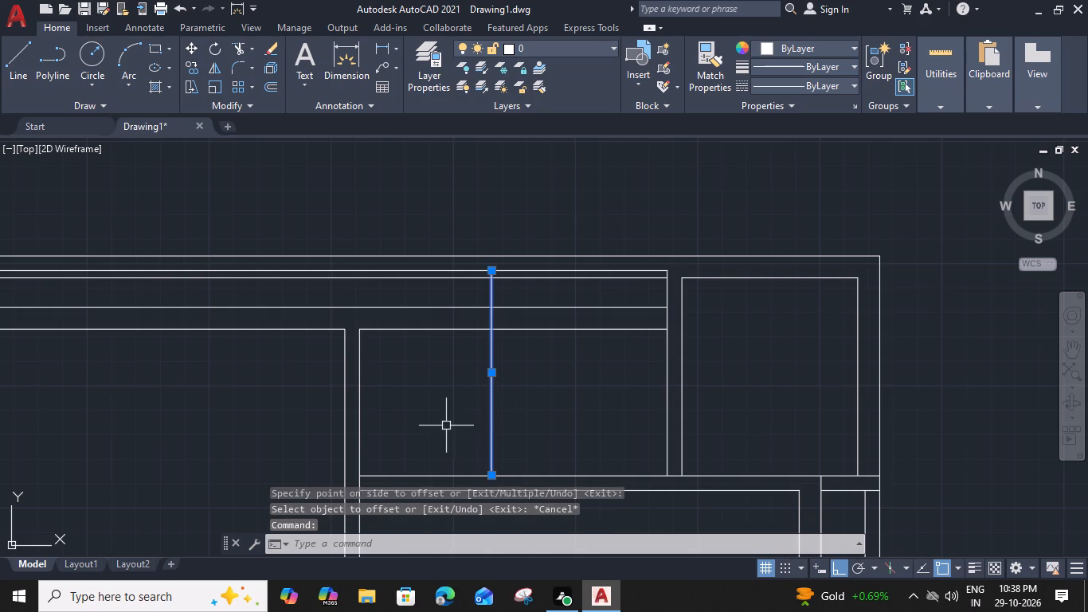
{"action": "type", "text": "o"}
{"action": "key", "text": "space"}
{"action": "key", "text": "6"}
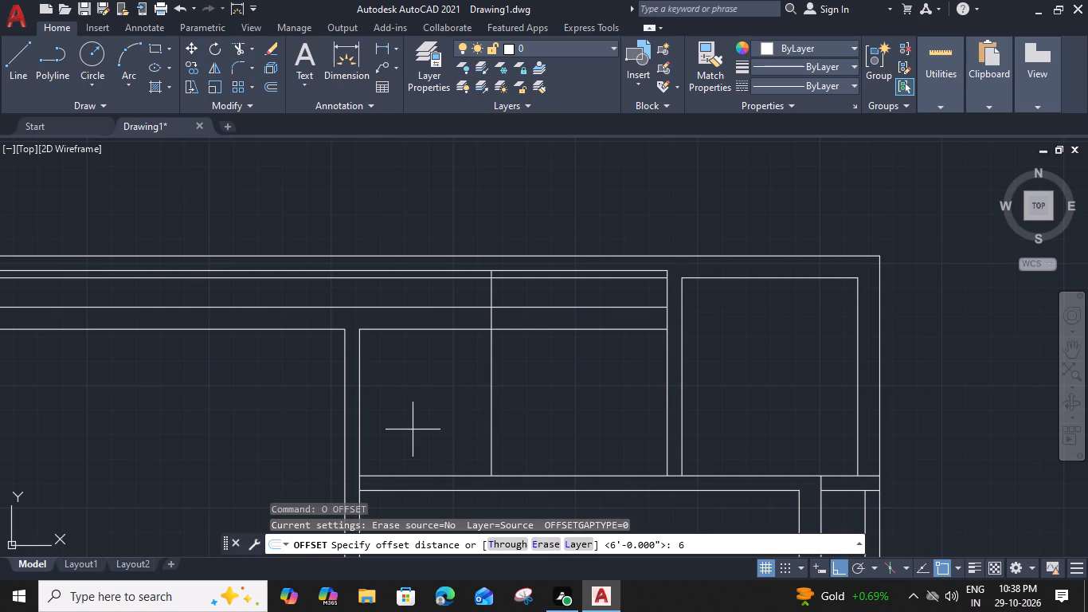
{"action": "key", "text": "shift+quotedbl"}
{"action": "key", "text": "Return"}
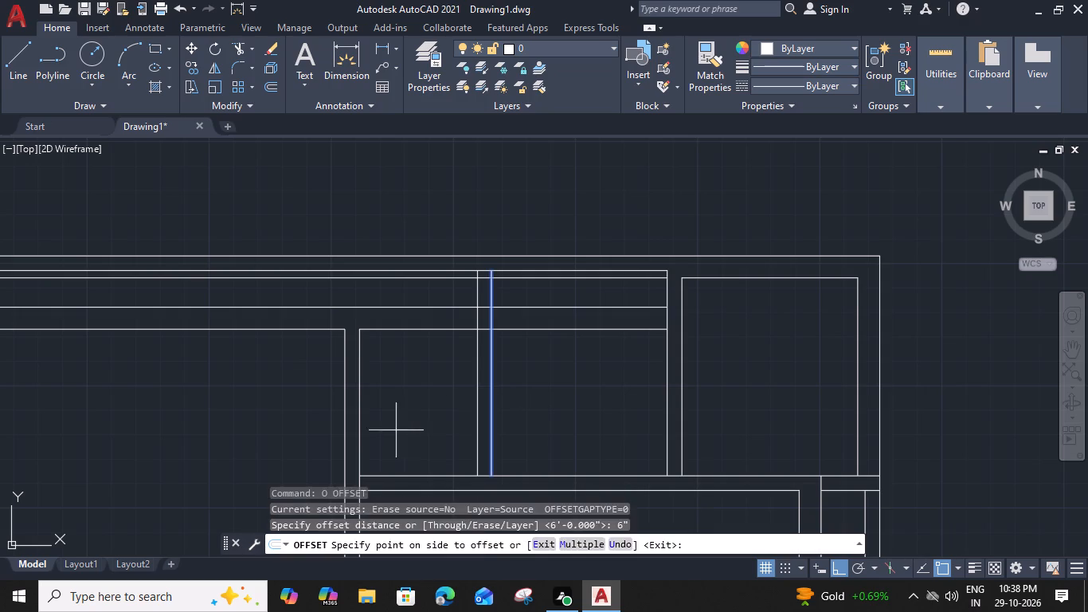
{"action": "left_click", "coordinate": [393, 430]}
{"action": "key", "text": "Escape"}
Measure the large room below the upper right compartments.
{"action": "scroll", "coordinate": [390, 430], "scroll_direction": "down", "scroll_amount": 2}
{"action": "middle_click_drag", "start_coordinate": [398, 430], "coordinate": [482, 301]}
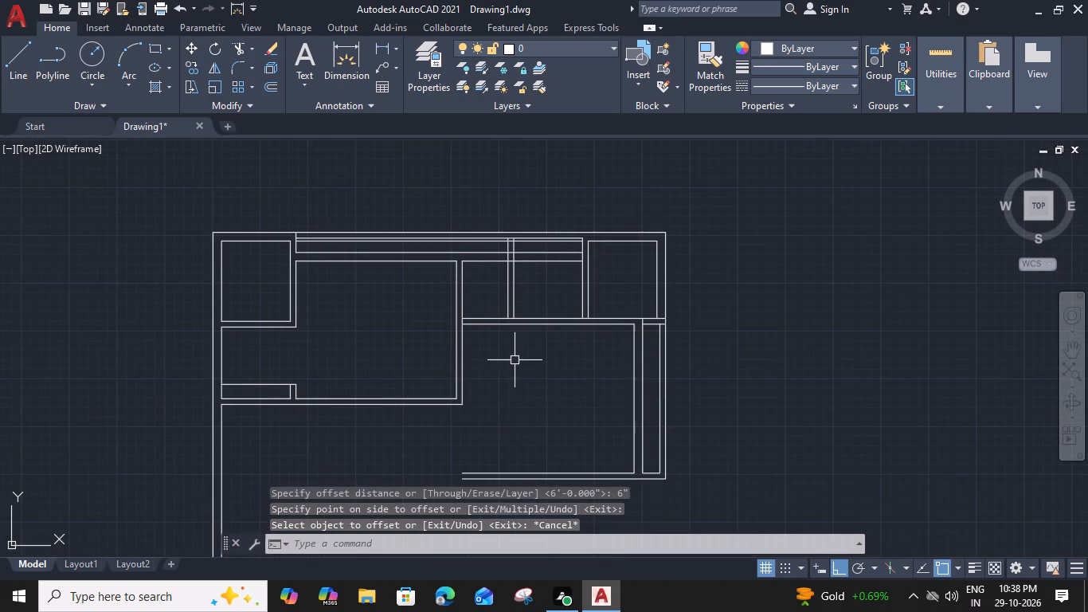
{"action": "type", "text": "mea"}
{"action": "key", "text": "space"}
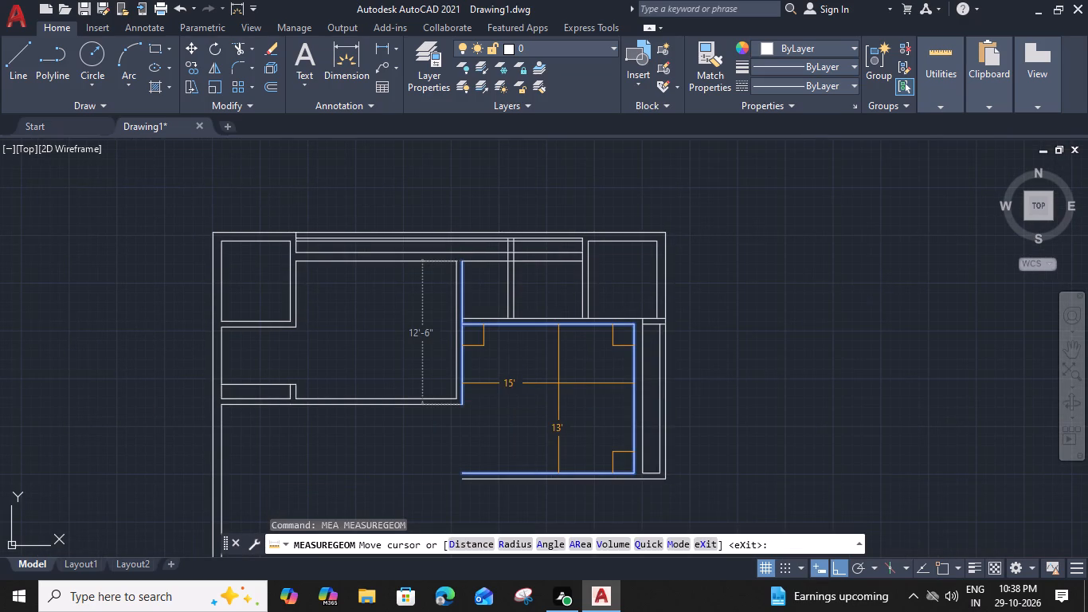
{"action": "key", "text": "Escape"}
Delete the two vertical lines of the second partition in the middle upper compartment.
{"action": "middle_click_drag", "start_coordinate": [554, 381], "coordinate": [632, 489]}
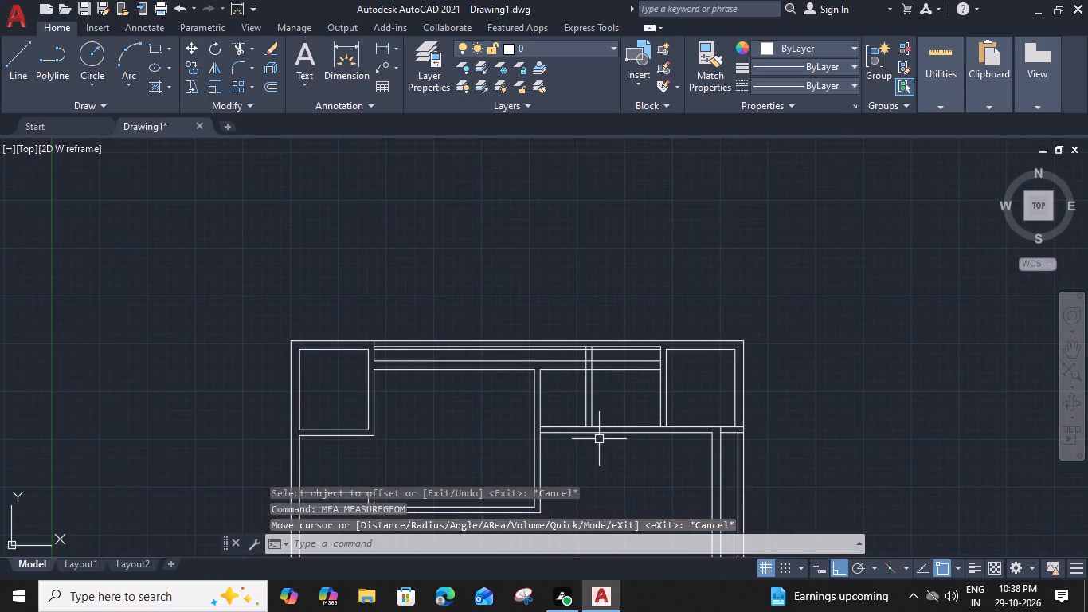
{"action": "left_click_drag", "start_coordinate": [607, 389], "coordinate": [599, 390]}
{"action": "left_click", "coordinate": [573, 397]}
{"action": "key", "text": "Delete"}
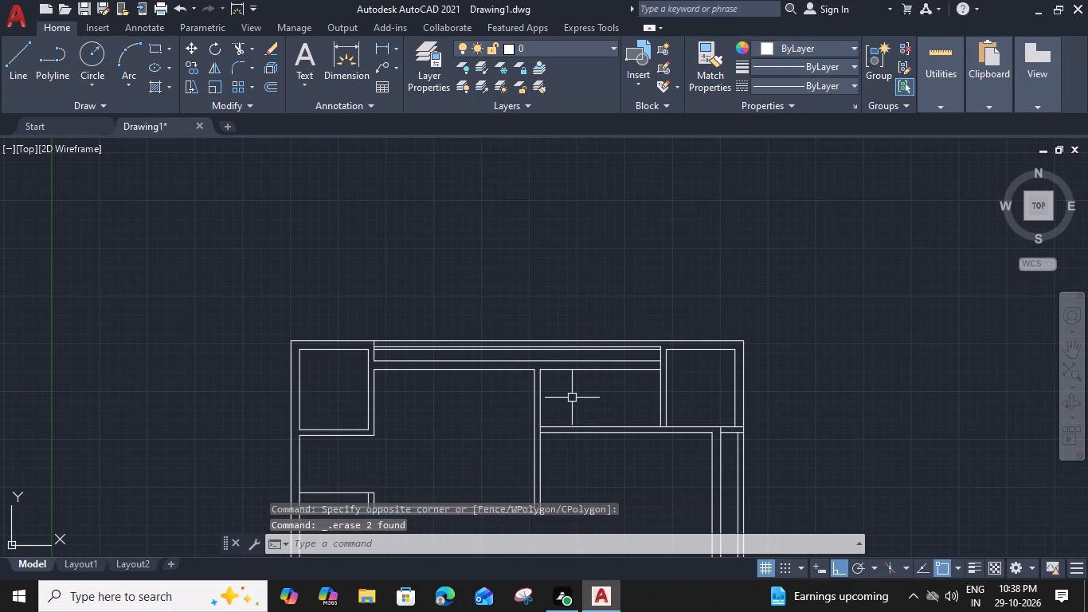
Delete the lower of the two closely spaced horizontal lines just below the top outer wall.
{"action": "middle_click_drag", "start_coordinate": [607, 385], "coordinate": [630, 394]}
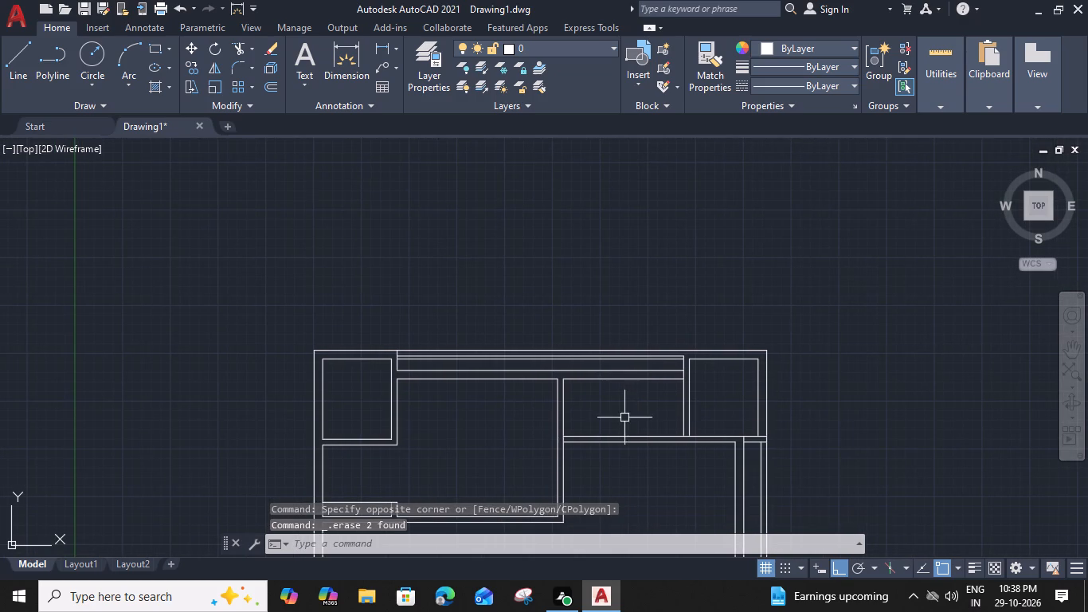
{"action": "scroll", "coordinate": [621, 351], "scroll_direction": "up", "scroll_amount": 1}
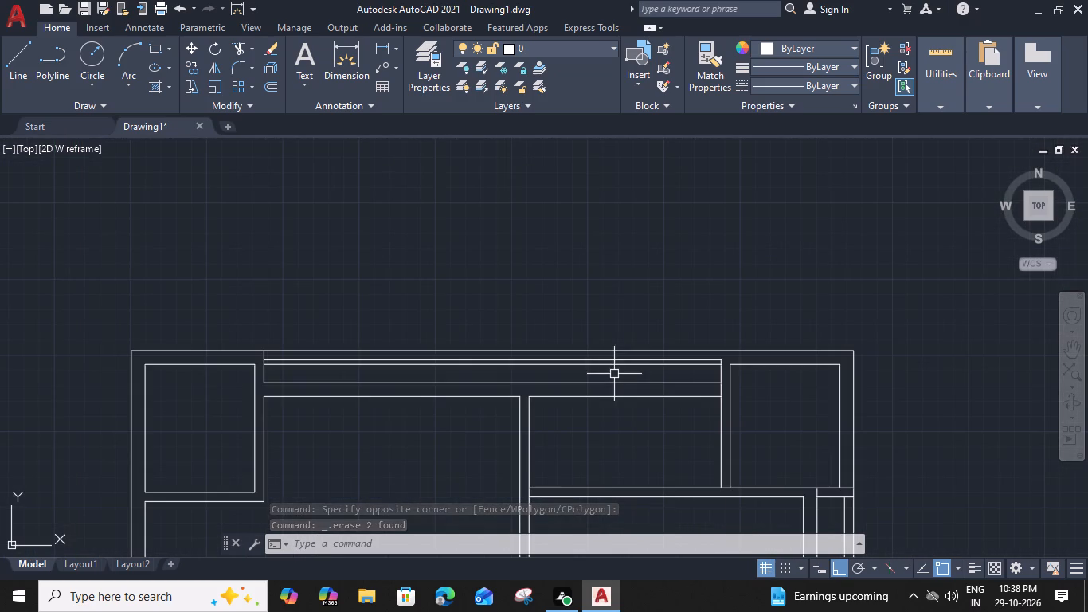
{"action": "left_click", "coordinate": [617, 365]}
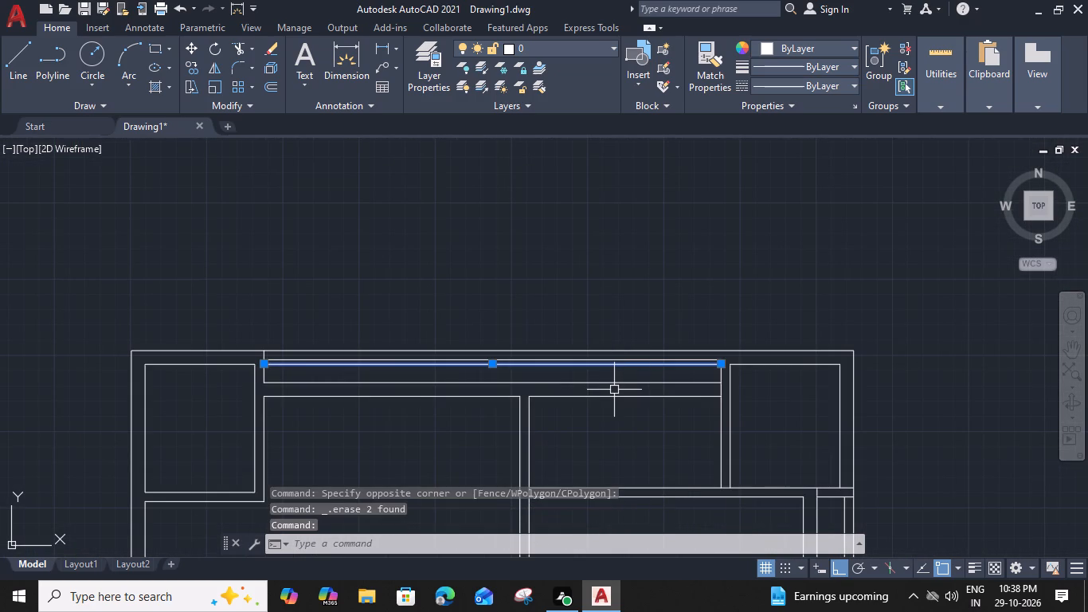
{"action": "key", "text": "Delete"}
Trim the short vertical stub joining the top outer wall line to the upper left end of the top strip.
{"action": "type", "text": "tr"}
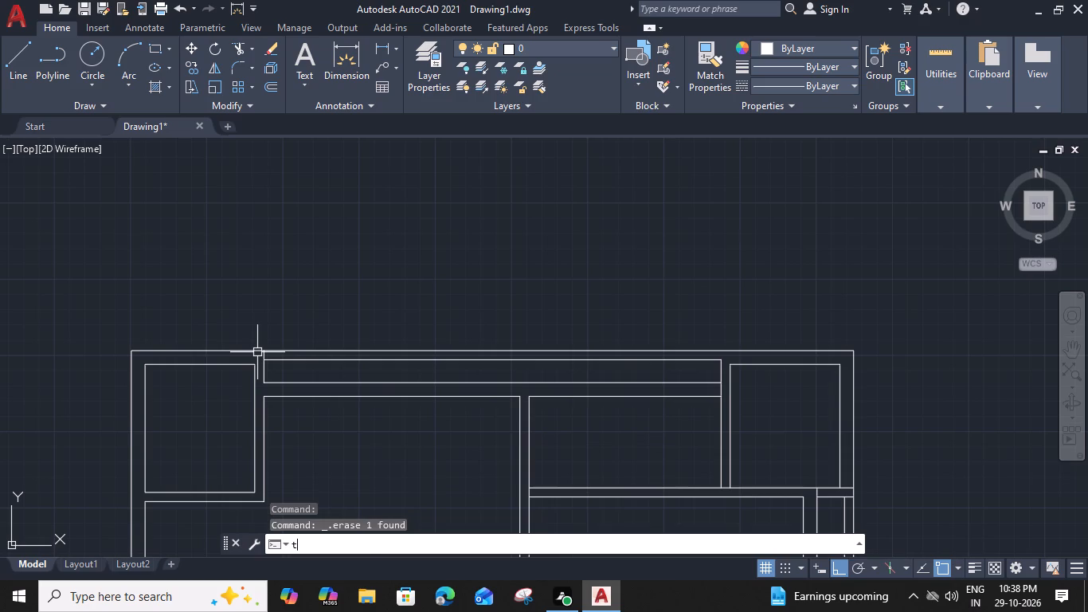
{"action": "key", "text": "space"}
{"action": "scroll", "coordinate": [260, 353], "scroll_direction": "up", "scroll_amount": 2}
{"action": "left_click", "coordinate": [268, 355]}
{"action": "scroll", "coordinate": [268, 355], "scroll_direction": "down", "scroll_amount": 2}
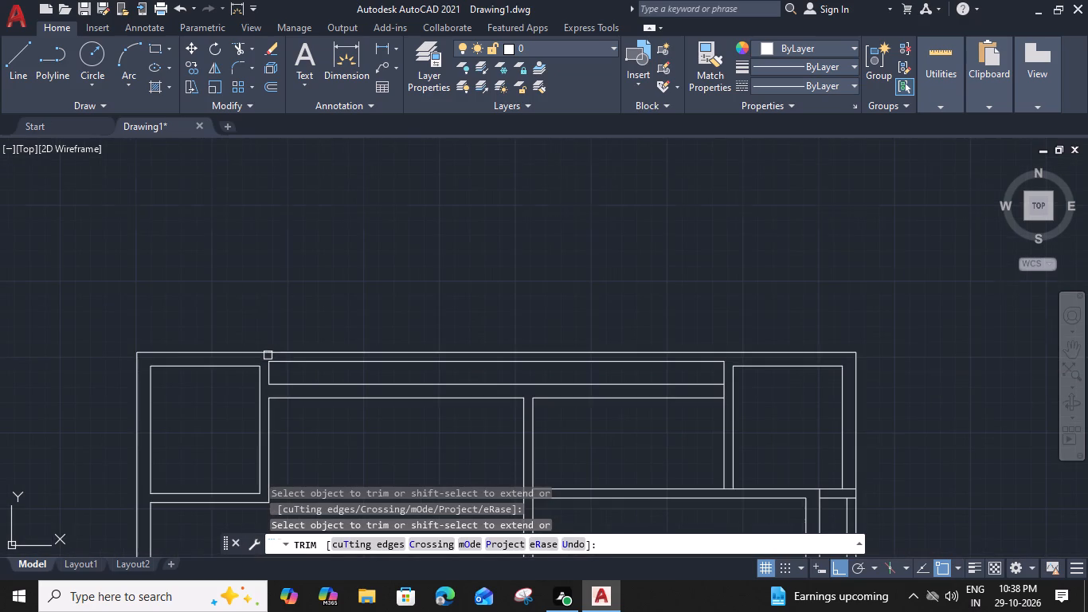
{"action": "middle_click_drag", "start_coordinate": [527, 422], "coordinate": [546, 352]}
{"action": "key", "text": "Escape"}
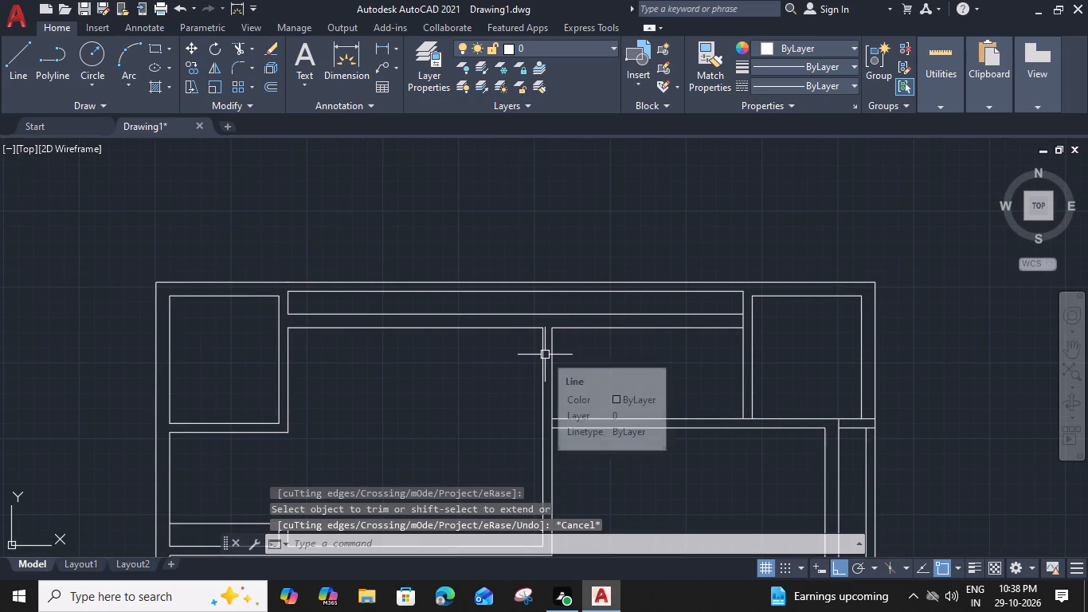
Trim the line pieces crossing the wall junctions beneath the upper right compartments and at the outer wall, so the partitions join openly.
{"action": "middle_click_drag", "start_coordinate": [646, 432], "coordinate": [607, 426]}
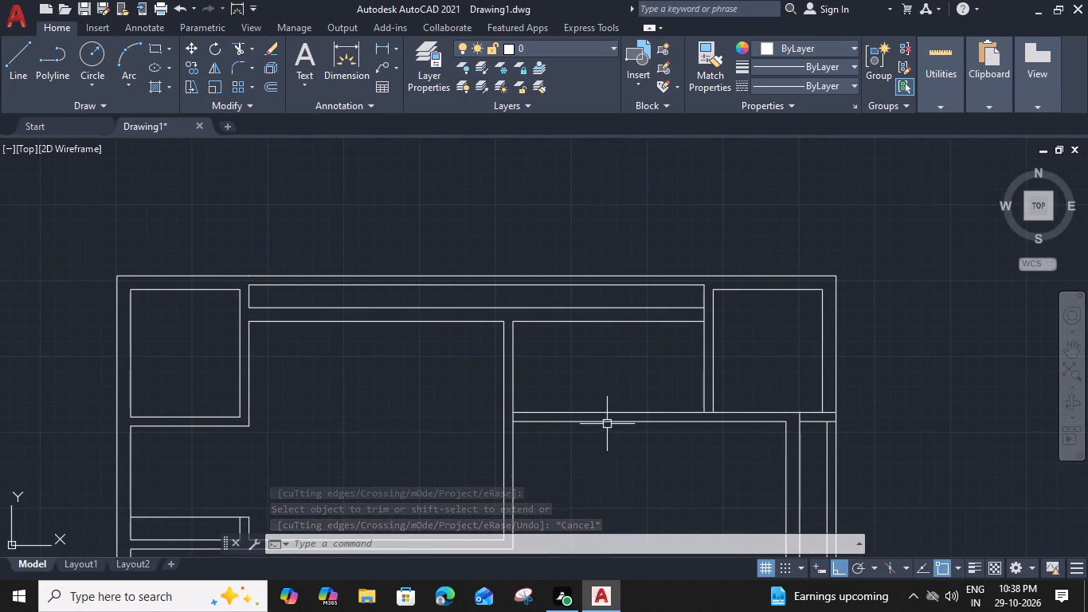
{"action": "key", "text": "t"}
{"action": "key", "text": "r"}
{"action": "key", "text": "space"}
{"action": "scroll", "coordinate": [706, 417], "scroll_direction": "up", "scroll_amount": 1}
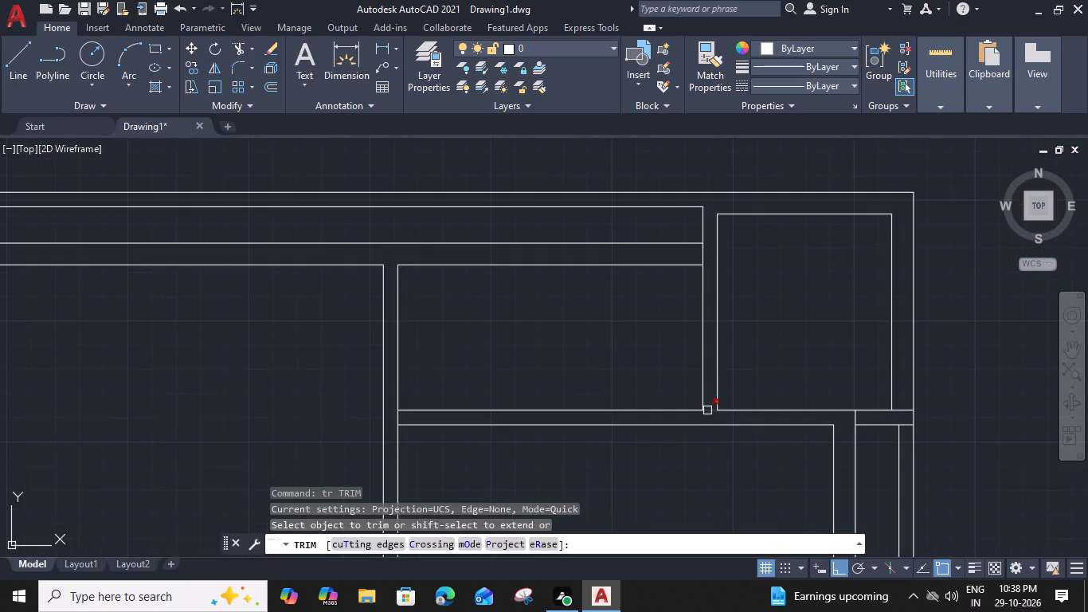
{"action": "left_click", "coordinate": [707, 410]}
{"action": "left_click", "coordinate": [398, 418]}
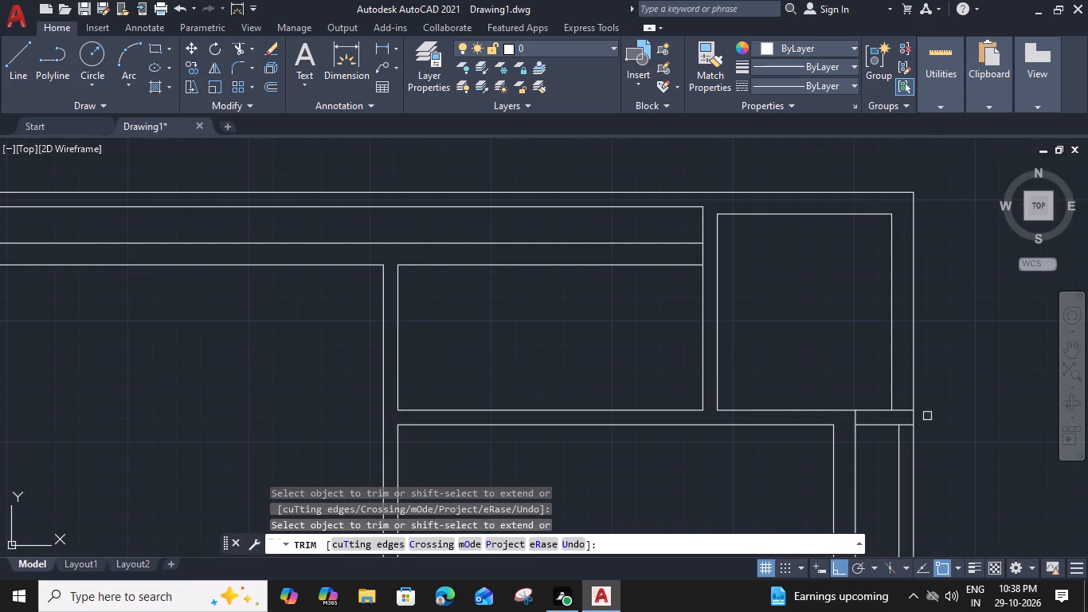
{"action": "left_click", "coordinate": [853, 418]}
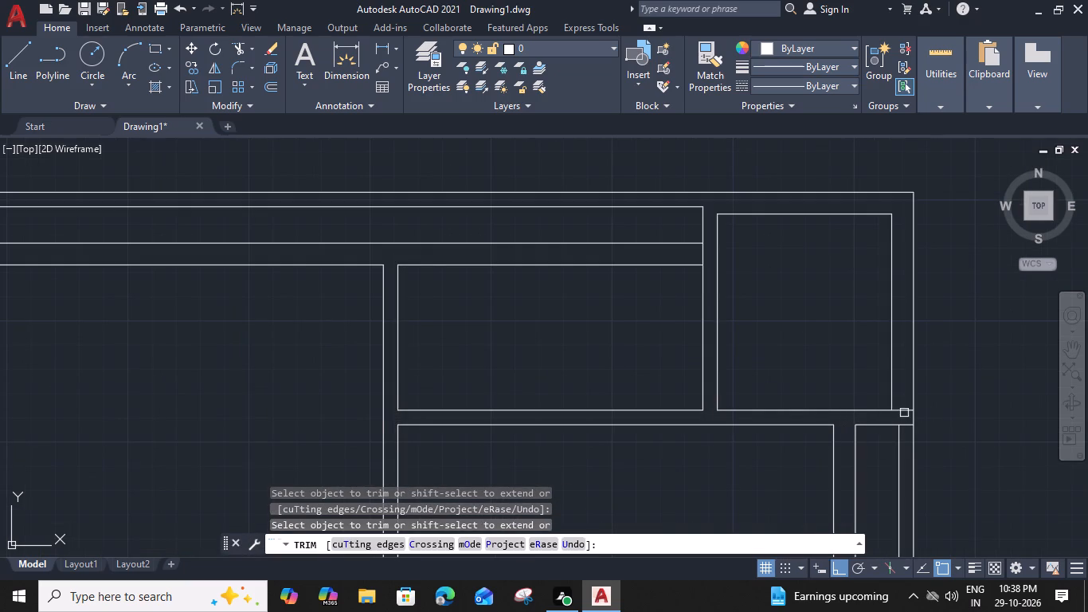
{"action": "left_click", "coordinate": [903, 408]}
{"action": "left_click", "coordinate": [906, 423]}
{"action": "scroll", "coordinate": [906, 423], "scroll_direction": "down", "scroll_amount": 1}
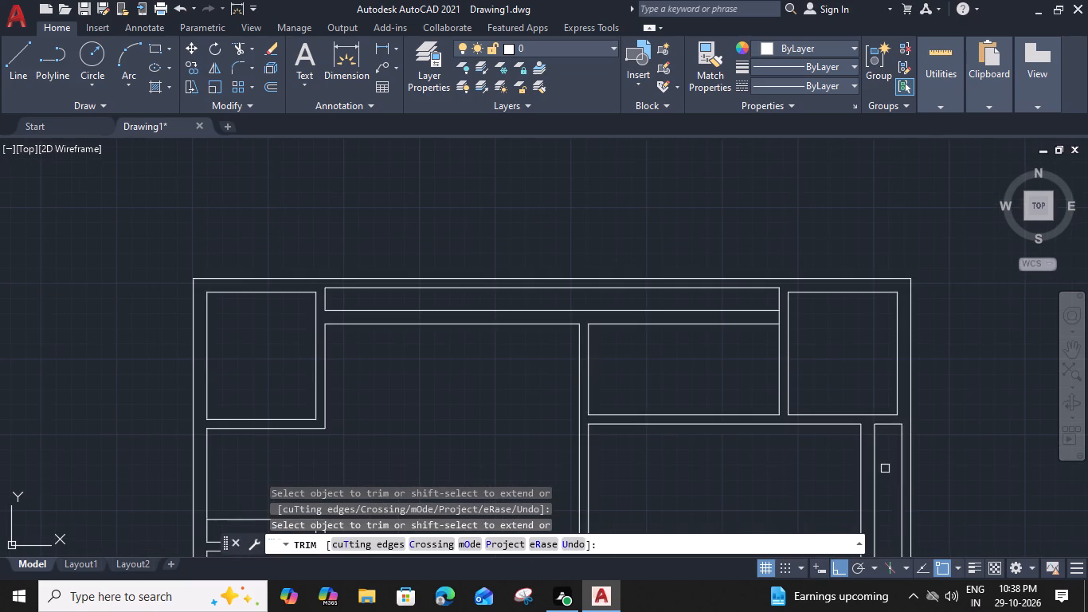
{"action": "middle_click_drag", "start_coordinate": [885, 469], "coordinate": [824, 259]}
{"action": "key", "text": "Escape"}
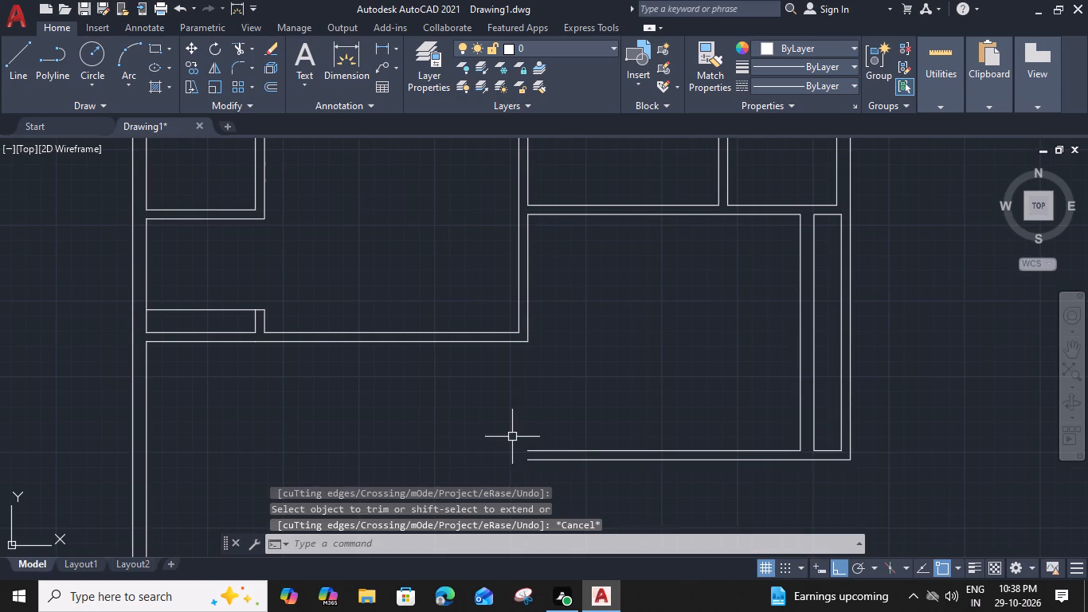
Extend both lines of the central vertical partition downward, taking the right one to the large right room's bottom inner line.
{"action": "middle_click_drag", "start_coordinate": [512, 437], "coordinate": [628, 443]}
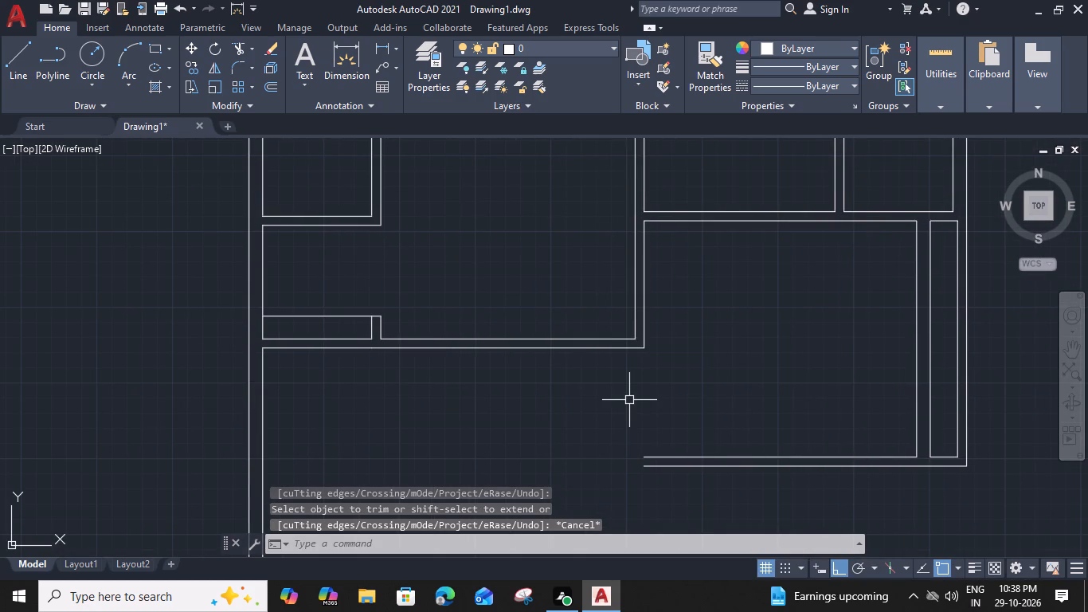
{"action": "type", "text": "ex"}
{"action": "key", "text": "space"}
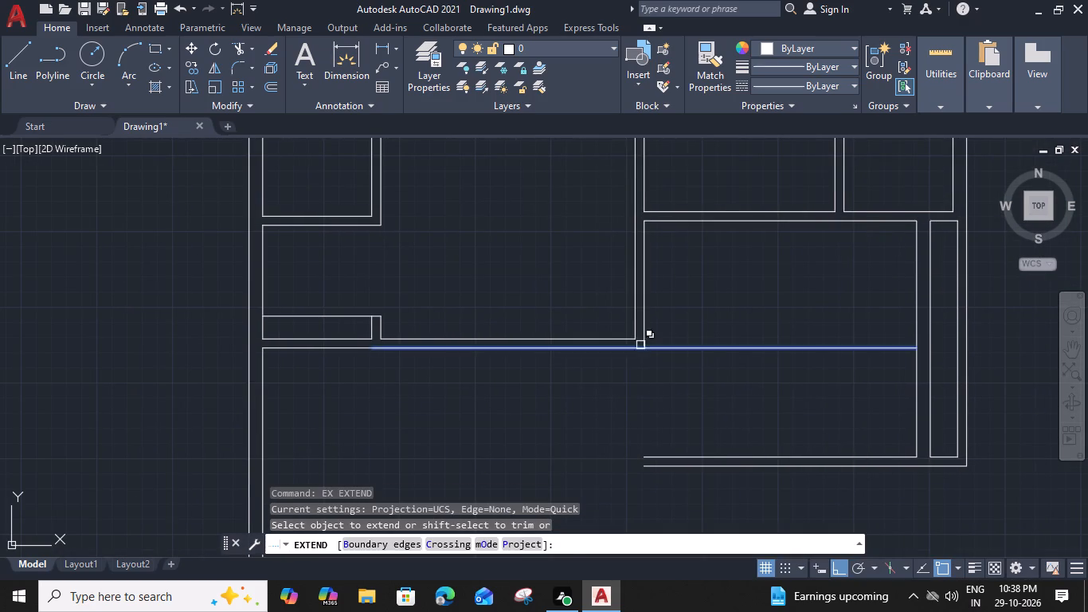
{"action": "left_click", "coordinate": [644, 324]}
{"action": "left_click", "coordinate": [632, 323]}
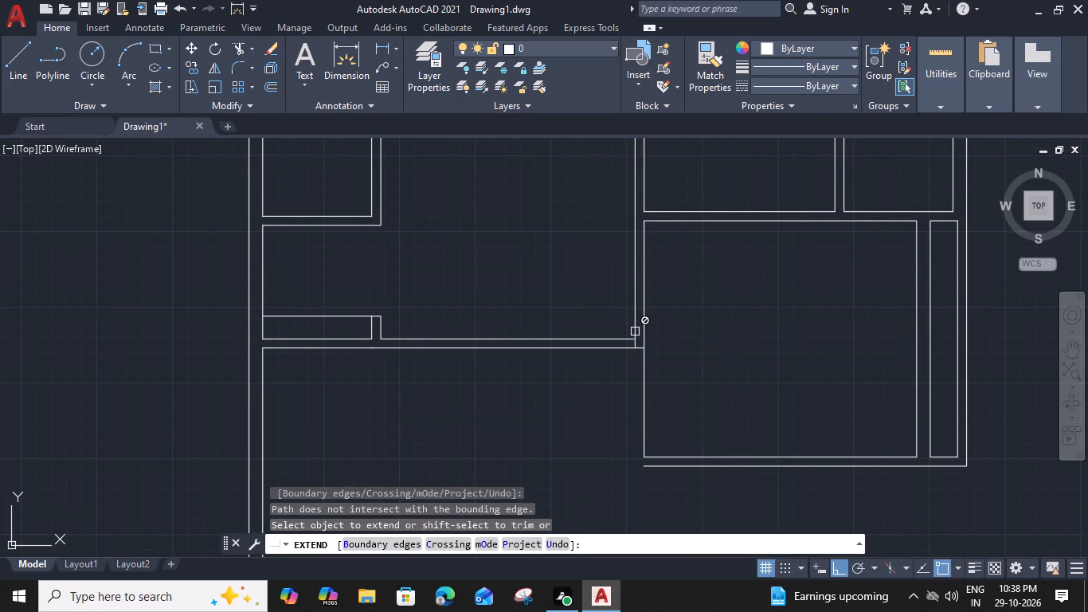
{"action": "key", "text": "Escape"}
Fillet the large right room's bottom outer line with the left line of the vertical partition to close the corner.
{"action": "key", "text": "f"}
{"action": "key", "text": "space"}
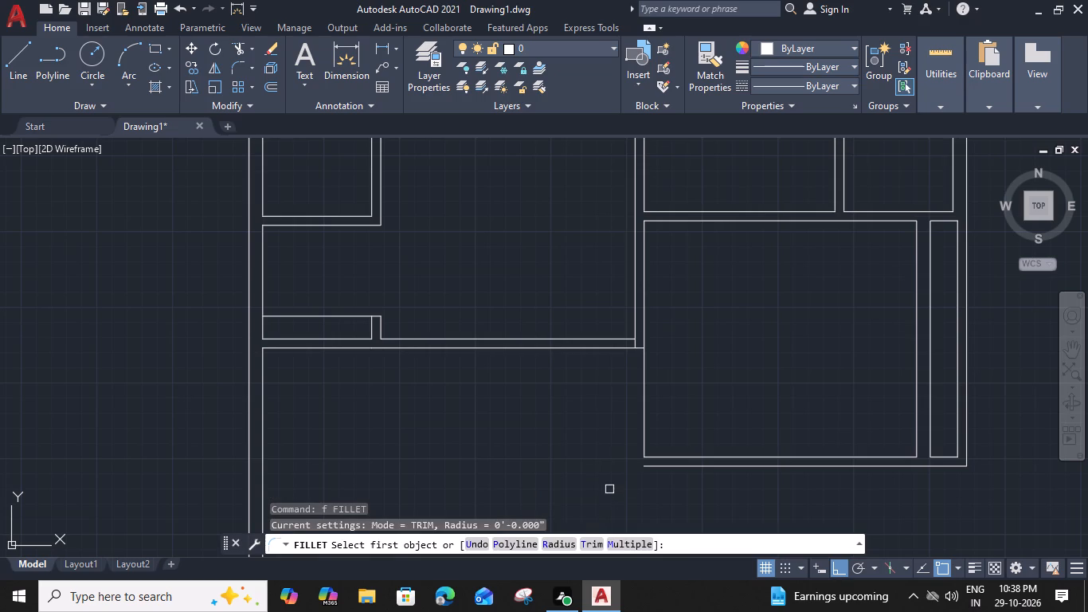
{"action": "left_click", "coordinate": [650, 469]}
{"action": "scroll", "coordinate": [631, 340], "scroll_direction": "up", "scroll_amount": 1}
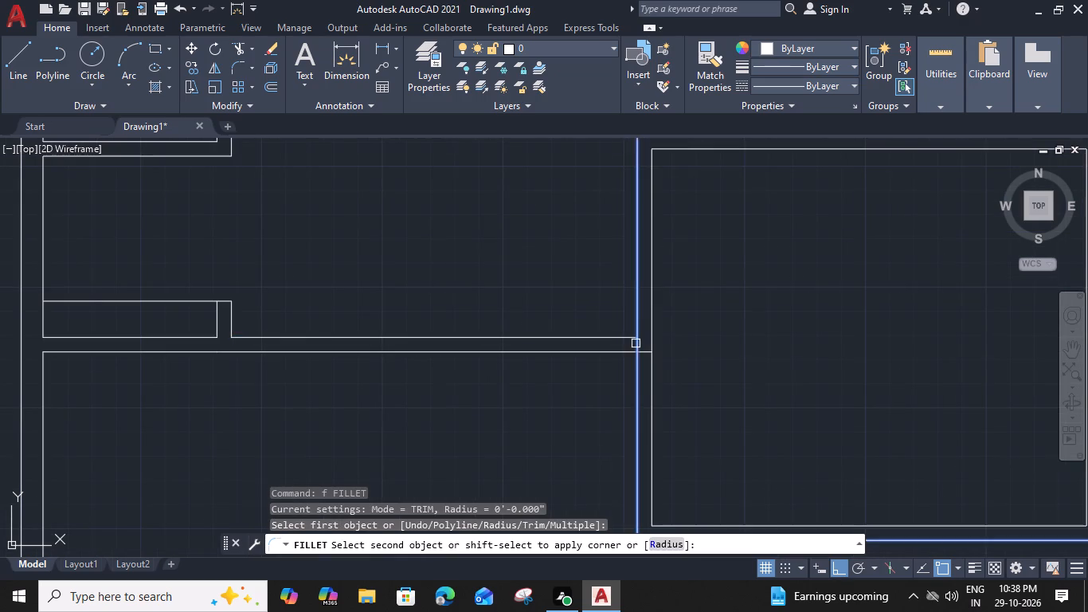
{"action": "left_click", "coordinate": [636, 344]}
{"action": "key", "text": "Escape"}
Trim the overlapping pieces where the horizontal partition meets the central vertical partition.
{"action": "type", "text": "tr"}
{"action": "key", "text": "space"}
{"action": "scroll", "coordinate": [632, 347], "scroll_direction": "up", "scroll_amount": 1}
{"action": "left_click", "coordinate": [636, 347]}
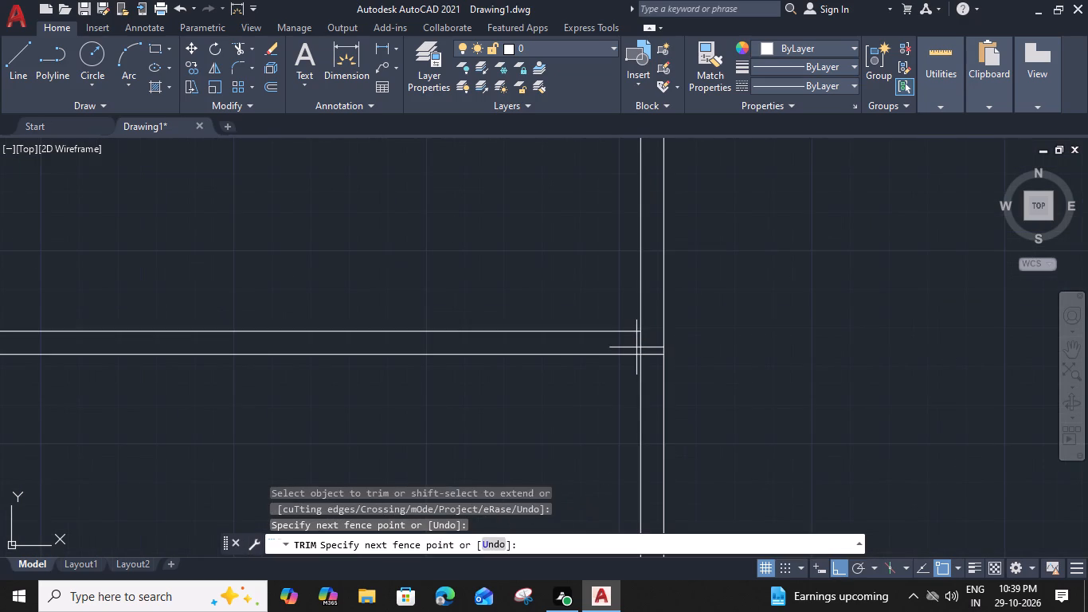
{"action": "left_click", "coordinate": [655, 361]}
{"action": "key", "text": "Escape"}
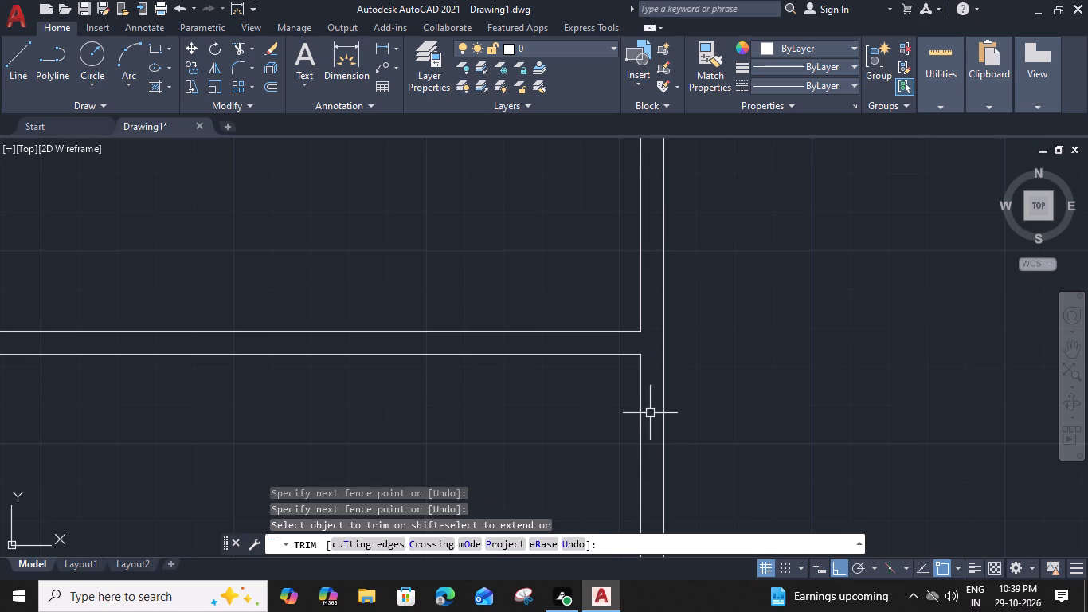
Offset the lower left room's inner left wall line 12'5" to the right.
{"action": "scroll", "coordinate": [649, 410], "scroll_direction": "down", "scroll_amount": 2}
{"action": "middle_click_drag", "start_coordinate": [595, 469], "coordinate": [680, 394]}
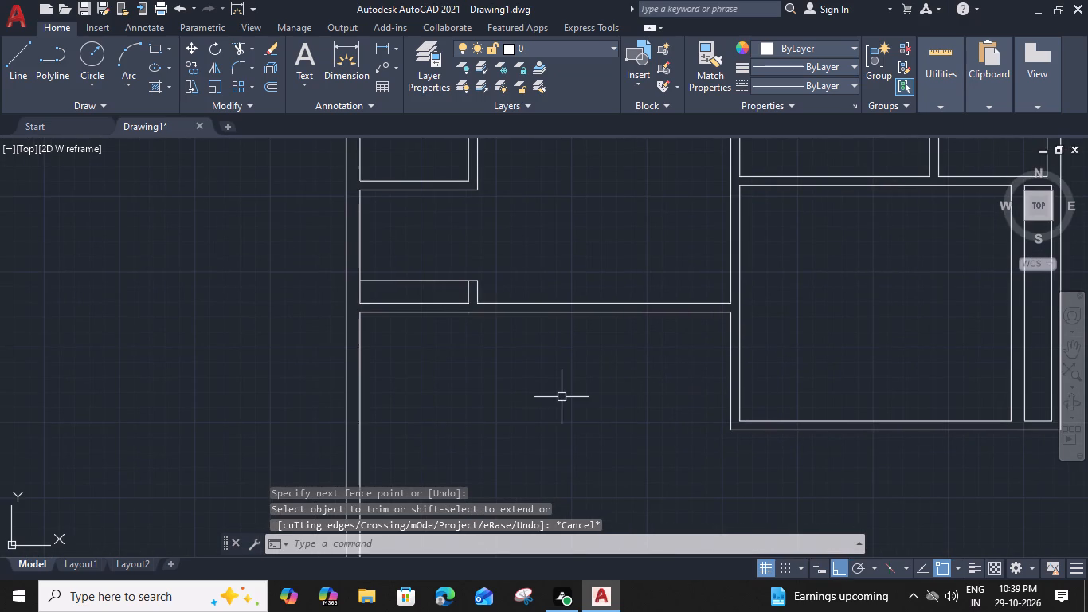
{"action": "left_click", "coordinate": [363, 371]}
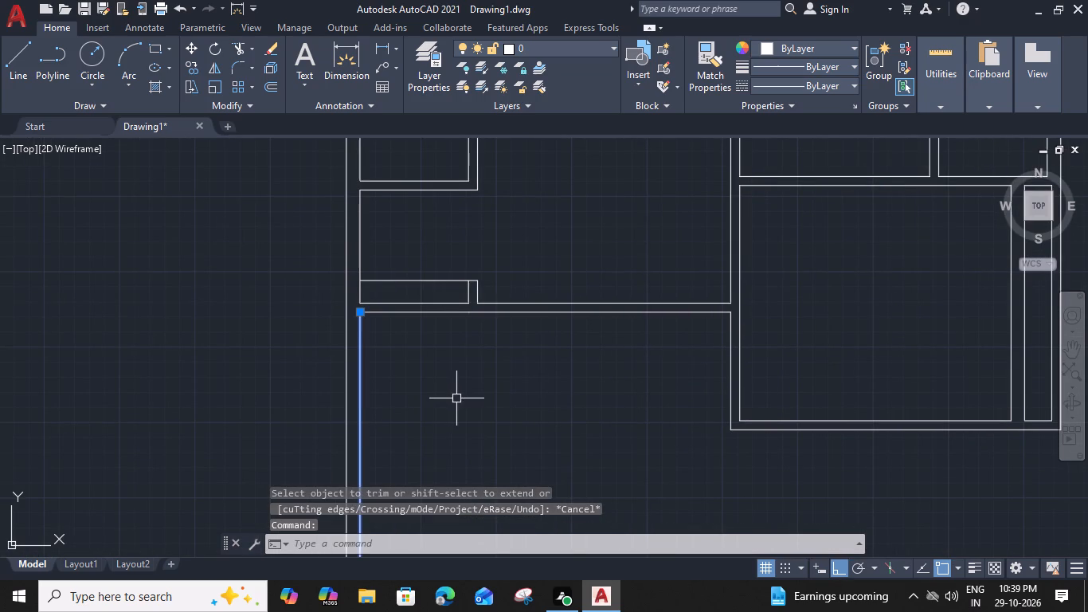
{"action": "type", "text": "o"}
{"action": "key", "text": "space"}
{"action": "type", "text": "12'5"}
{"action": "key", "text": "shift+quotedbl"}
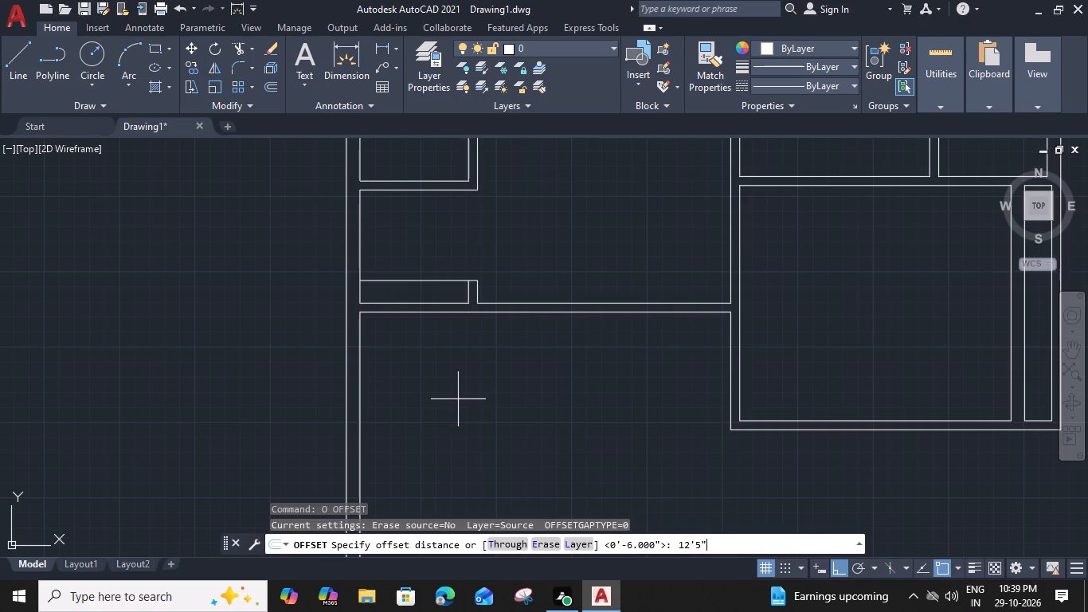
{"action": "key", "text": "Return"}
{"action": "left_click", "coordinate": [528, 413]}
{"action": "key", "text": "Escape"}
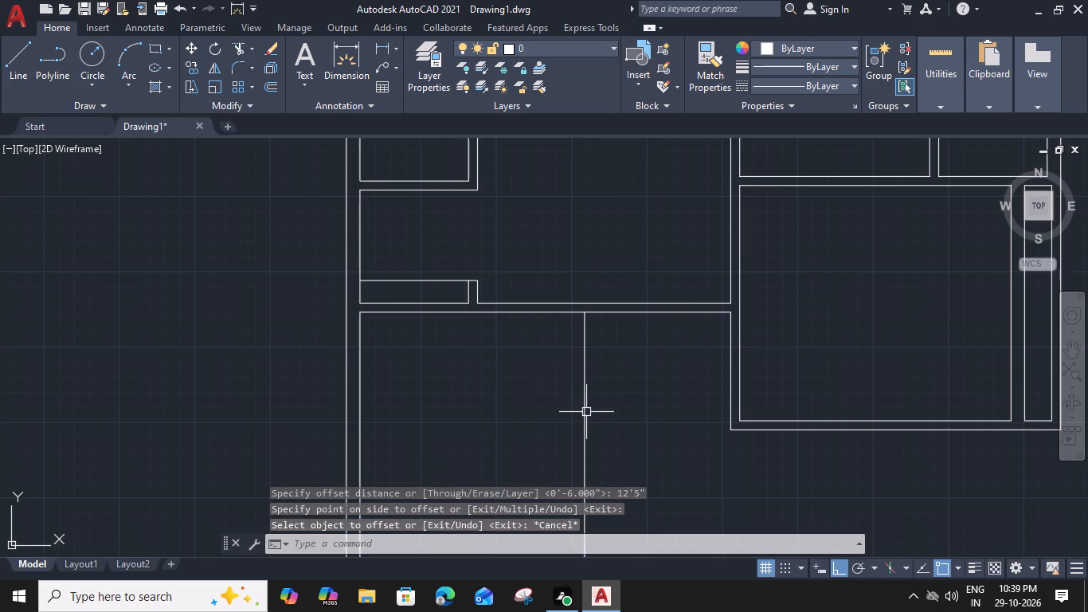
Offset the new vertical line 6" to the right to form a partition.
{"action": "left_click", "coordinate": [586, 412]}
{"action": "type", "text": "o 6\""}
{"action": "key", "text": "Return"}
{"action": "left_click", "coordinate": [626, 422]}
{"action": "key", "text": "Escape"}
Trim the horizontal line piece between the new partition's two lines at its top junction.
{"action": "type", "text": "tr"}
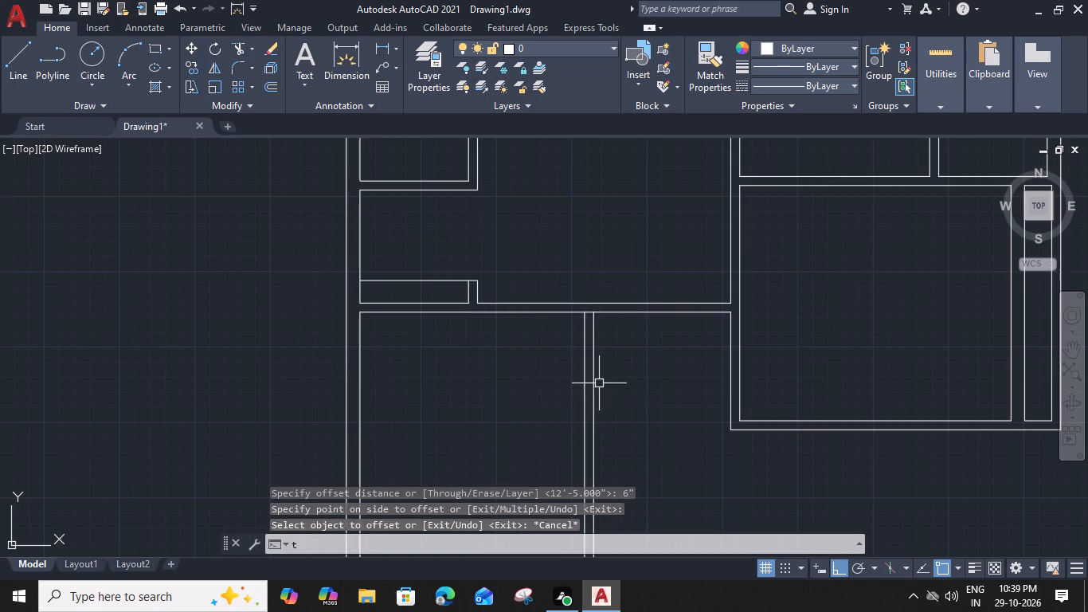
{"action": "key", "text": "space"}
{"action": "scroll", "coordinate": [591, 302], "scroll_direction": "up", "scroll_amount": 1}
{"action": "left_click", "coordinate": [590, 315]}
{"action": "key", "text": "Escape"}
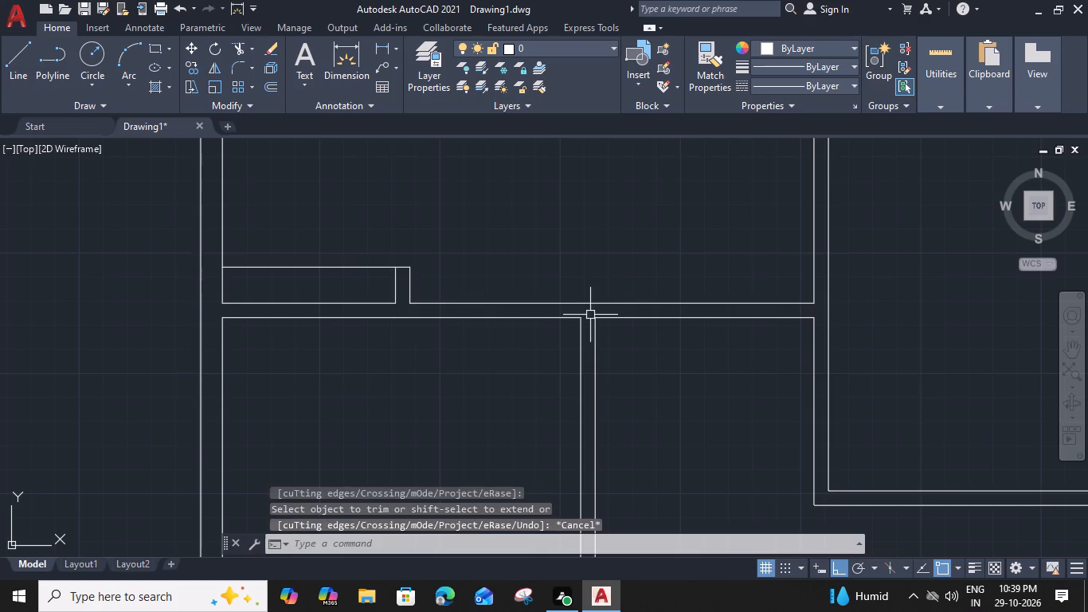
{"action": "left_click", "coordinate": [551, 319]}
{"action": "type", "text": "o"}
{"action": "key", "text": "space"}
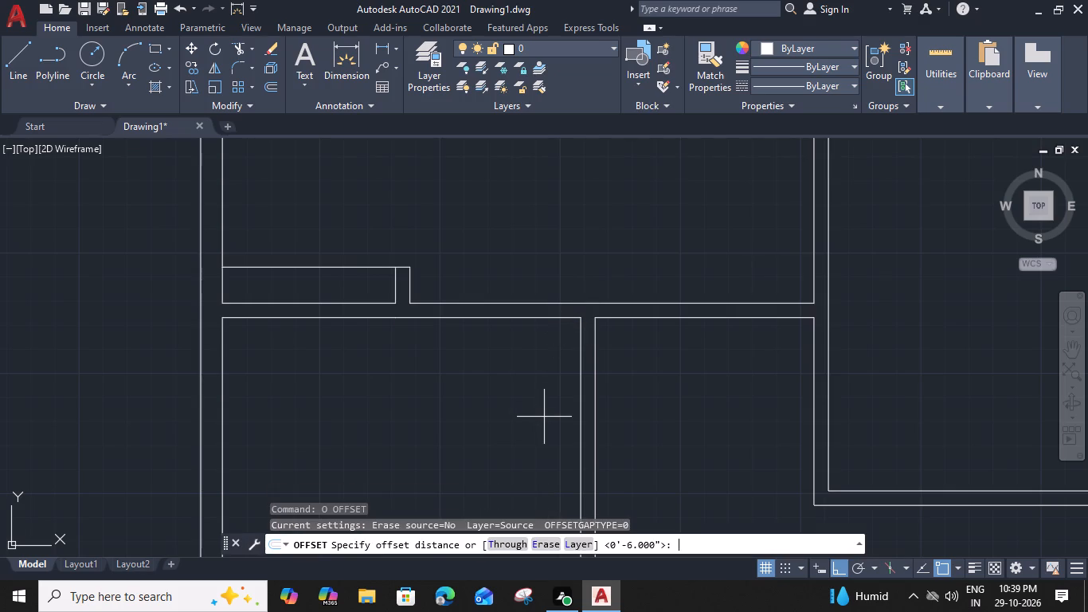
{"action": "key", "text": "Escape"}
Replace the right segment of the lower left room's top line by deleting it and extending the left segment to the new partition.
{"action": "left_click", "coordinate": [479, 318]}
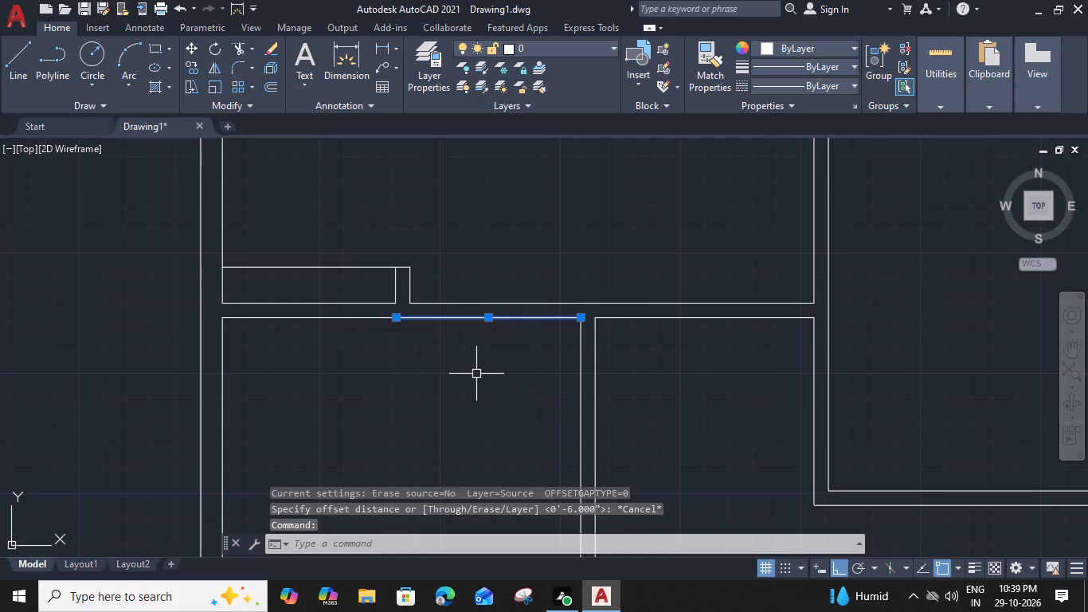
{"action": "key", "text": "Delete"}
{"action": "type", "text": "ex"}
{"action": "key", "text": "space"}
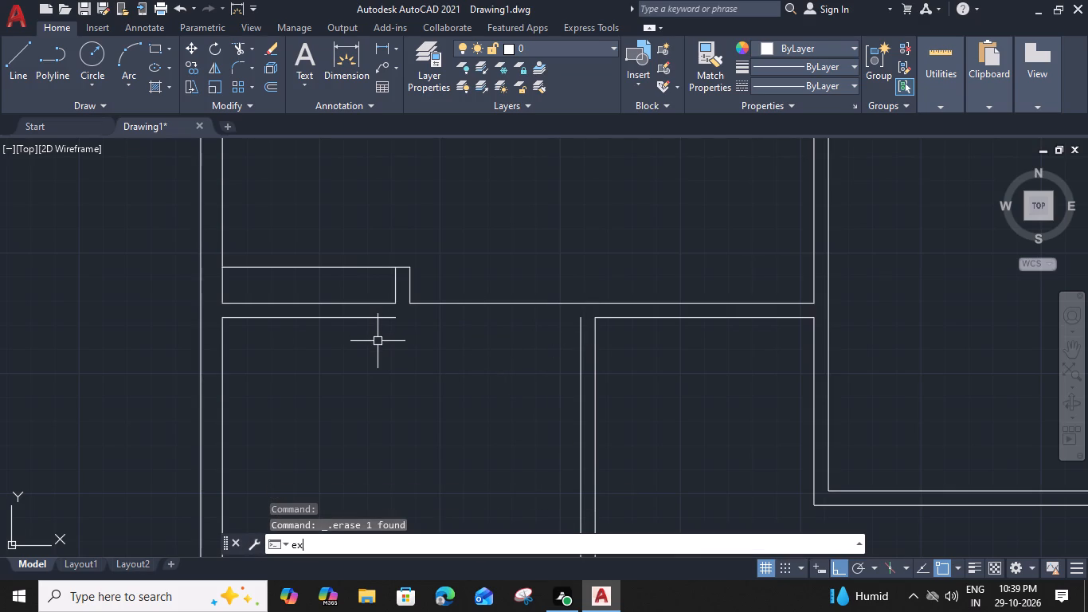
{"action": "left_click", "coordinate": [374, 314]}
{"action": "key", "text": "Escape"}
Offset the lower left room's top line 10' downward.
{"action": "left_click", "coordinate": [375, 316]}
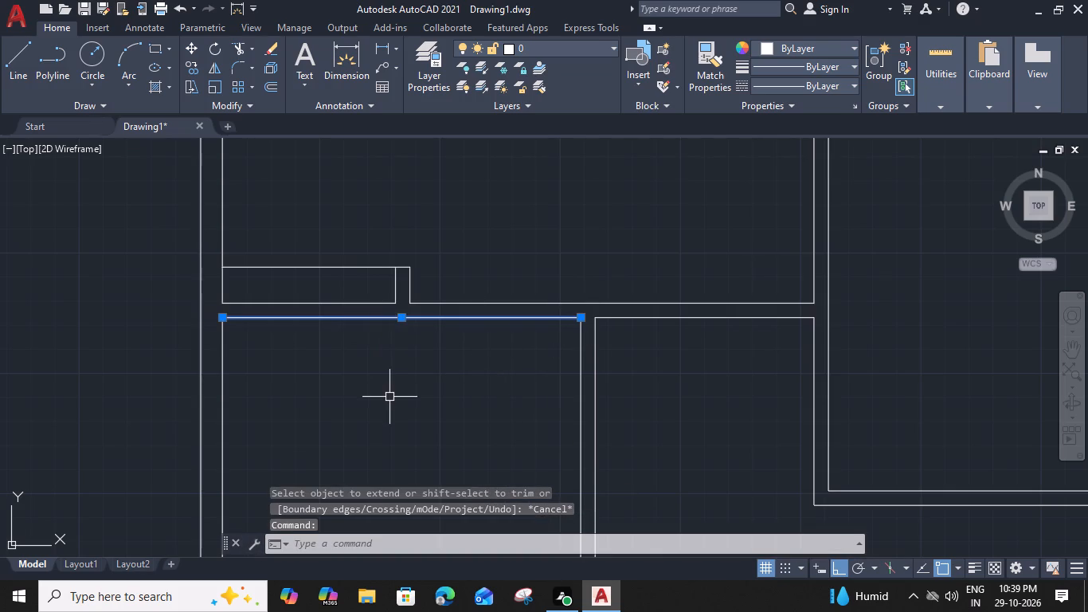
{"action": "type", "text": "o"}
{"action": "key", "text": "space"}
{"action": "key", "text": "1"}
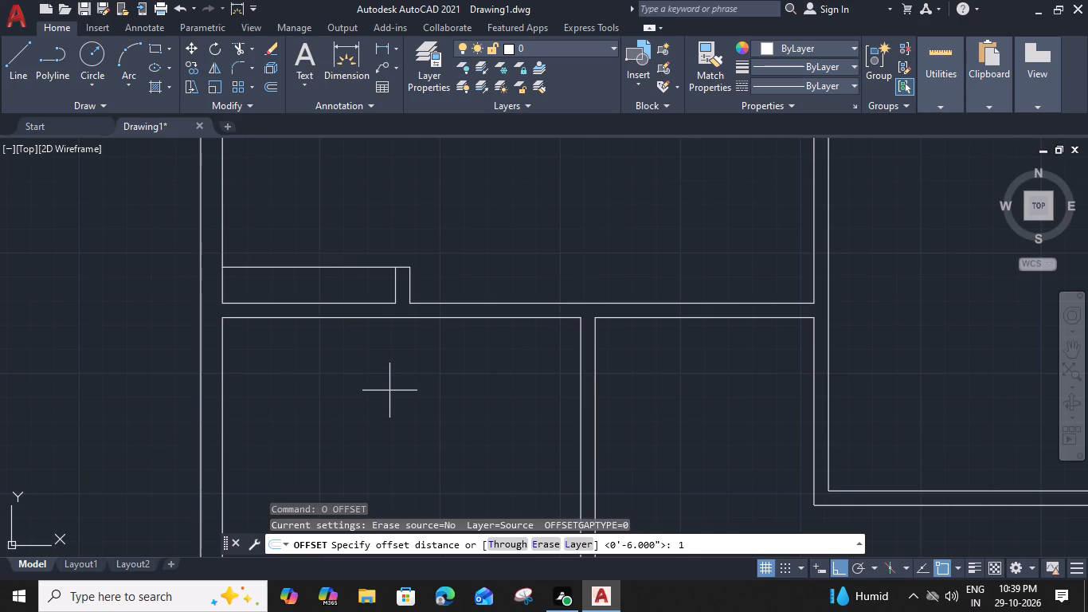
{"action": "type", "text": "0'"}
{"action": "key", "text": "space"}
{"action": "scroll", "coordinate": [398, 437], "scroll_direction": "down", "scroll_amount": 1}
{"action": "middle_click_drag", "start_coordinate": [405, 422], "coordinate": [398, 437]}
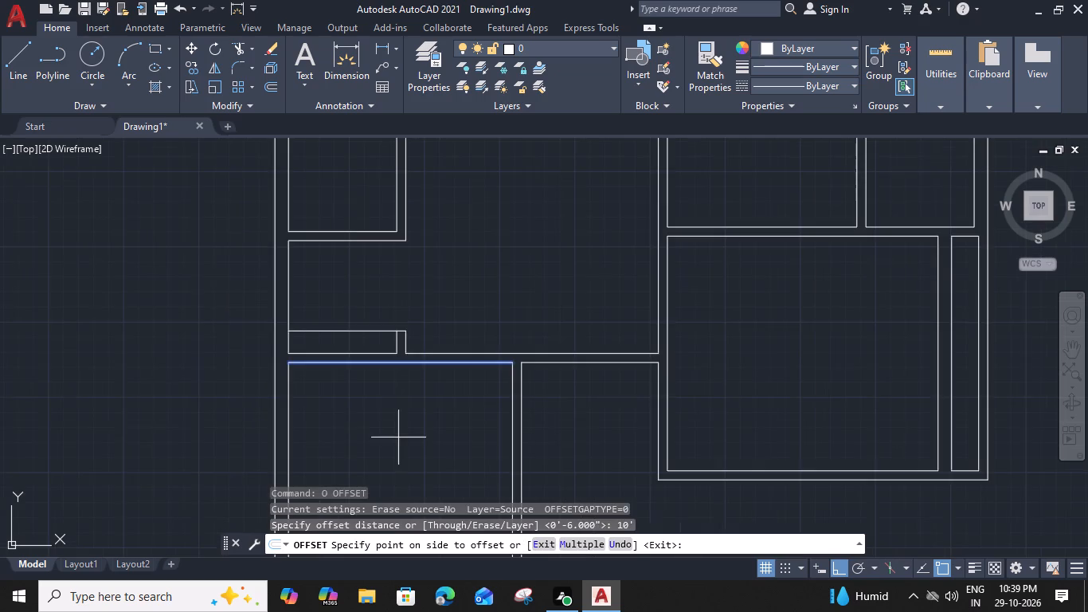
{"action": "middle_click_drag", "start_coordinate": [398, 437], "coordinate": [429, 305]}
{"action": "left_click", "coordinate": [434, 363]}
{"action": "key", "text": "Escape"}
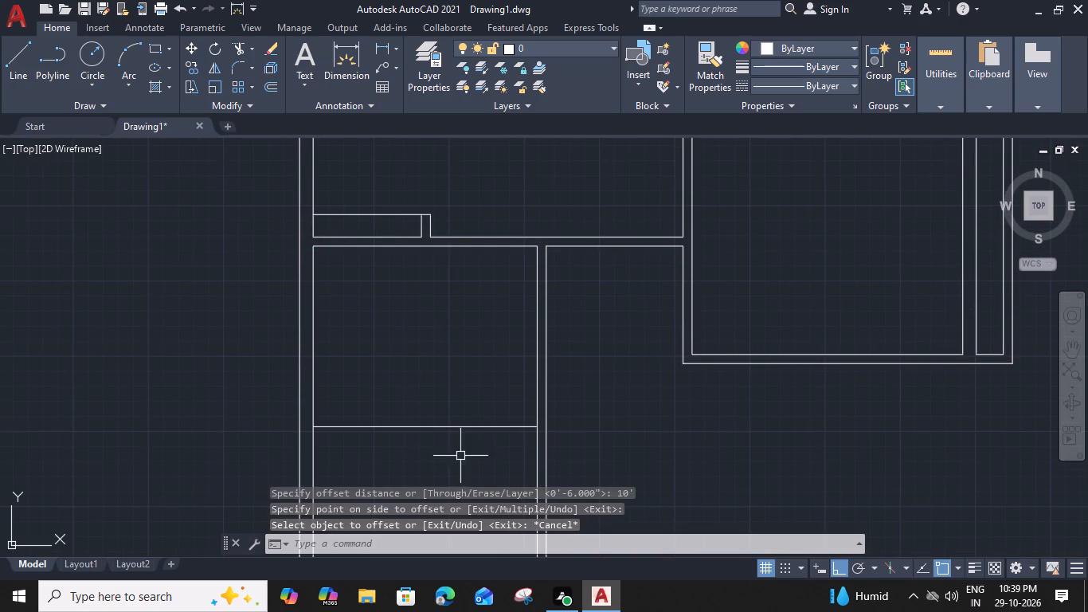
Offset the new horizontal line 6" downward to form a partition.
{"action": "left_click", "coordinate": [463, 428]}
{"action": "key", "text": "o"}
{"action": "key", "text": "space"}
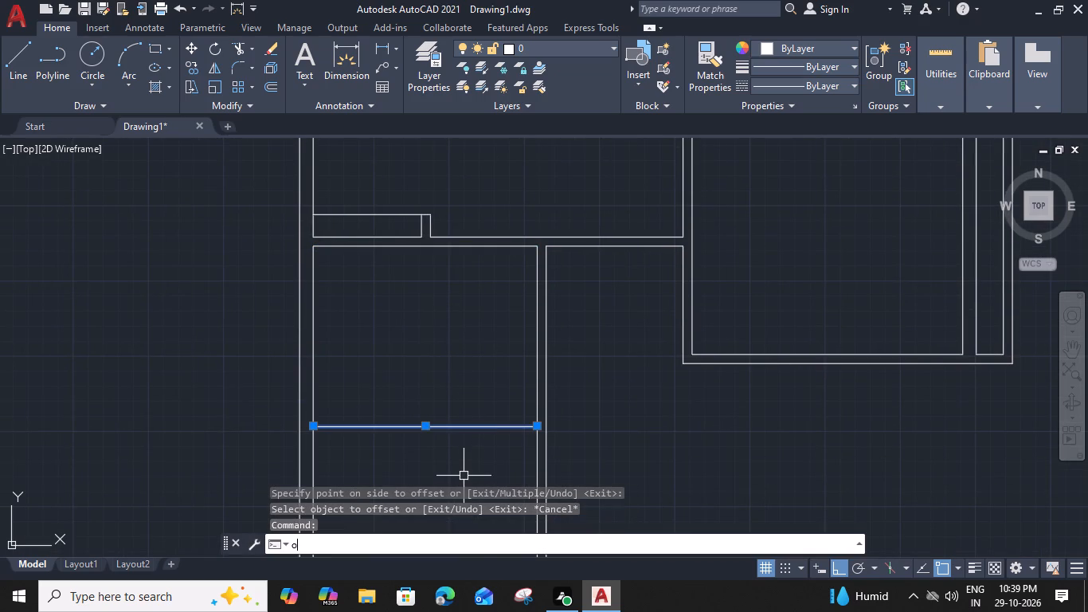
{"action": "type", "text": "6\""}
{"action": "key", "text": "Return"}
{"action": "left_click", "coordinate": [464, 481]}
{"action": "key", "text": "Escape"}
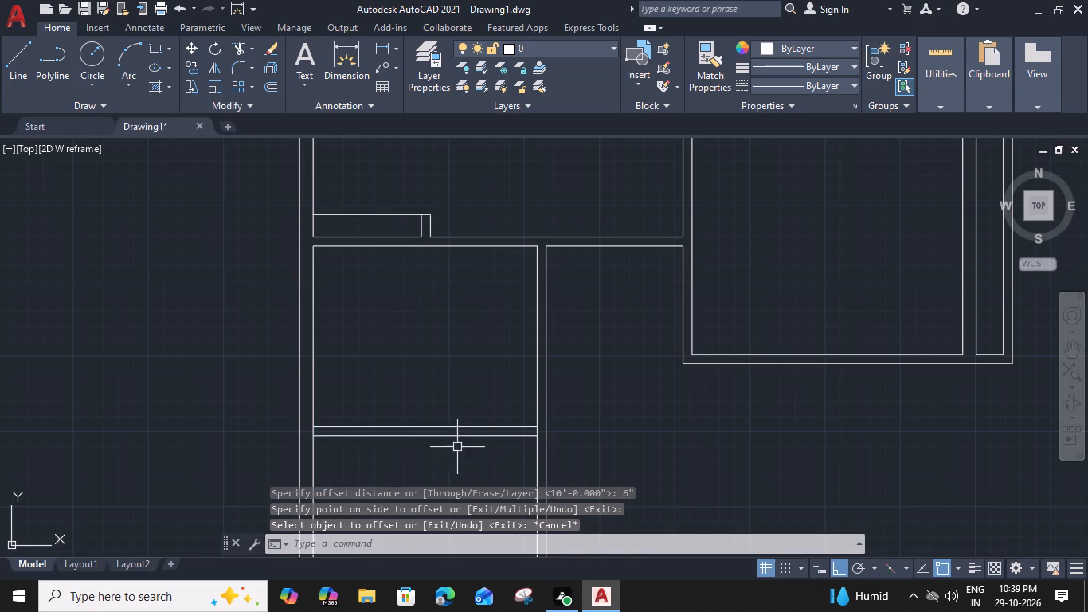
Trim the vertical line pieces between the horizontal partition's two lines at both its left and right ends.
{"action": "middle_click_drag", "start_coordinate": [452, 424], "coordinate": [465, 319]}
{"action": "type", "text": "tr"}
{"action": "key", "text": "space"}
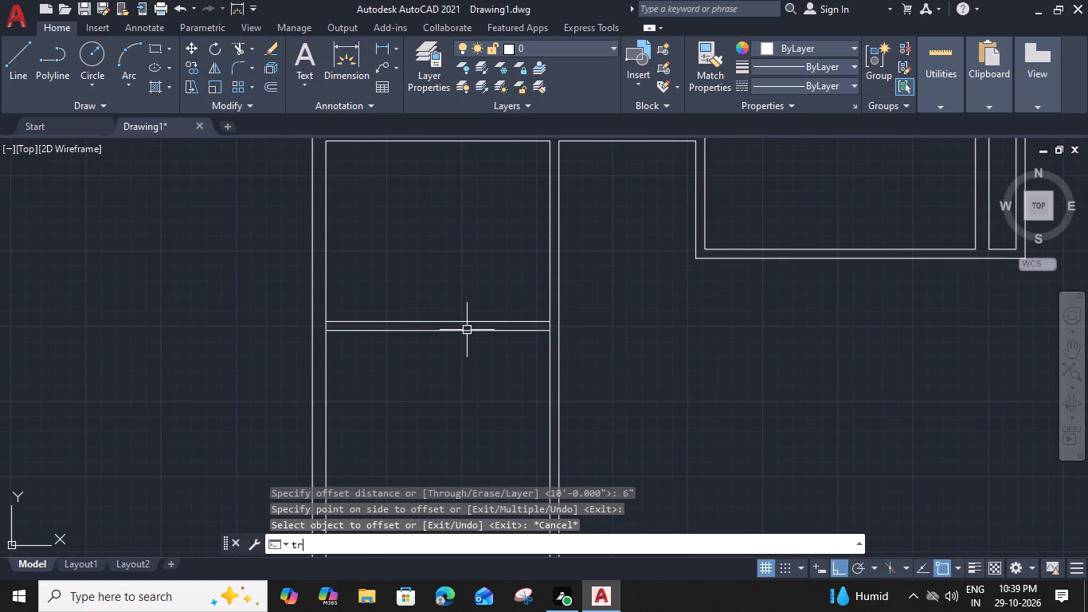
{"action": "scroll", "coordinate": [371, 357], "scroll_direction": "up", "scroll_amount": 1}
{"action": "left_click", "coordinate": [300, 309]}
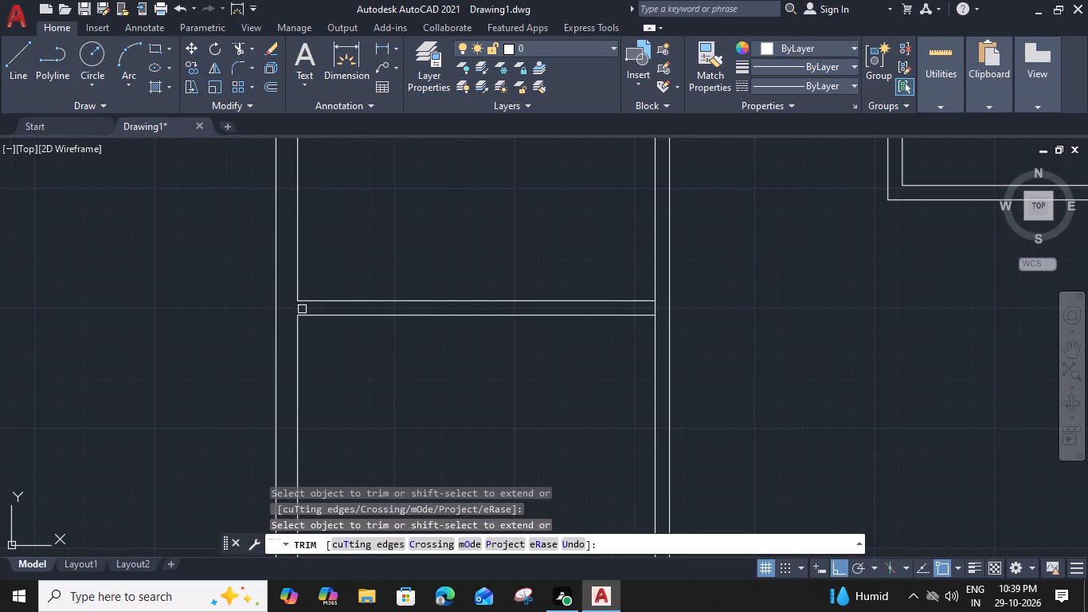
{"action": "left_click", "coordinate": [654, 309]}
{"action": "key", "text": "Escape"}
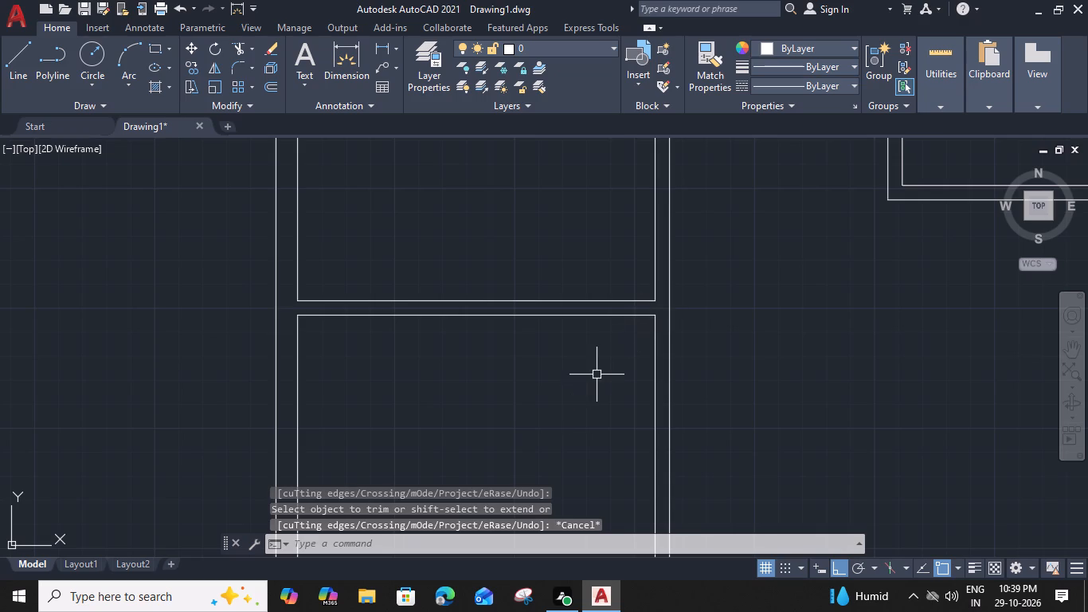
Extend the lower line of the lower left room's horizontal partition to the outer line of the right wall.
{"action": "type", "text": "ex"}
{"action": "key", "text": "space"}
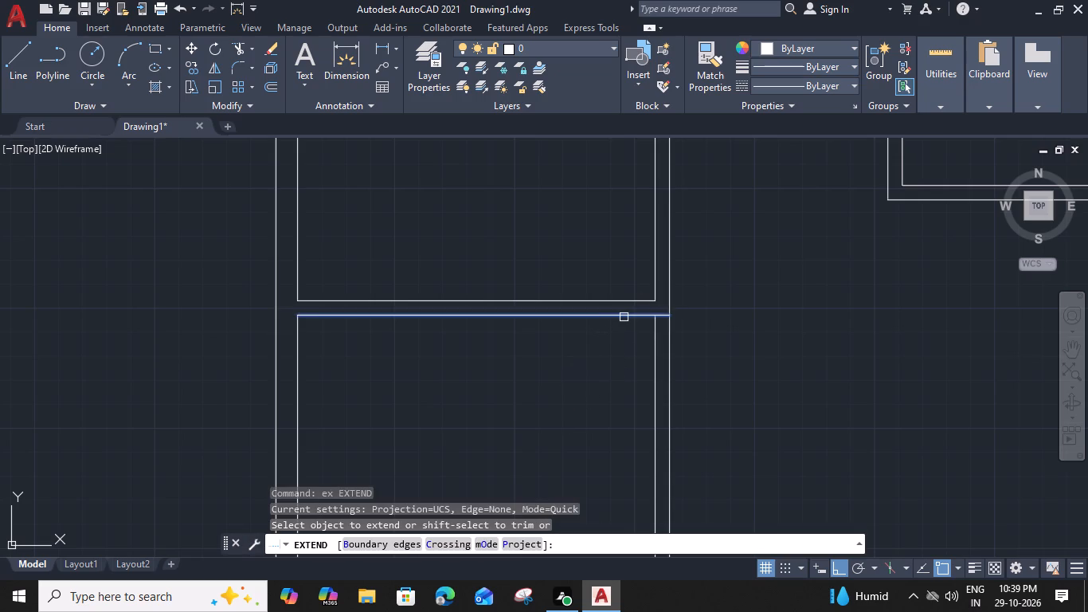
{"action": "left_click", "coordinate": [624, 317]}
{"action": "left_click", "coordinate": [638, 382]}
{"action": "key", "text": "Escape"}
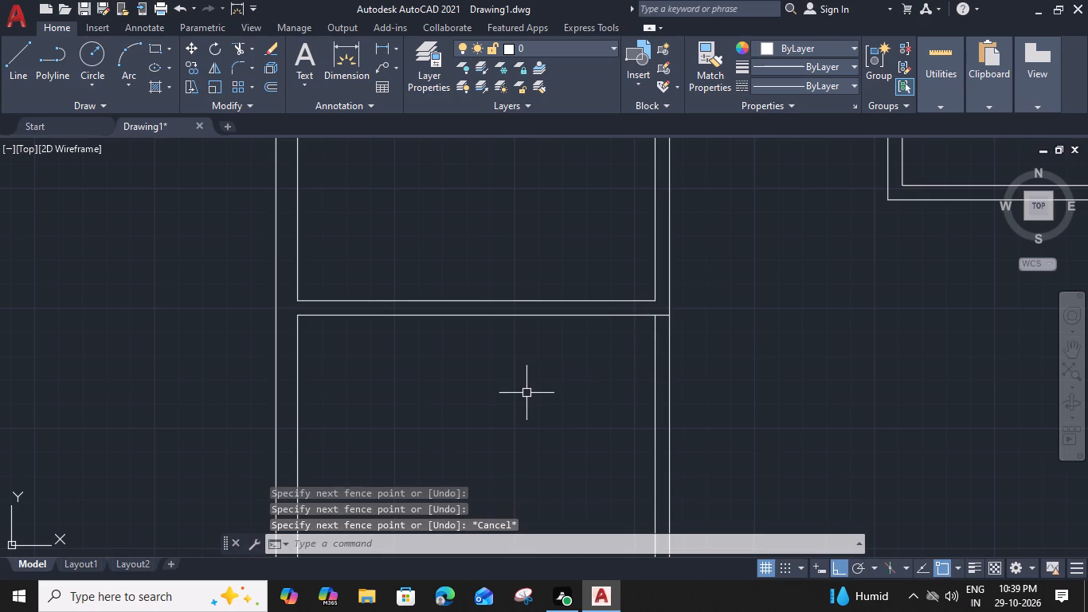
Offset the left wall's inner line below the horizontal partition 6' to the right.
{"action": "middle_click_drag", "start_coordinate": [482, 426], "coordinate": [534, 396]}
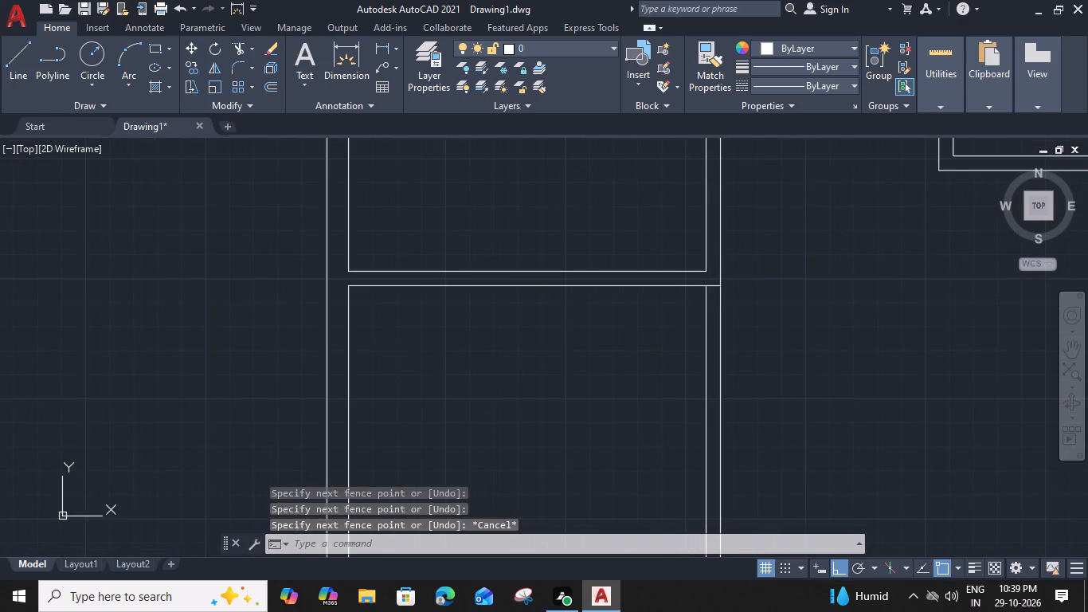
{"action": "left_click", "coordinate": [350, 347]}
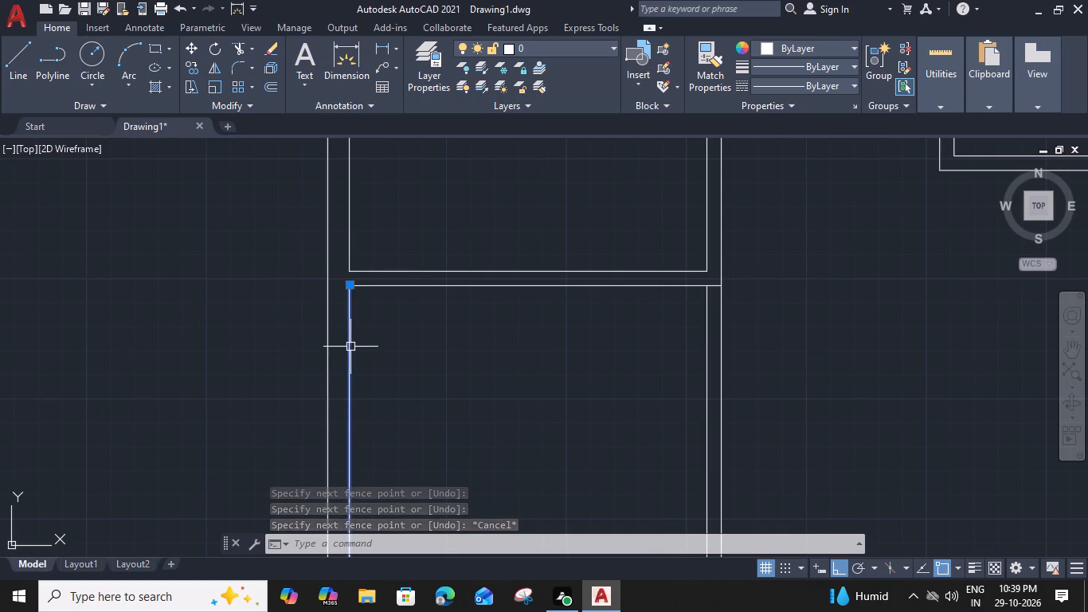
{"action": "type", "text": "o"}
{"action": "key", "text": "space"}
{"action": "type", "text": "6'"}
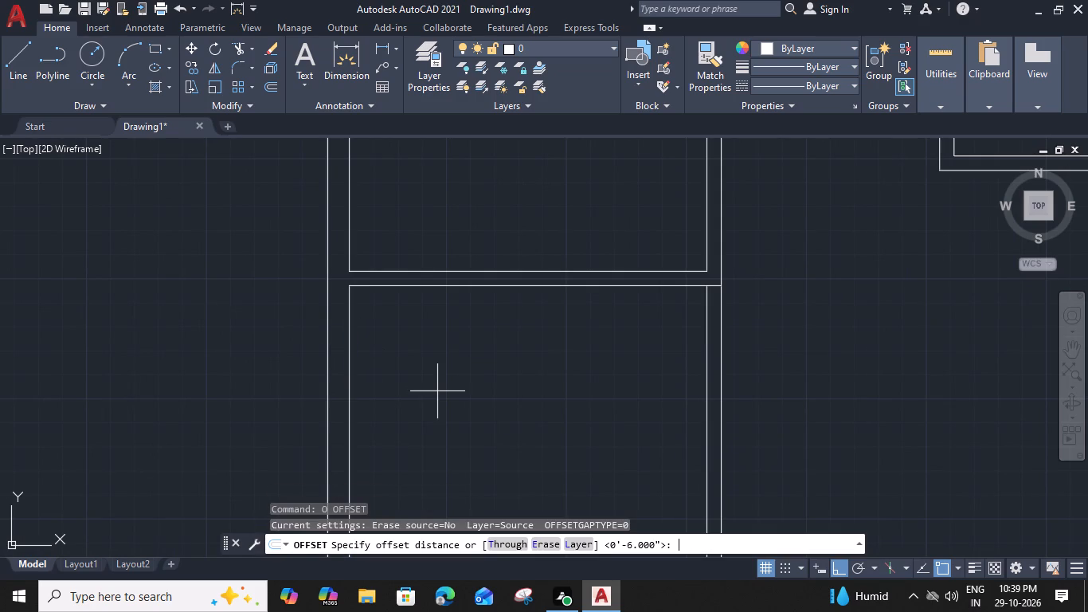
{"action": "key", "text": "space"}
{"action": "left_click", "coordinate": [489, 401]}
{"action": "key", "text": "Escape"}
Offset the new vertical line 6" to the right to form a partition.
{"action": "left_click", "coordinate": [522, 390]}
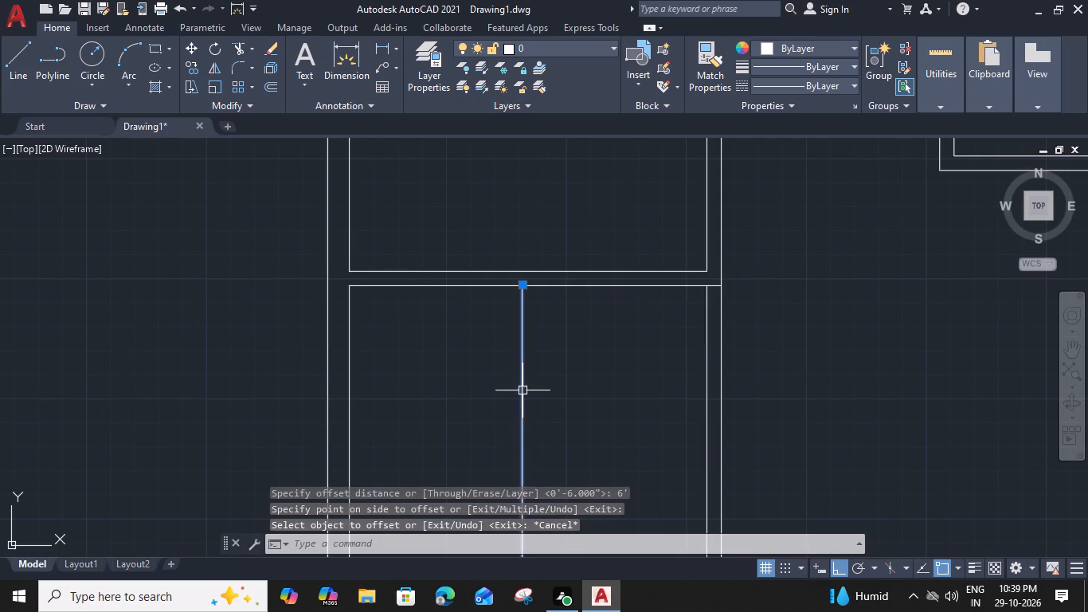
{"action": "type", "text": "o 6\""}
{"action": "key", "text": "Return"}
{"action": "left_click", "coordinate": [573, 417]}
{"action": "key", "text": "Escape"}
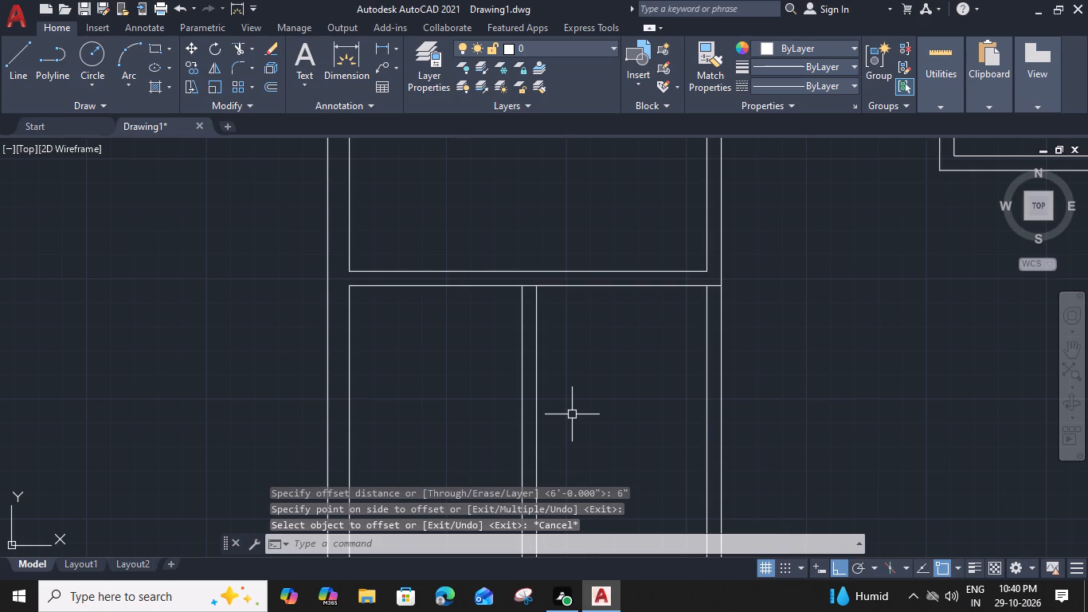
Trim the horizontal partition's lower line between the two lines of the new vertical partition.
{"action": "type", "text": "tr"}
{"action": "key", "text": "space"}
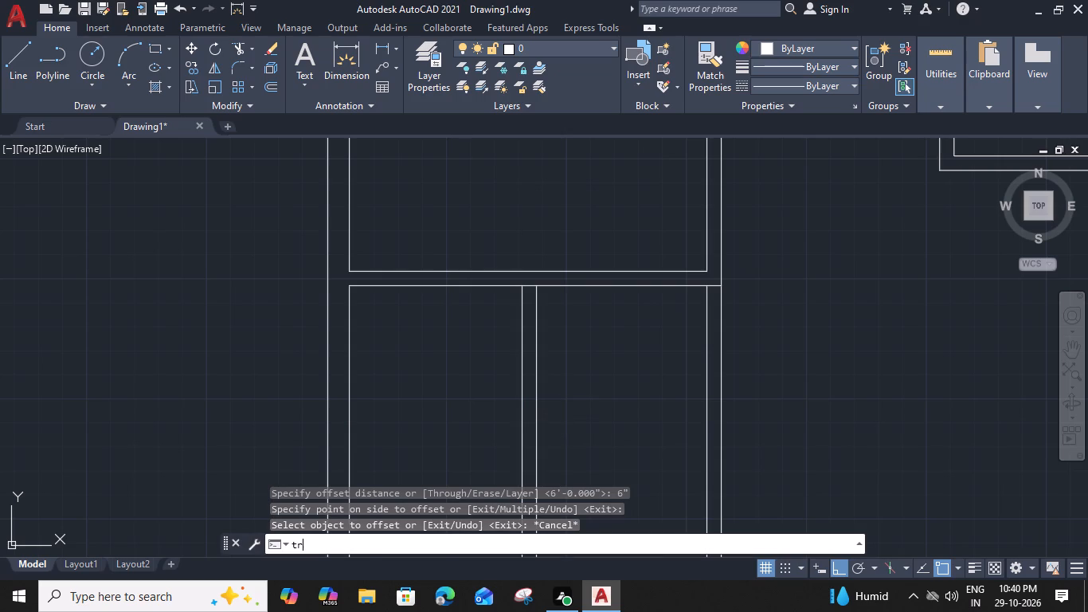
{"action": "scroll", "coordinate": [531, 324], "scroll_direction": "up", "scroll_amount": 1}
{"action": "left_click", "coordinate": [527, 264]}
{"action": "scroll", "coordinate": [527, 264], "scroll_direction": "down", "scroll_amount": 2}
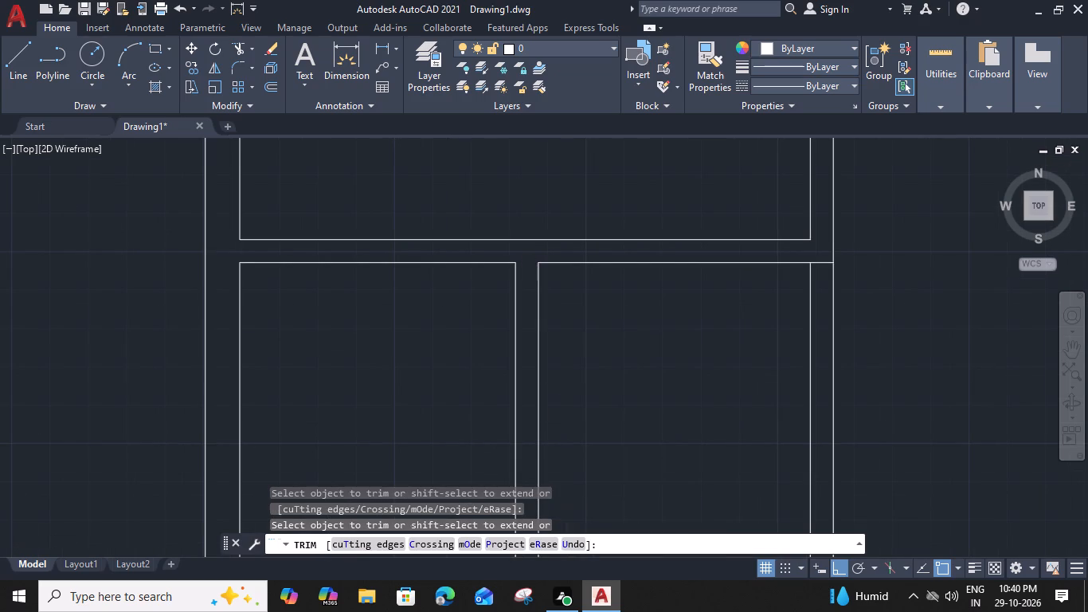
{"action": "key", "text": "Escape"}
Offset the top line of the space right of the new vertical partition 14' downward.
{"action": "scroll", "coordinate": [572, 379], "scroll_direction": "down", "scroll_amount": 1}
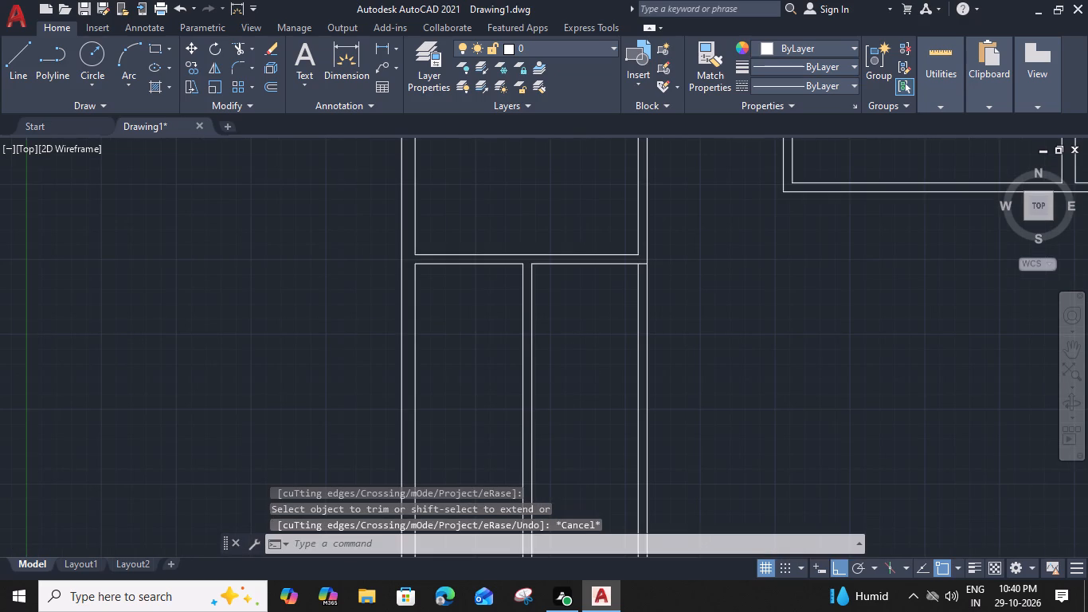
{"action": "middle_click_drag", "start_coordinate": [573, 406], "coordinate": [582, 362]}
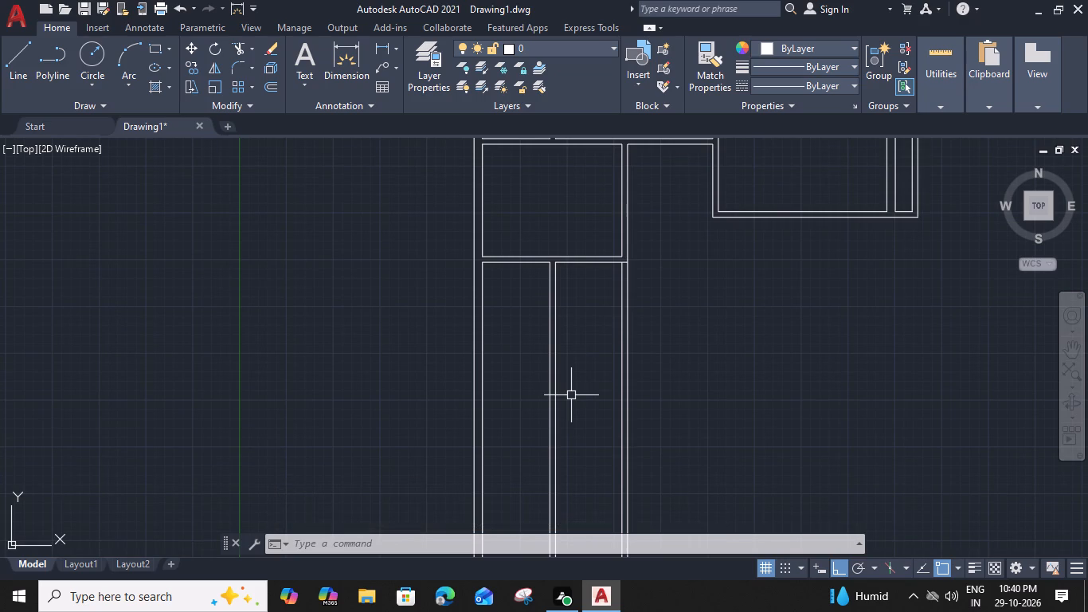
{"action": "left_click", "coordinate": [581, 262]}
{"action": "type", "text": "o 14'"}
{"action": "key", "text": "space"}
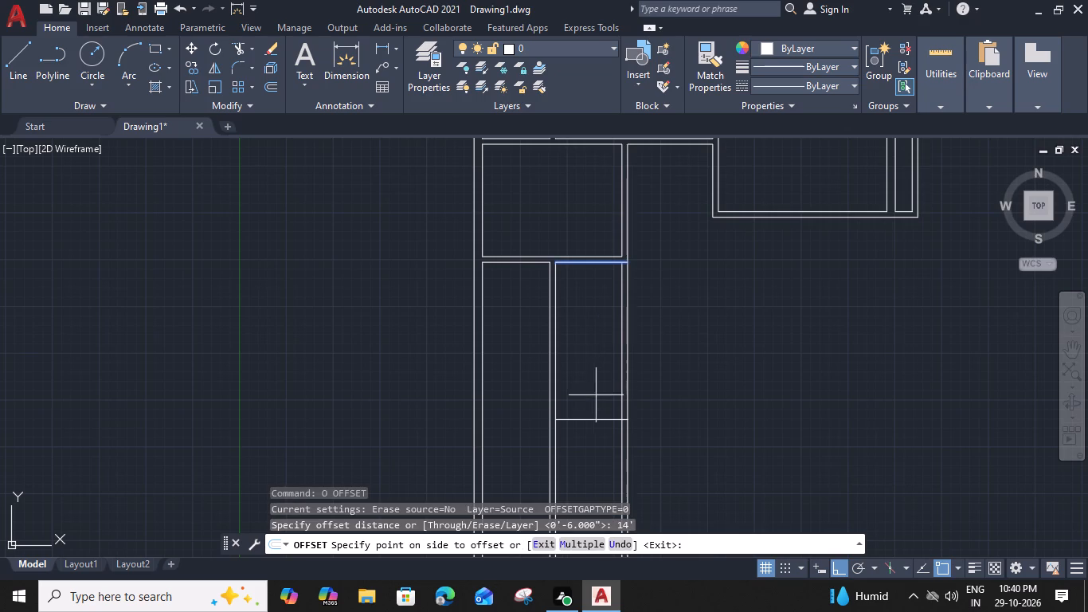
{"action": "left_click_drag", "start_coordinate": [596, 395], "coordinate": [596, 403]}
{"action": "key", "text": "Escape"}
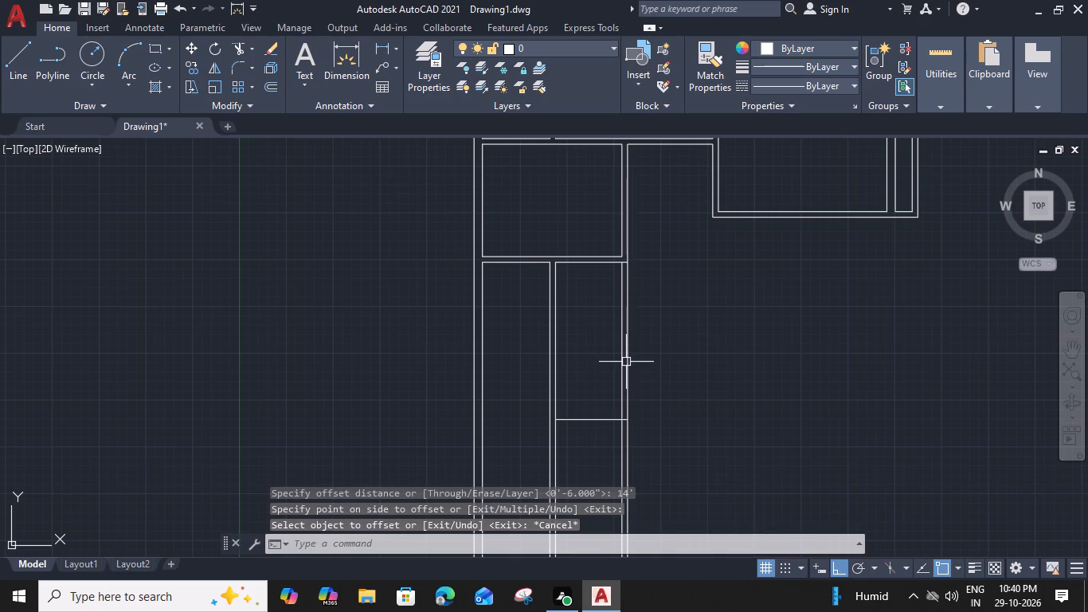
Offset the outer bottom line of the right-hand room 7' downward.
{"action": "middle_click_drag", "start_coordinate": [808, 305], "coordinate": [667, 385]}
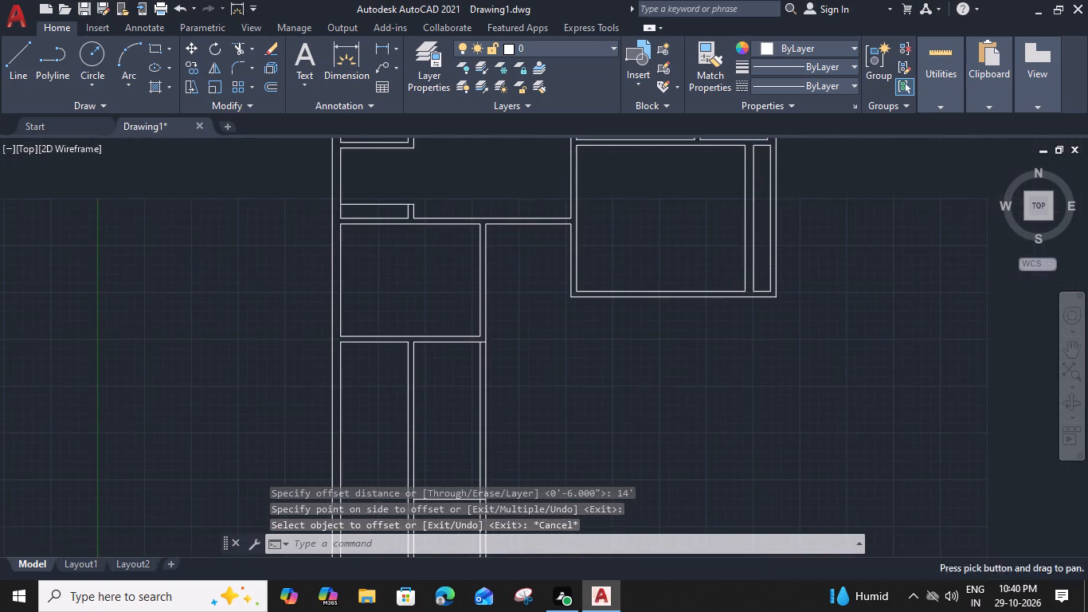
{"action": "scroll", "coordinate": [775, 293], "scroll_direction": "up", "scroll_amount": 1}
{"action": "left_click", "coordinate": [772, 299]}
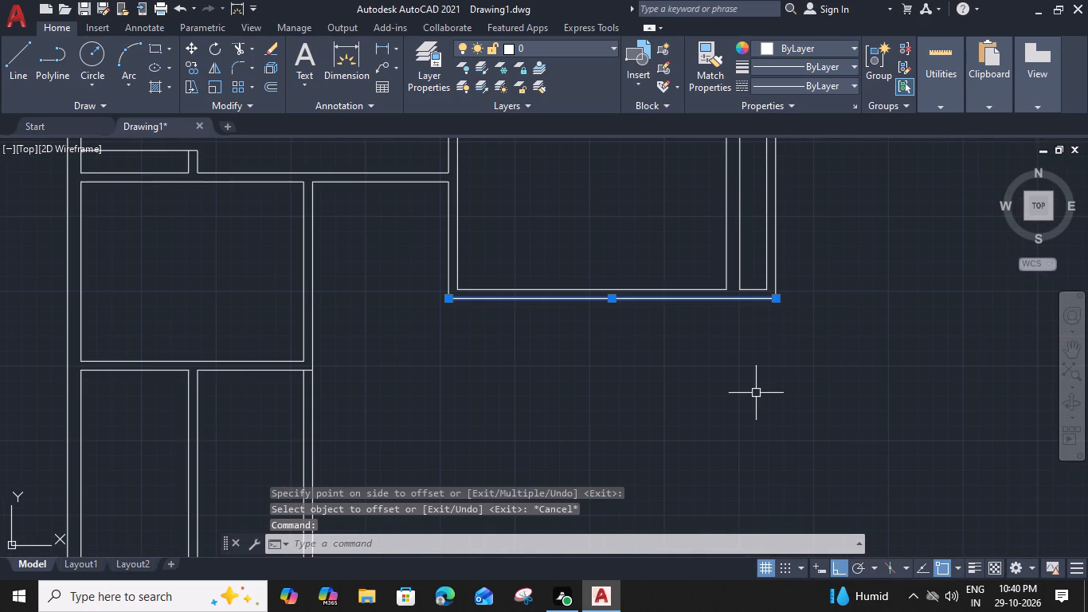
{"action": "key", "text": "o"}
{"action": "key", "text": "space"}
{"action": "type", "text": "7'"}
{"action": "key", "text": "space"}
{"action": "left_click", "coordinate": [751, 410]}
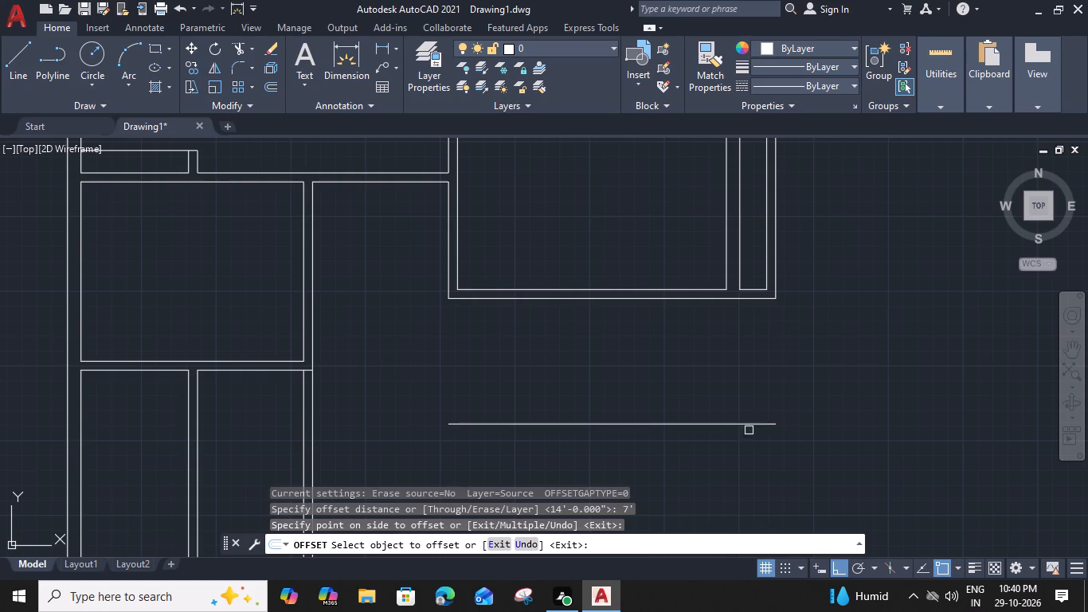
{"action": "middle_click_drag", "start_coordinate": [753, 388], "coordinate": [753, 420]}
{"action": "key", "text": "Escape"}
Offset the new horizontal line below the right-hand room 6" downward to form a partition.
{"action": "middle_click_drag", "start_coordinate": [749, 420], "coordinate": [738, 318]}
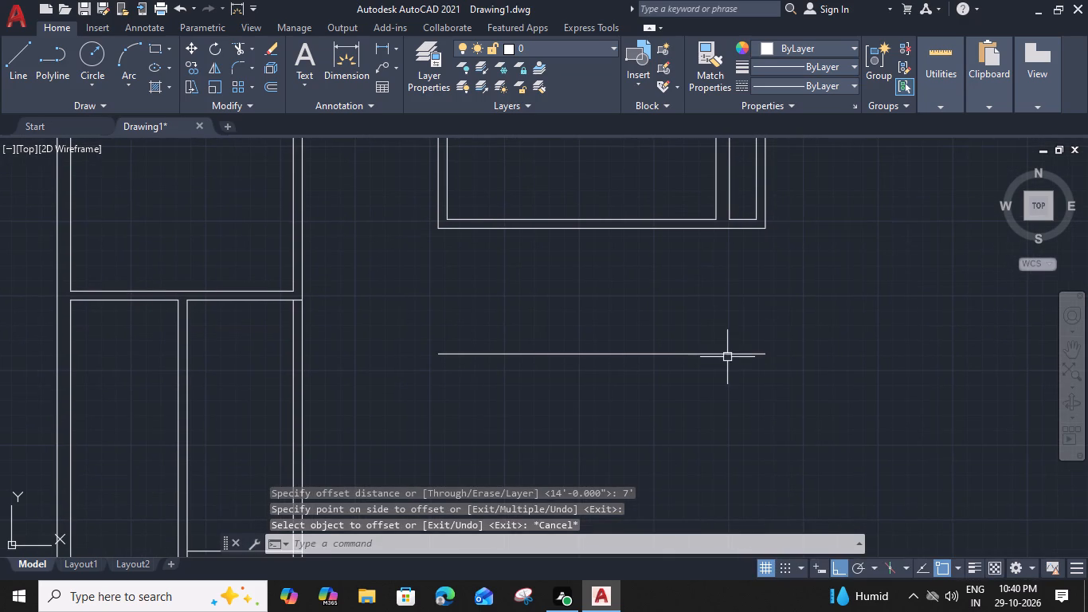
{"action": "left_click", "coordinate": [722, 385]}
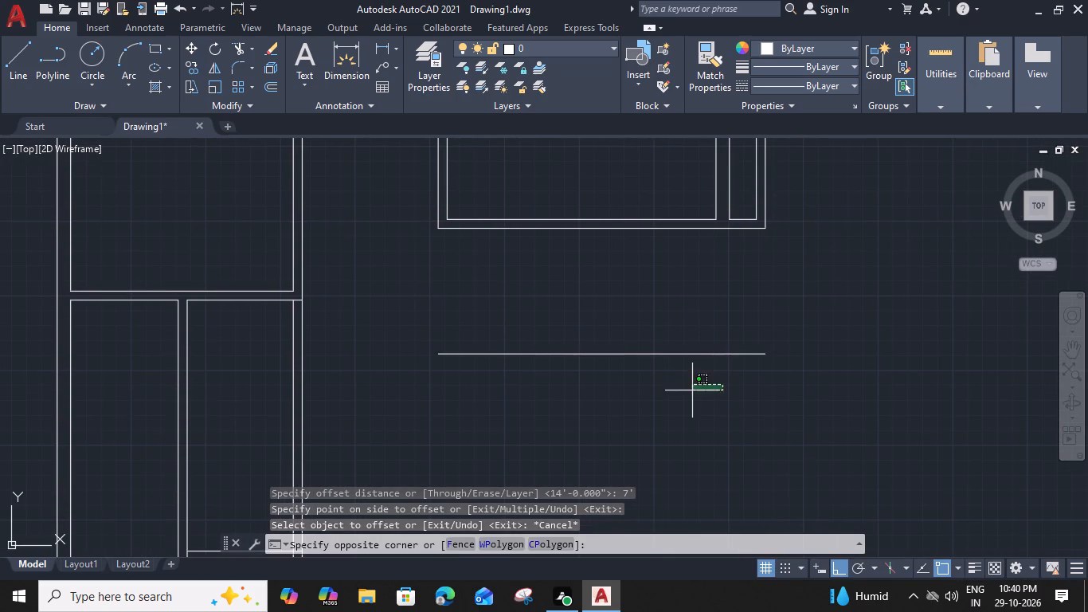
{"action": "left_click", "coordinate": [692, 393]}
{"action": "left_click", "coordinate": [691, 349]}
{"action": "left_click", "coordinate": [681, 382]}
{"action": "type", "text": "o 6\""}
{"action": "key", "text": "Return"}
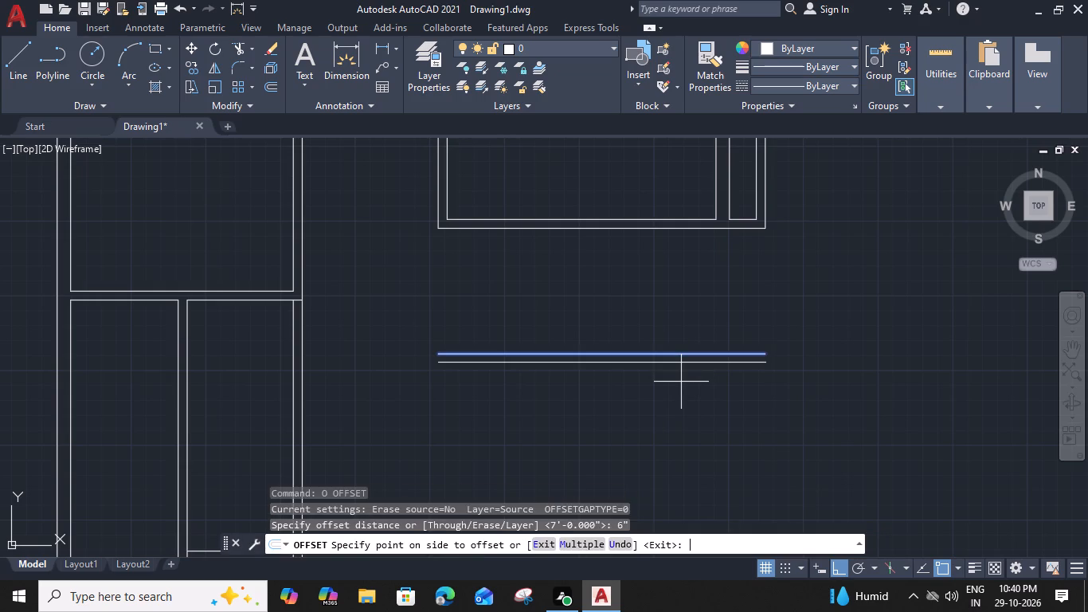
{"action": "left_click", "coordinate": [681, 416]}
{"action": "key", "text": "Escape"}
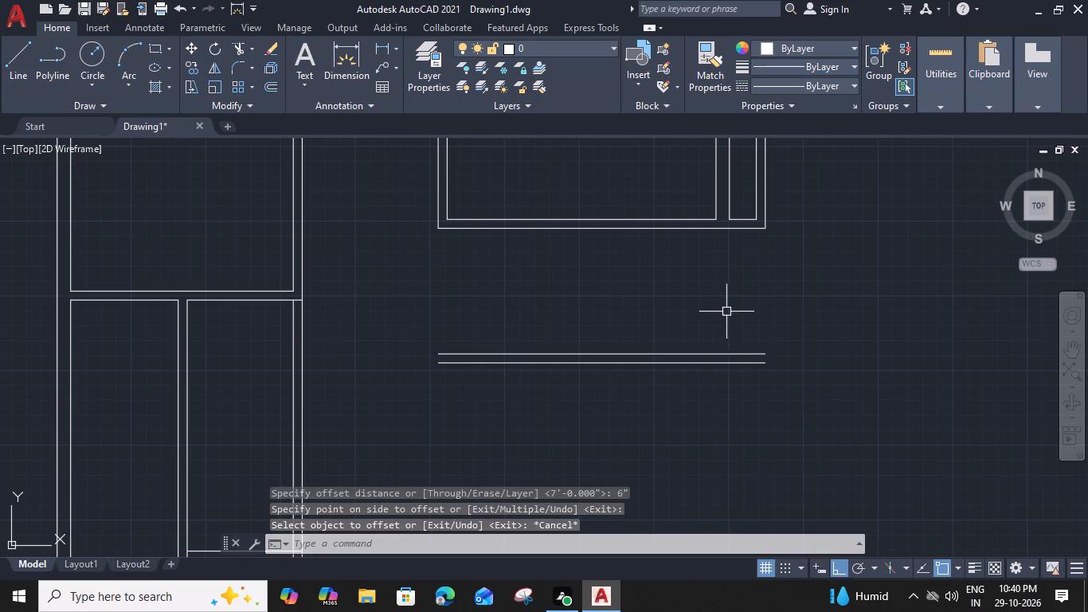
Extend the right-hand room's outer right wall line down to the lower line of the new horizontal partition.
{"action": "middle_click_drag", "start_coordinate": [725, 333], "coordinate": [721, 320]}
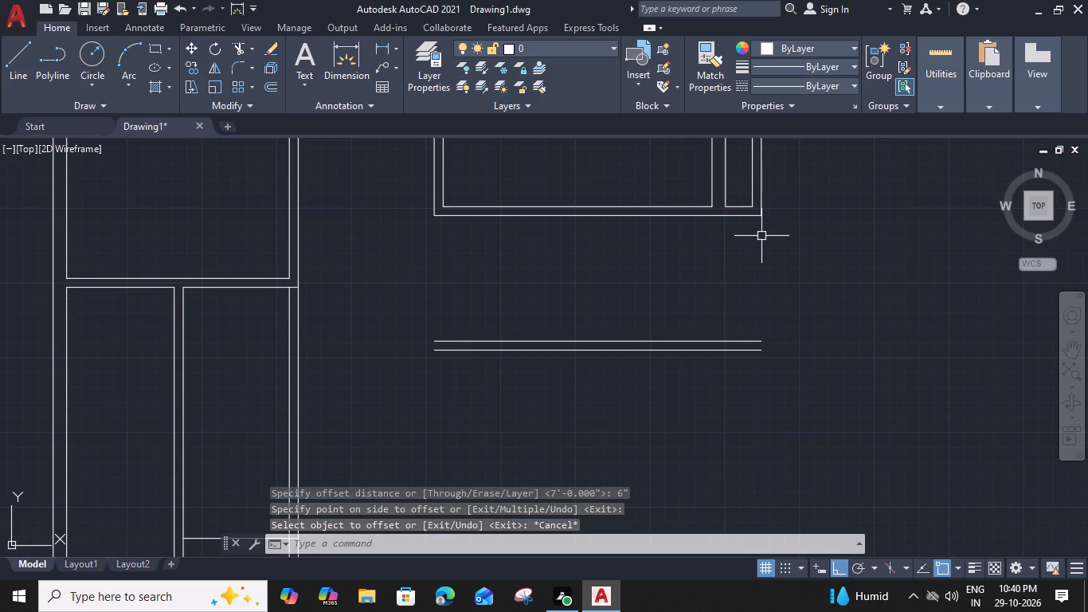
{"action": "key", "text": "e"}
{"action": "key", "text": "x"}
{"action": "key", "text": "space"}
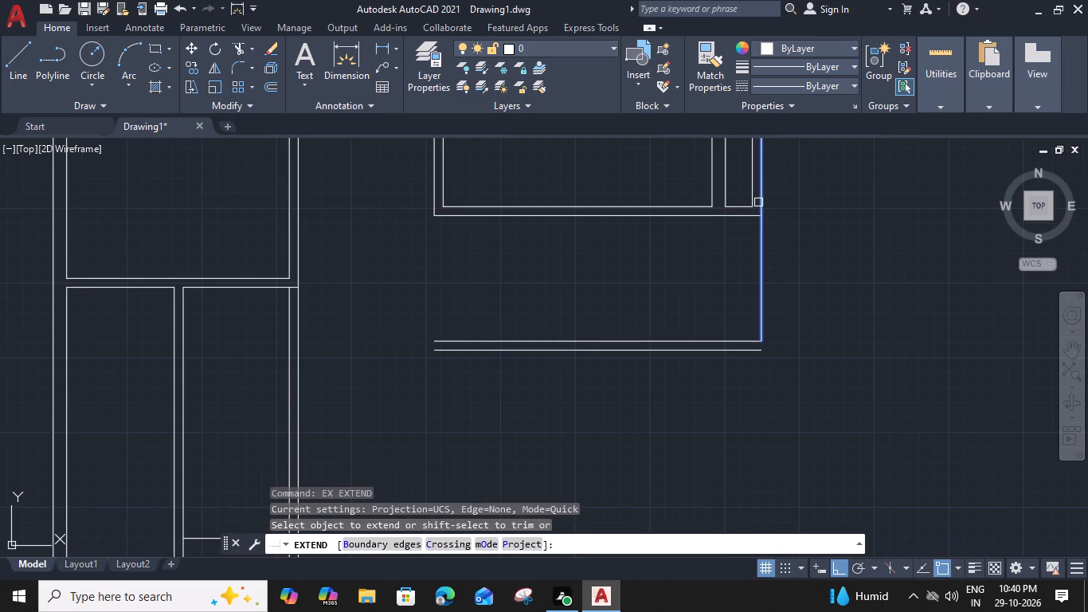
{"action": "left_click", "coordinate": [758, 202]}
{"action": "left_click", "coordinate": [764, 249]}
{"action": "key", "text": "Escape"}
Offset the extended outer right wall line 9" inward.
{"action": "left_click", "coordinate": [763, 249]}
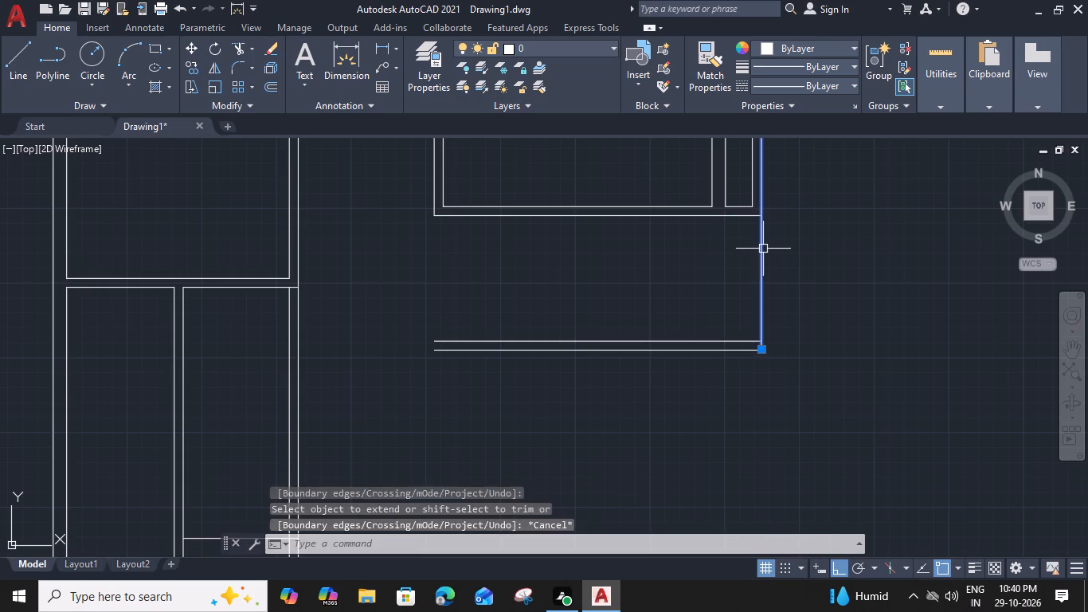
{"action": "type", "text": "o 9"}
{"action": "key", "text": "shift+quotedbl"}
{"action": "key", "text": "Return"}
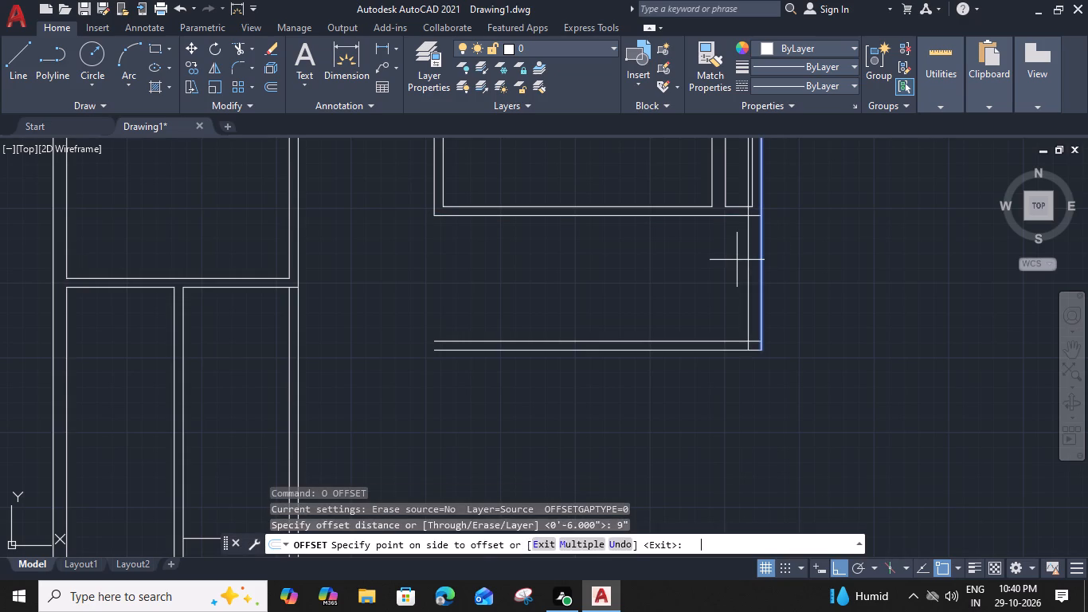
{"action": "left_click", "coordinate": [714, 271]}
{"action": "key", "text": "Escape"}
Trim the 9" wall's inner line within the upper wall and clean the overlapping line ends at the new space's lower right corner.
{"action": "type", "text": "tr"}
{"action": "key", "text": "space"}
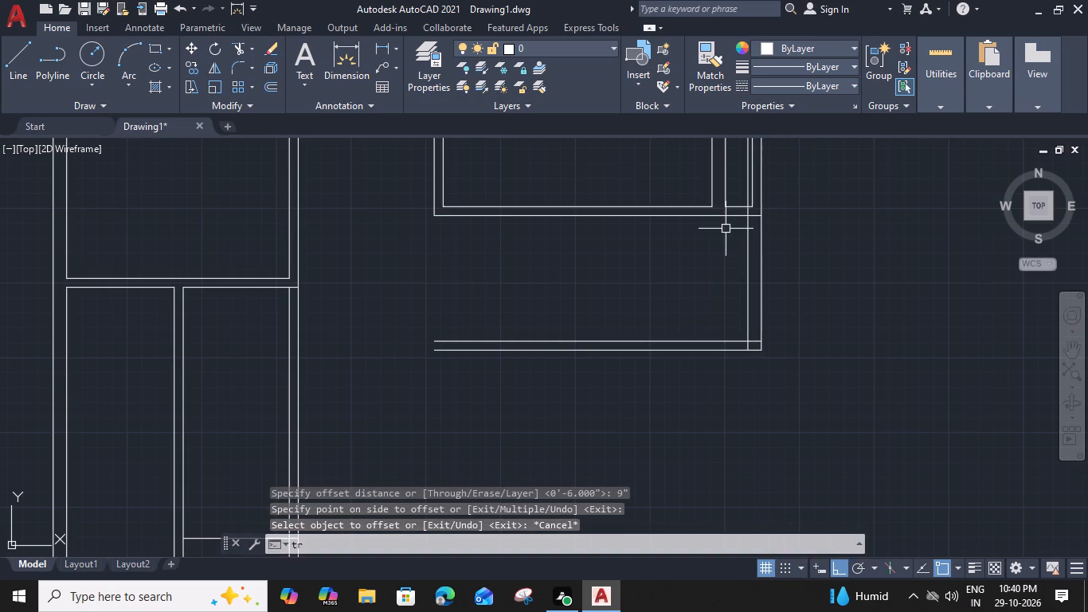
{"action": "scroll", "coordinate": [747, 202], "scroll_direction": "up", "scroll_amount": 2}
{"action": "left_click", "coordinate": [749, 222]}
{"action": "scroll", "coordinate": [753, 239], "scroll_direction": "down", "scroll_amount": 3}
{"action": "scroll", "coordinate": [751, 339], "scroll_direction": "up", "scroll_amount": 2}
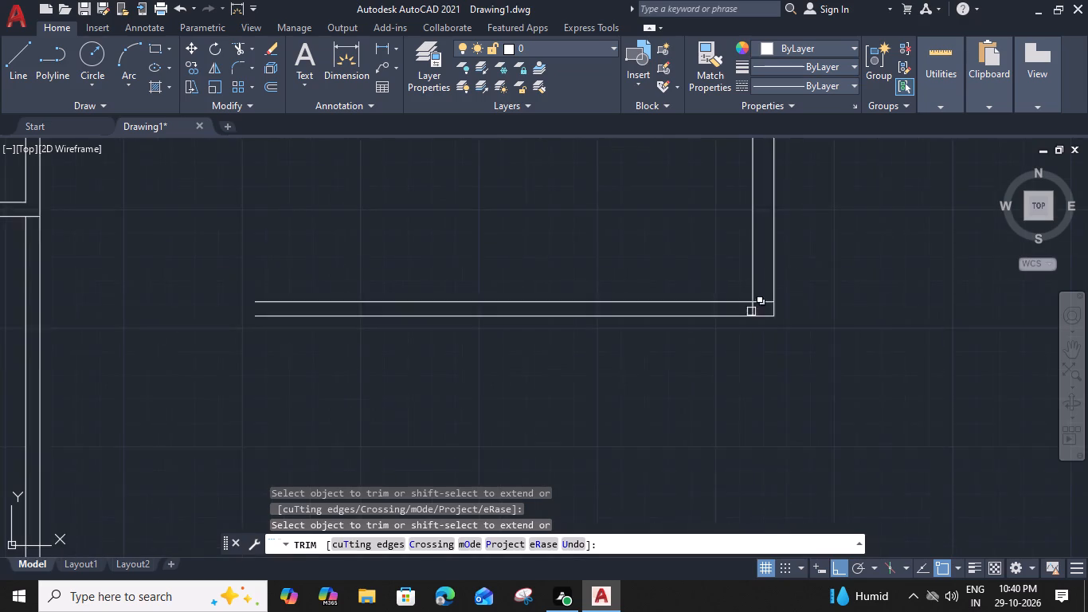
{"action": "scroll", "coordinate": [751, 312], "scroll_direction": "up", "scroll_amount": 1}
{"action": "left_click", "coordinate": [752, 312]}
{"action": "left_click", "coordinate": [762, 297]}
{"action": "key", "text": "Escape"}
Delete the leftover piece of the 9" offset line inside the narrow space above the right-hand room's bottom wall.
{"action": "scroll", "coordinate": [764, 277], "scroll_direction": "down", "scroll_amount": 2}
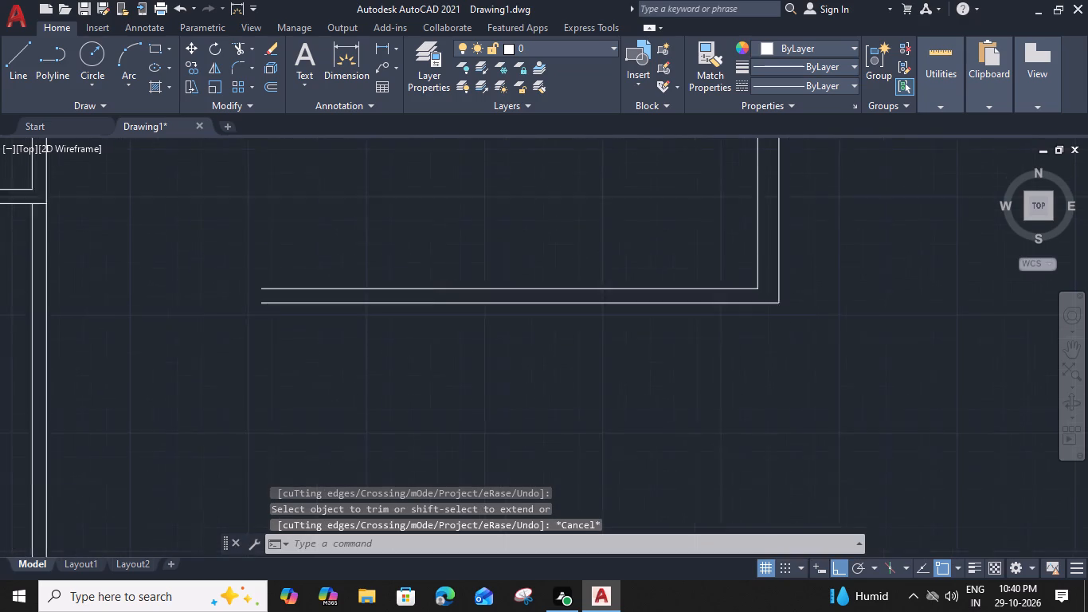
{"action": "middle_click_drag", "start_coordinate": [764, 274], "coordinate": [762, 325]}
{"action": "scroll", "coordinate": [761, 187], "scroll_direction": "up", "scroll_amount": 2}
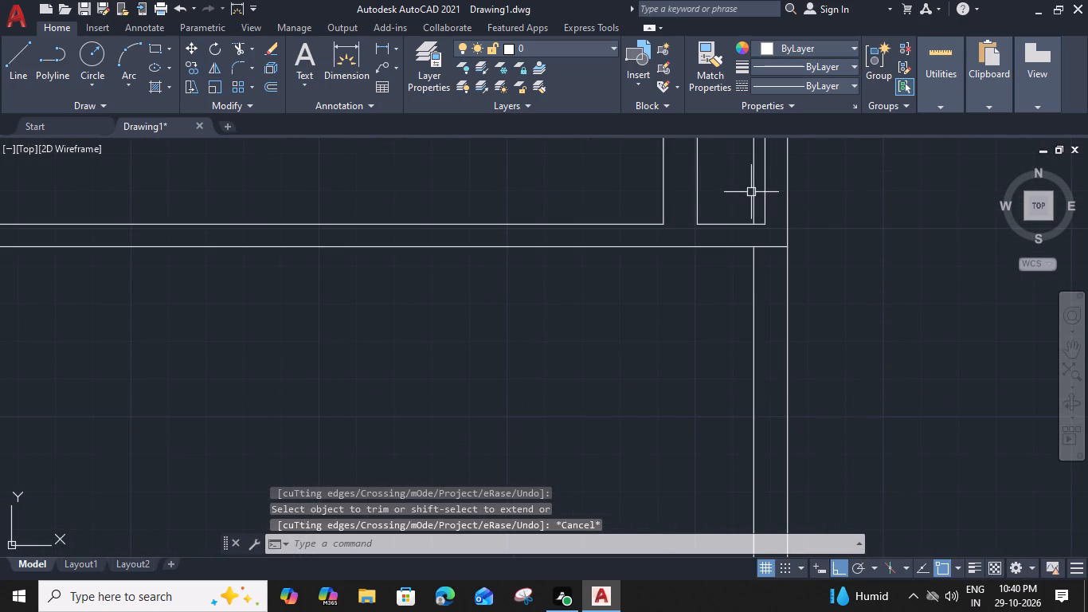
{"action": "left_click", "coordinate": [751, 192]}
{"action": "key", "text": "Delete"}
Trim the upper wall's lower line between the two lines of the 9" right wall.
{"action": "scroll", "coordinate": [736, 215], "scroll_direction": "down", "scroll_amount": 1}
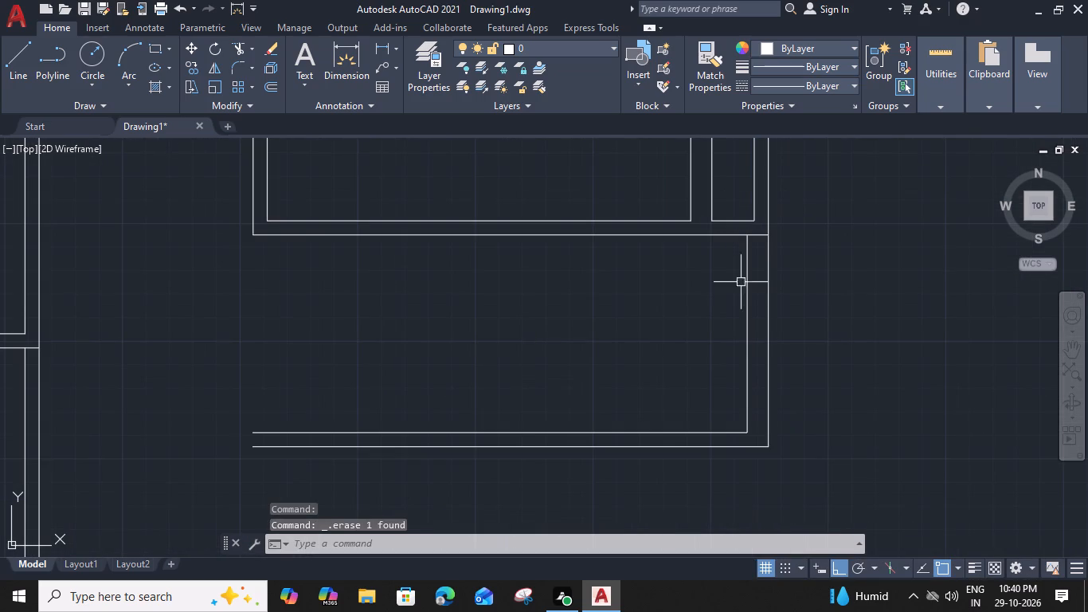
{"action": "key", "text": "t"}
{"action": "key", "text": "r"}
{"action": "key", "text": "space"}
{"action": "left_click", "coordinate": [756, 233]}
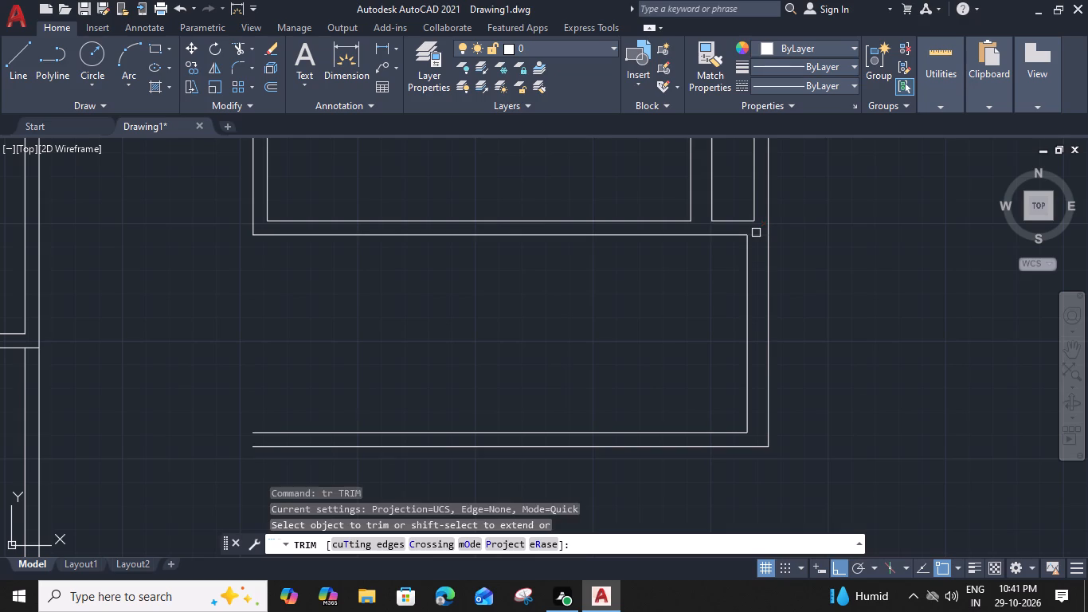
{"action": "key", "text": "Escape"}
Offset the inner line of the new space's right wall 6' to the left.
{"action": "left_click", "coordinate": [748, 289]}
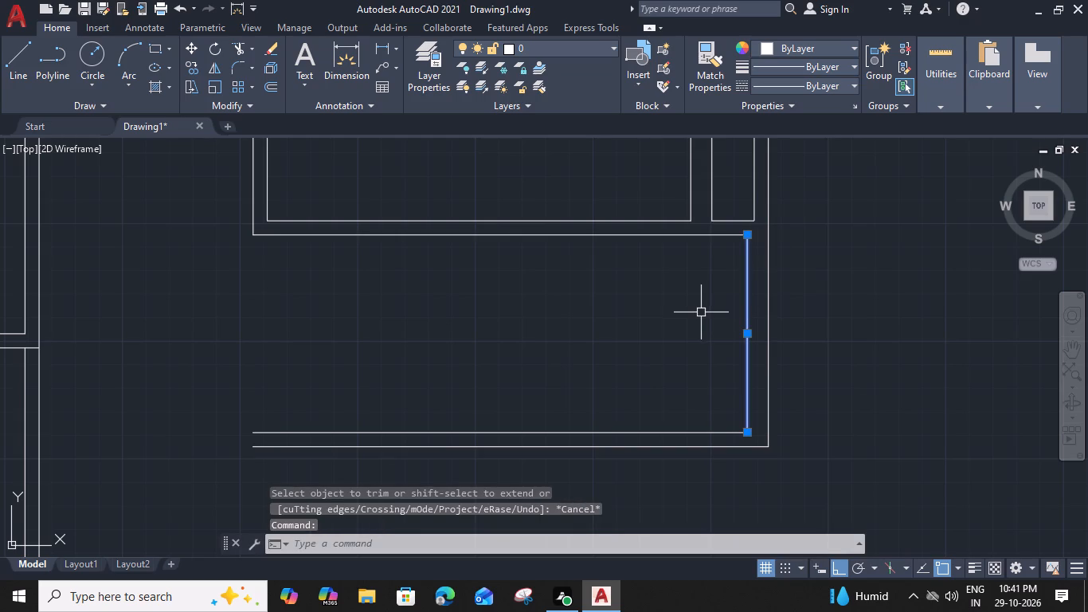
{"action": "type", "text": "o"}
{"action": "key", "text": "space"}
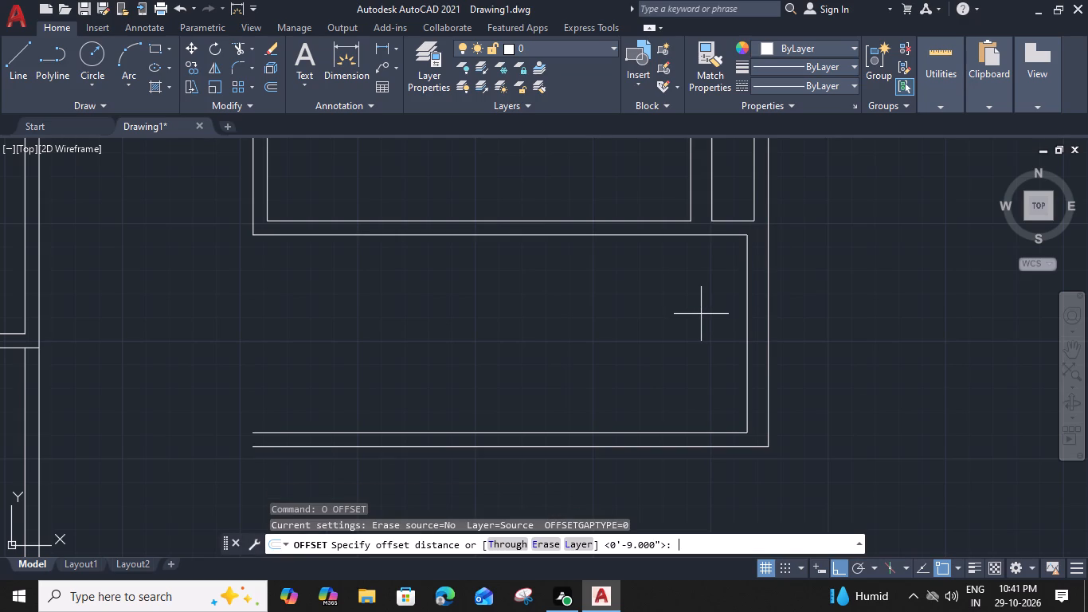
{"action": "type", "text": "6'"}
{"action": "key", "text": "space"}
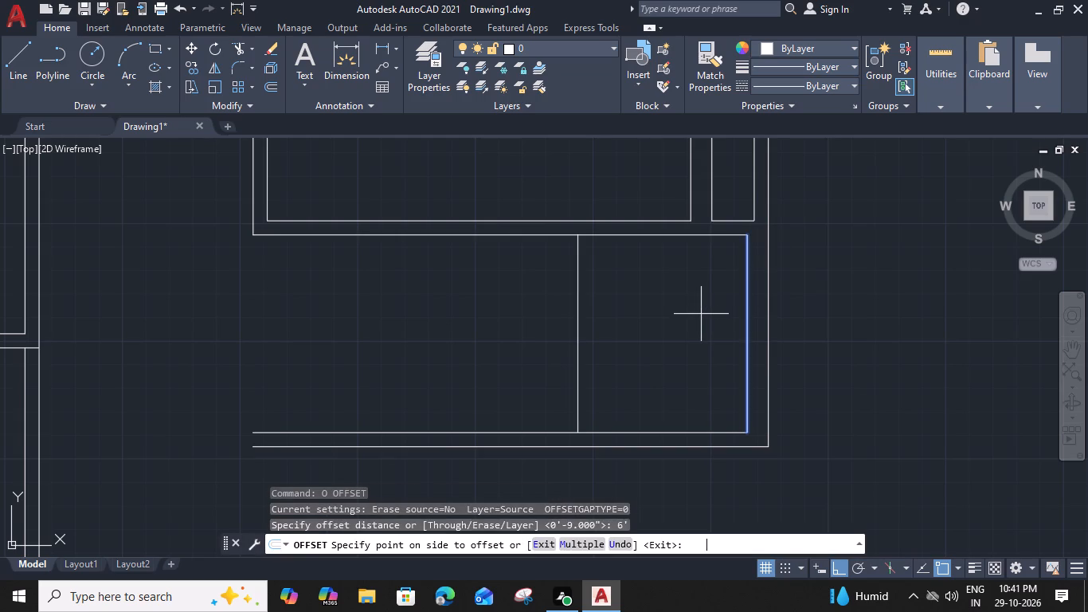
{"action": "left_click", "coordinate": [456, 347]}
{"action": "key", "text": "Escape"}
Offset the new vertical line 6" to the left to form a partition.
{"action": "left_click", "coordinate": [599, 330]}
{"action": "left_click", "coordinate": [546, 354]}
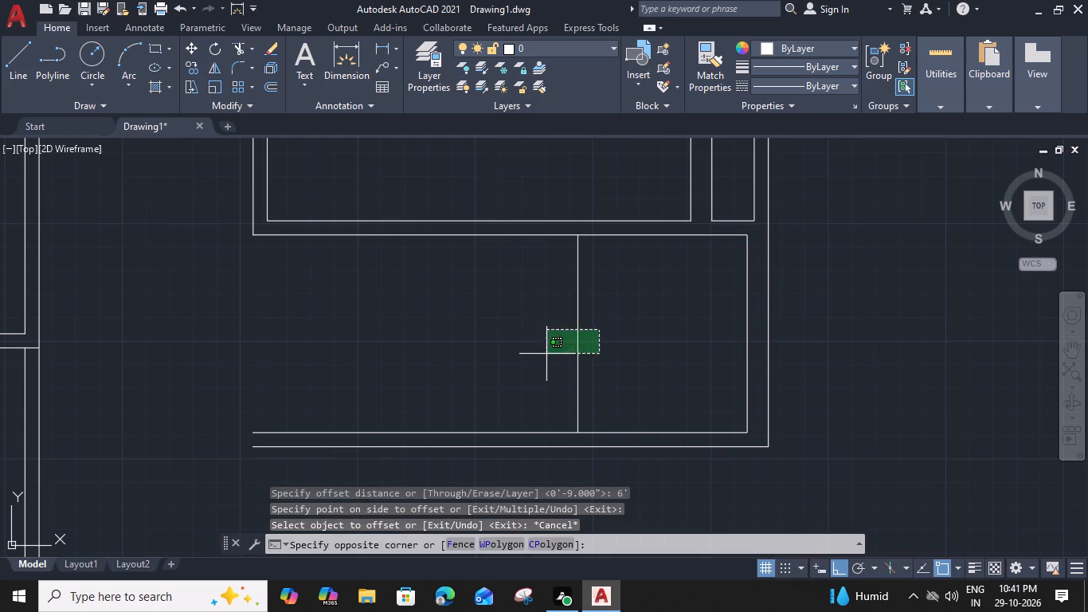
{"action": "type", "text": "o 6\""}
{"action": "key", "text": "Return"}
{"action": "left_click", "coordinate": [470, 361]}
{"action": "key", "text": "Escape"}
{"action": "middle_click_drag", "start_coordinate": [496, 349], "coordinate": [554, 350]}
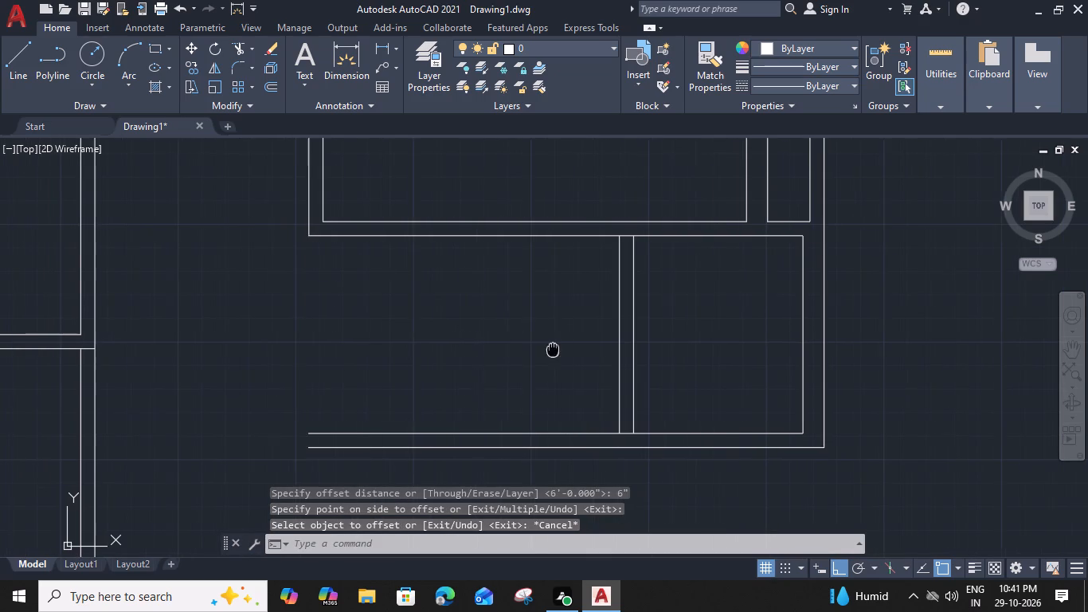
Extend both lines of the right-hand lower rooms' left wall down to the bottom wall.
{"action": "middle_click_drag", "start_coordinate": [554, 350], "coordinate": [556, 350]}
{"action": "middle_click_drag", "start_coordinate": [306, 347], "coordinate": [462, 350]}
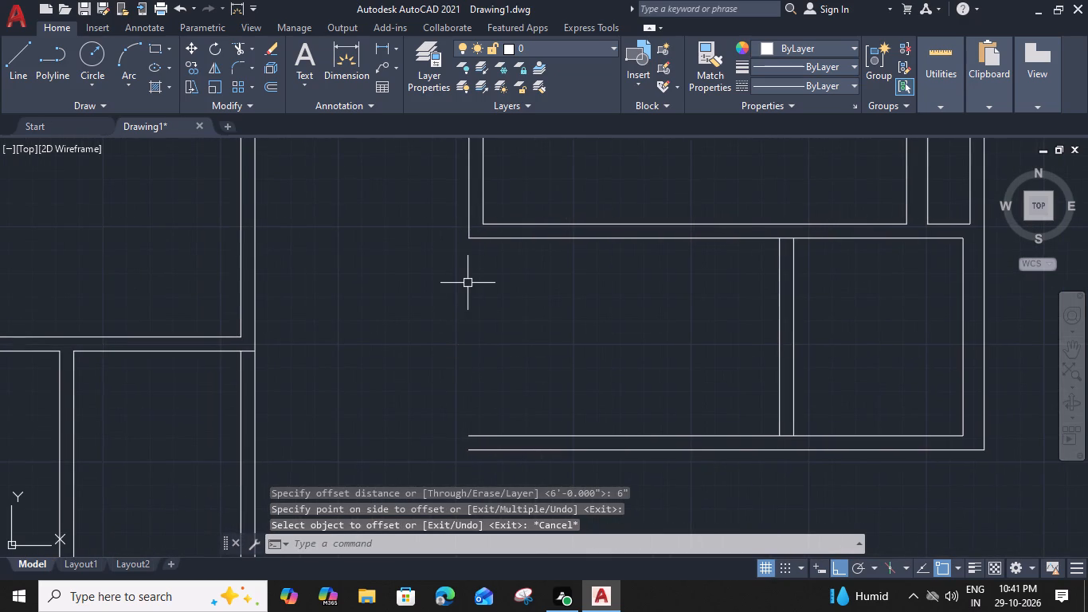
{"action": "type", "text": "ex"}
{"action": "key", "text": "space"}
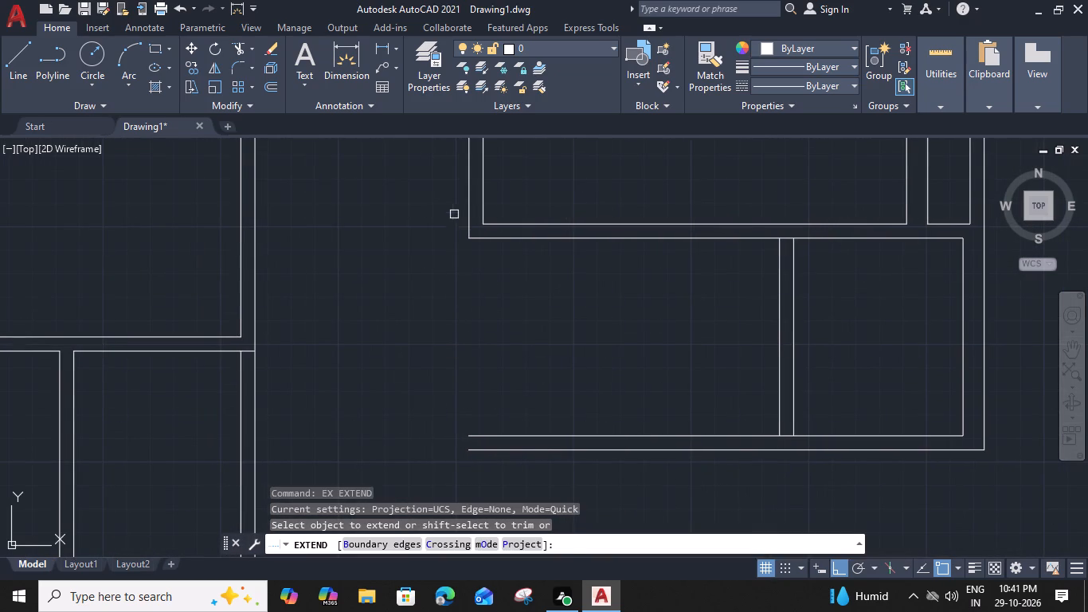
{"action": "left_click", "coordinate": [468, 218]}
{"action": "left_click", "coordinate": [468, 273]}
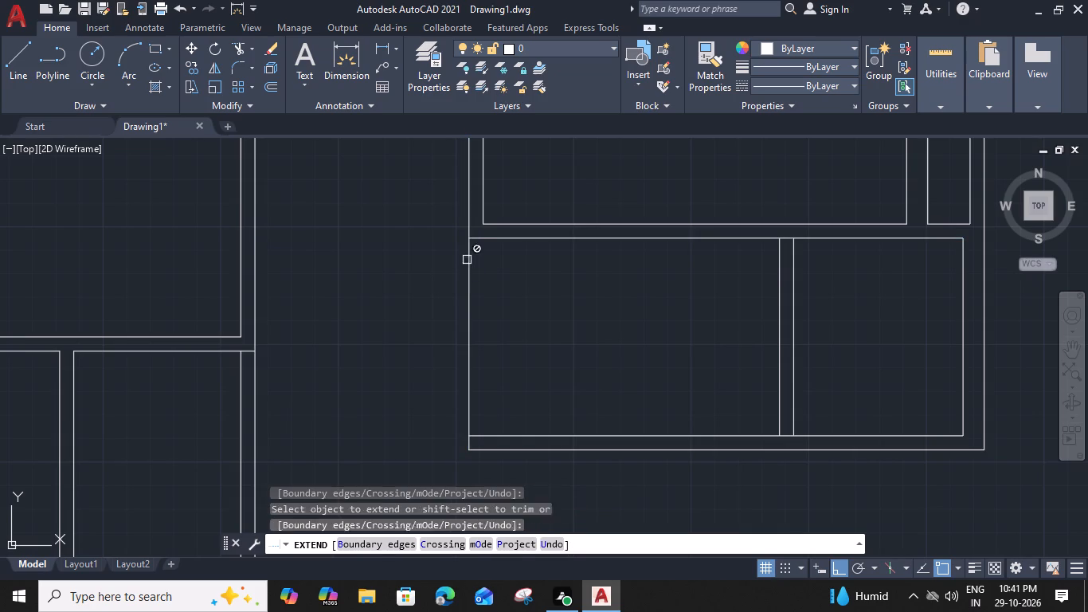
{"action": "left_click", "coordinate": [480, 210]}
{"action": "left_click", "coordinate": [483, 214]}
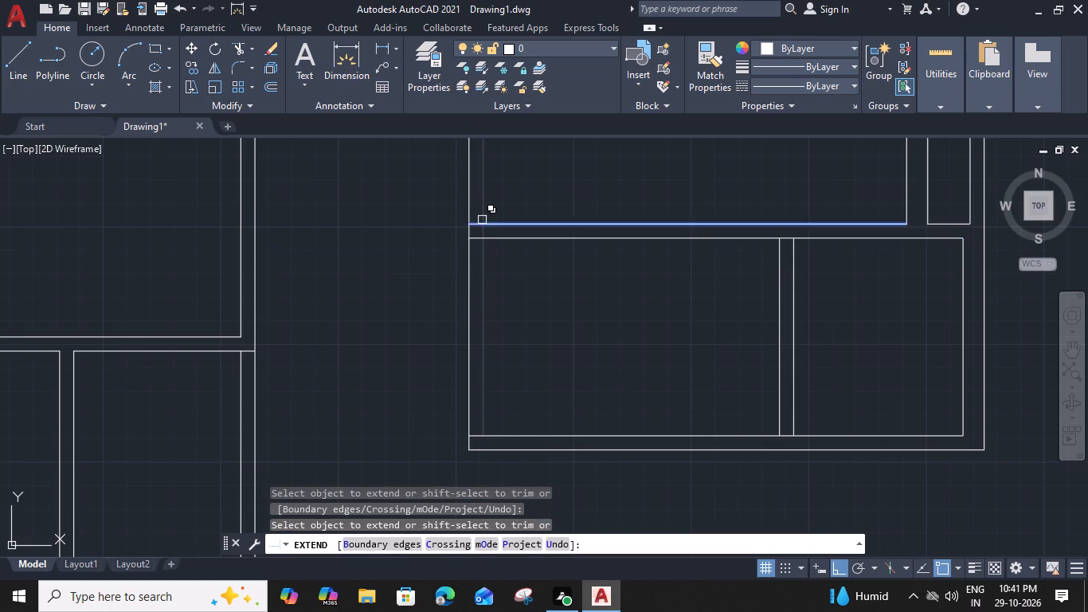
Trim the overlapping line pieces where this left wall meets the rooms' upper and bottom walls.
{"action": "left_click", "coordinate": [482, 233], "text": "shift"}
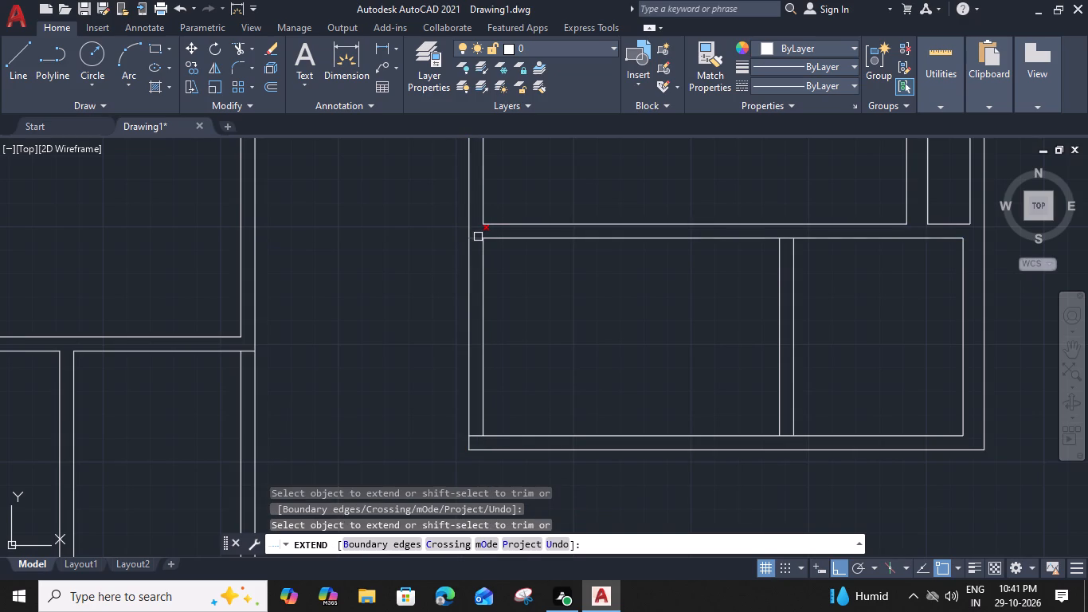
{"action": "left_click", "coordinate": [478, 237], "text": "shift"}
{"action": "left_click", "coordinate": [476, 436], "text": "shift"}
{"action": "key", "text": "Escape"}
Trim the upper and bottom wall lines between the two lines of the 6" partition.
{"action": "key", "text": "t"}
{"action": "key", "text": "r"}
{"action": "key", "text": "space"}
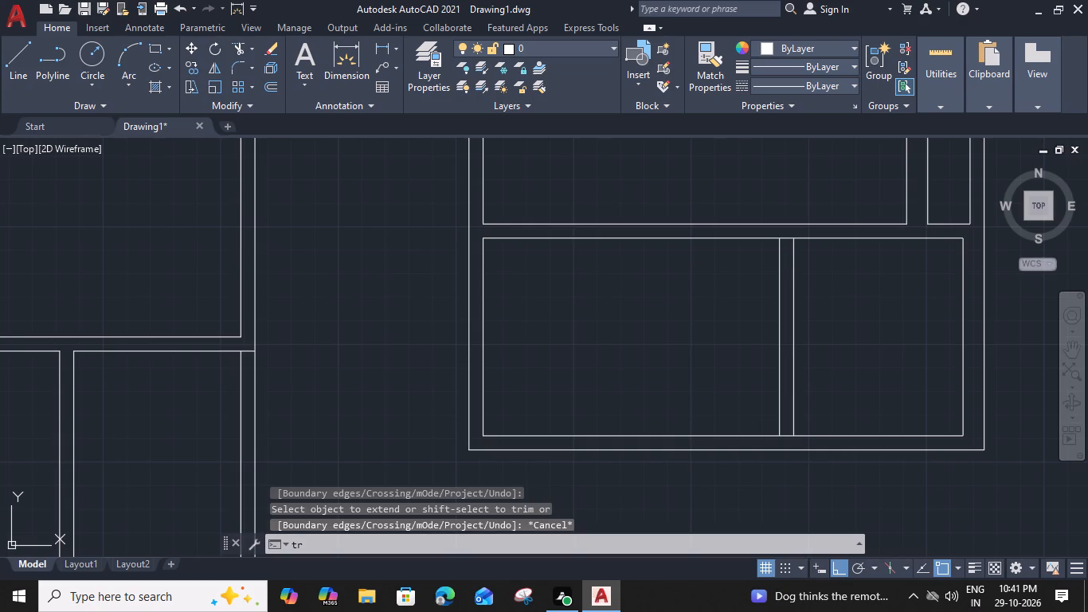
{"action": "scroll", "coordinate": [788, 249], "scroll_direction": "up", "scroll_amount": 1}
{"action": "left_click", "coordinate": [783, 231]}
{"action": "middle_click_drag", "start_coordinate": [793, 387], "coordinate": [777, 269]}
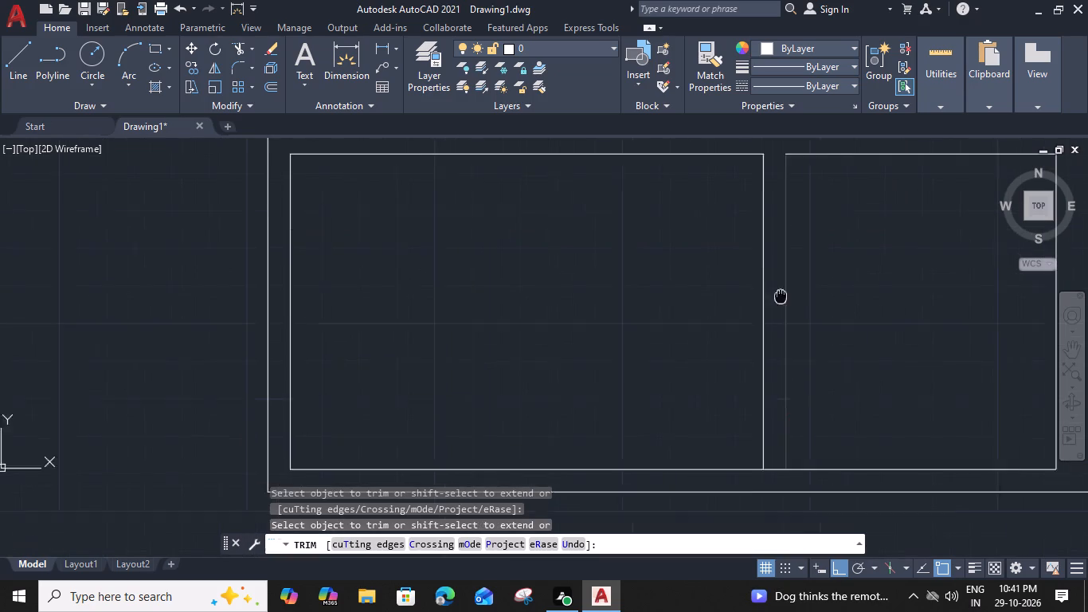
{"action": "middle_click_drag", "start_coordinate": [777, 269], "coordinate": [776, 251]}
{"action": "left_click", "coordinate": [768, 409]}
{"action": "key", "text": "Escape"}
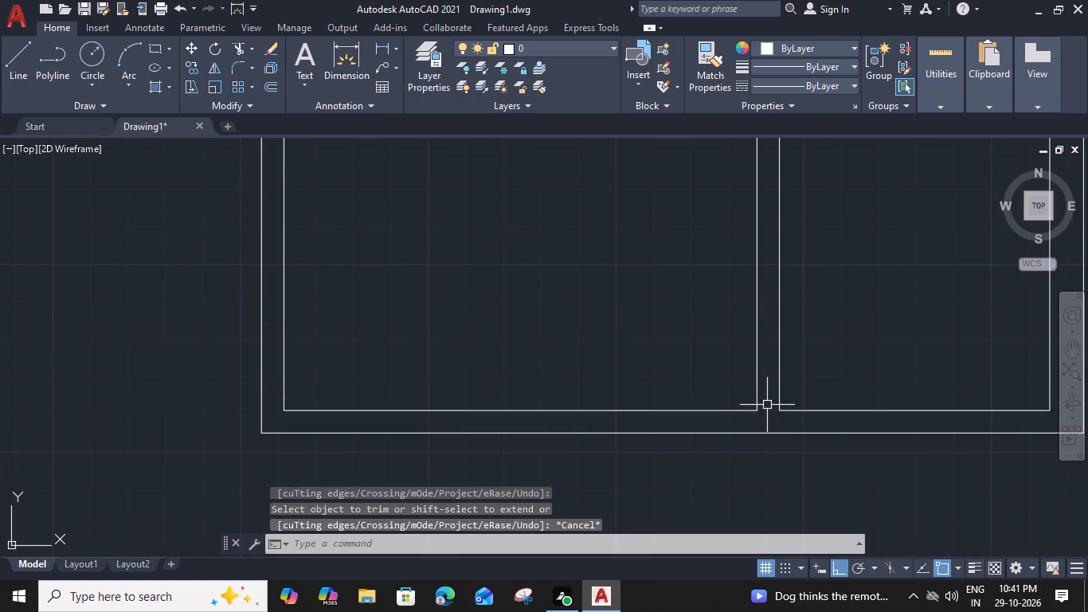
Offset the outer line of the right-hand rooms' bottom wall 12' downward.
{"action": "scroll", "coordinate": [737, 465], "scroll_direction": "down", "scroll_amount": 1}
{"action": "middle_click_drag", "start_coordinate": [738, 462], "coordinate": [712, 375]}
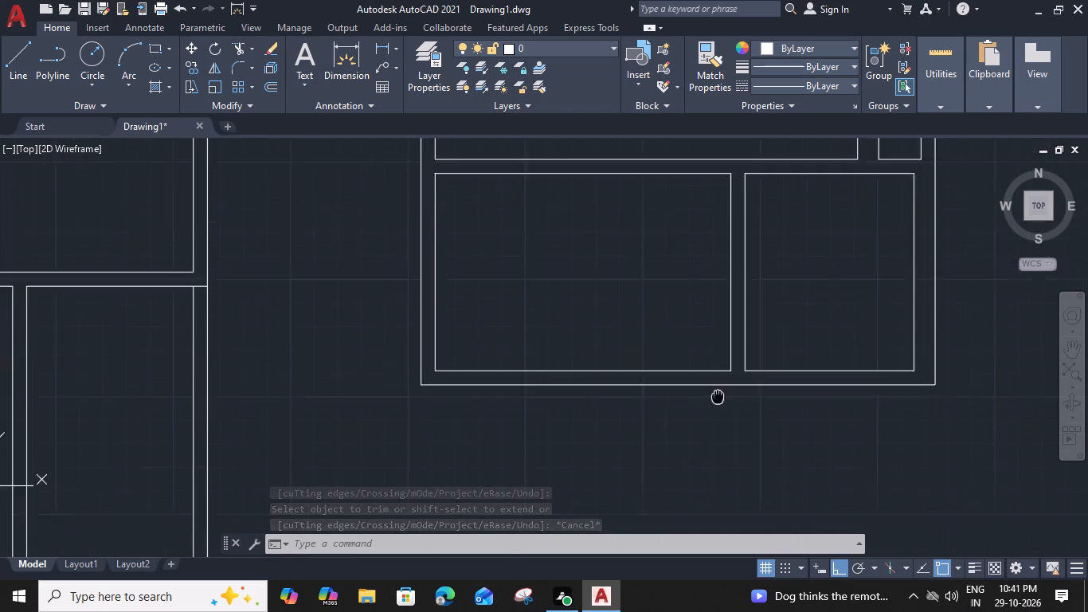
{"action": "middle_click_drag", "start_coordinate": [712, 375], "coordinate": [703, 352]}
{"action": "left_click", "coordinate": [718, 339]}
{"action": "left_click", "coordinate": [670, 328]}
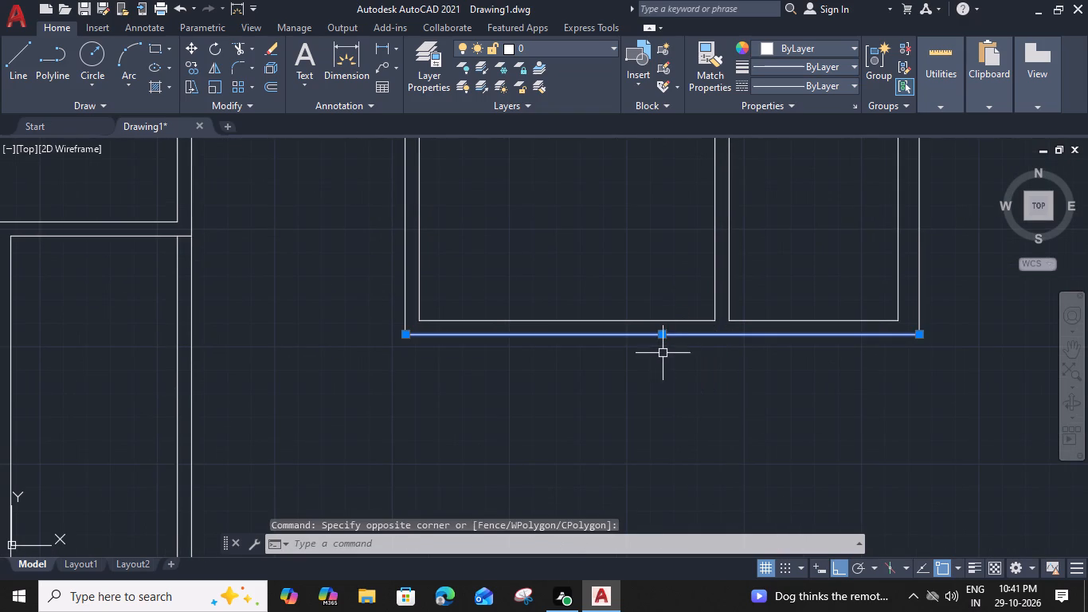
{"action": "type", "text": "o"}
{"action": "key", "text": "space"}
{"action": "type", "text": "12'"}
{"action": "key", "text": "space"}
{"action": "scroll", "coordinate": [663, 394], "scroll_direction": "down", "scroll_amount": 2}
{"action": "middle_click_drag", "start_coordinate": [663, 394], "coordinate": [663, 344]}
{"action": "left_click", "coordinate": [655, 418]}
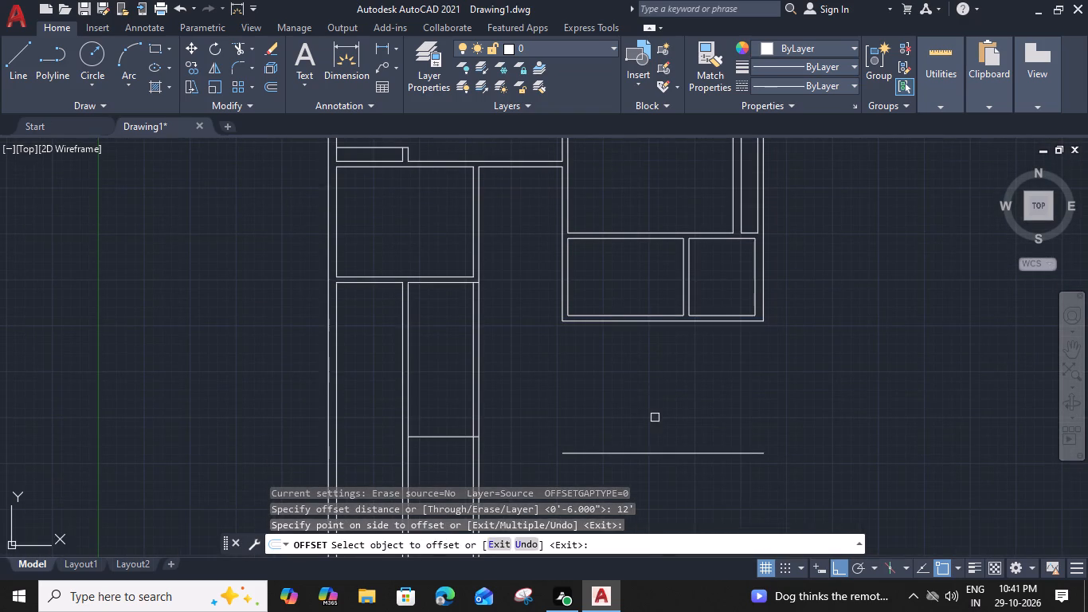
{"action": "key", "text": "Escape"}
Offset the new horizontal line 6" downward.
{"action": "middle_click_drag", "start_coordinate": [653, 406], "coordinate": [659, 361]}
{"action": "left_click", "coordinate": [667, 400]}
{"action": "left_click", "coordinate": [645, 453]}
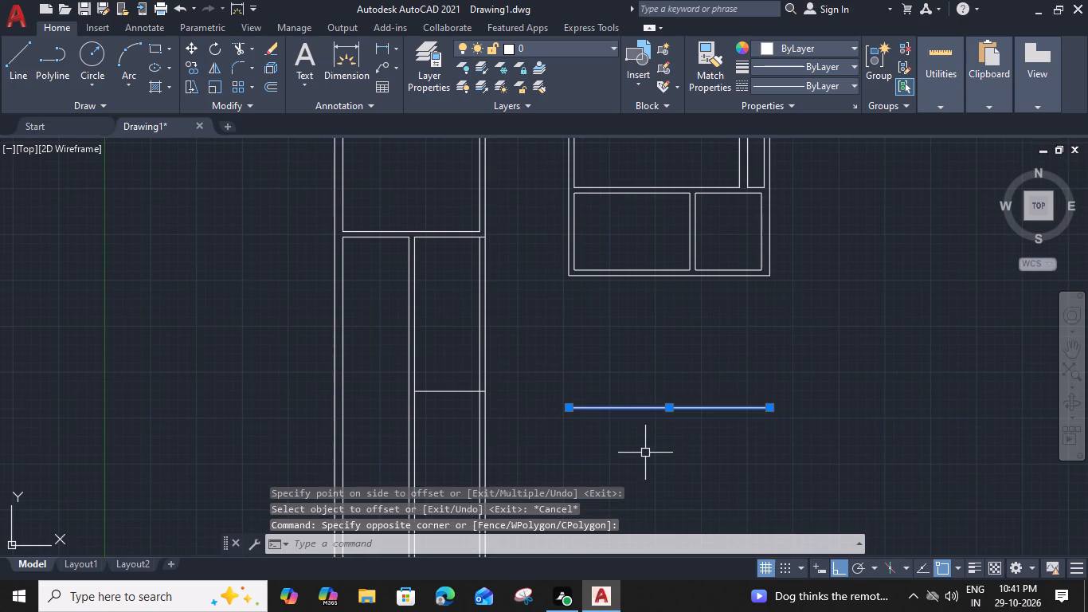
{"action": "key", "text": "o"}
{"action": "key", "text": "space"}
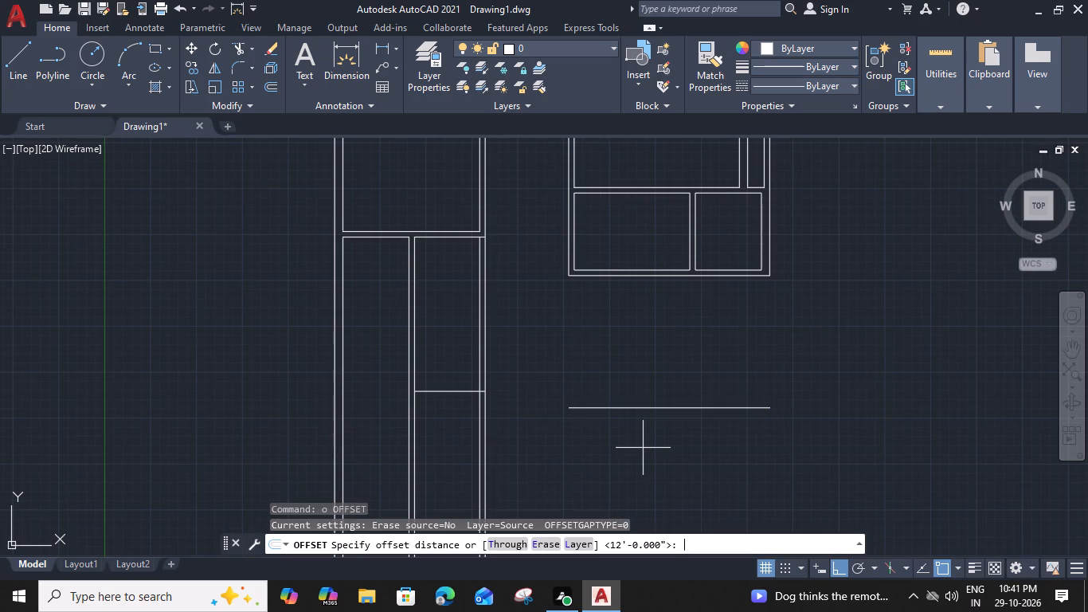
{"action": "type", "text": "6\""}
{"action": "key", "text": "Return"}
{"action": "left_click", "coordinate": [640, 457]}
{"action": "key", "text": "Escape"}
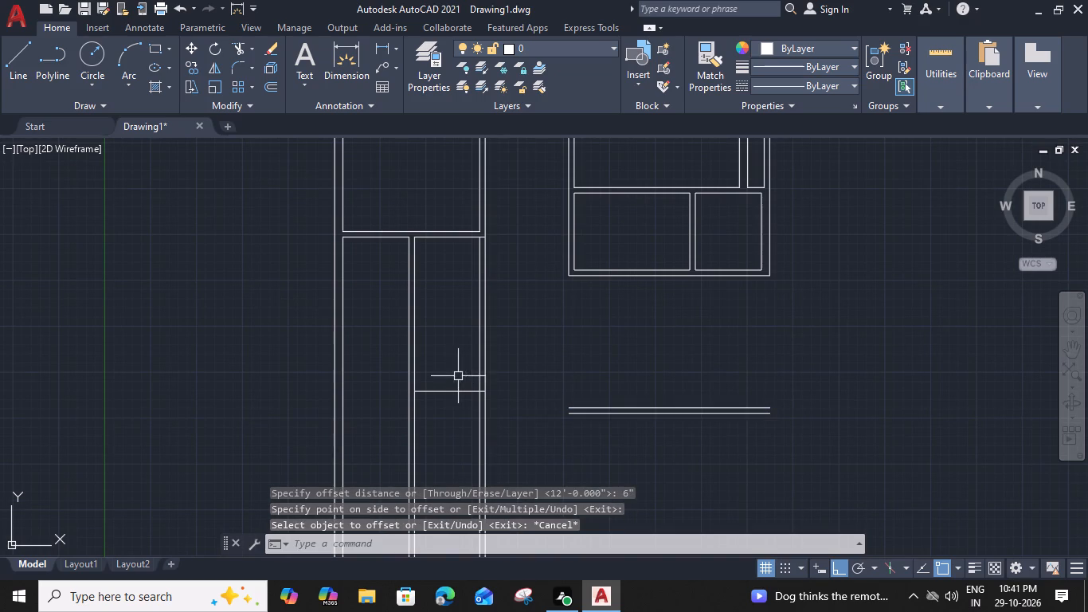
Delete the short horizontal line crossing the narrow room in the left-hand wing.
{"action": "left_click", "coordinate": [458, 376]}
{"action": "left_click", "coordinate": [445, 424]}
{"action": "key", "text": "Delete"}
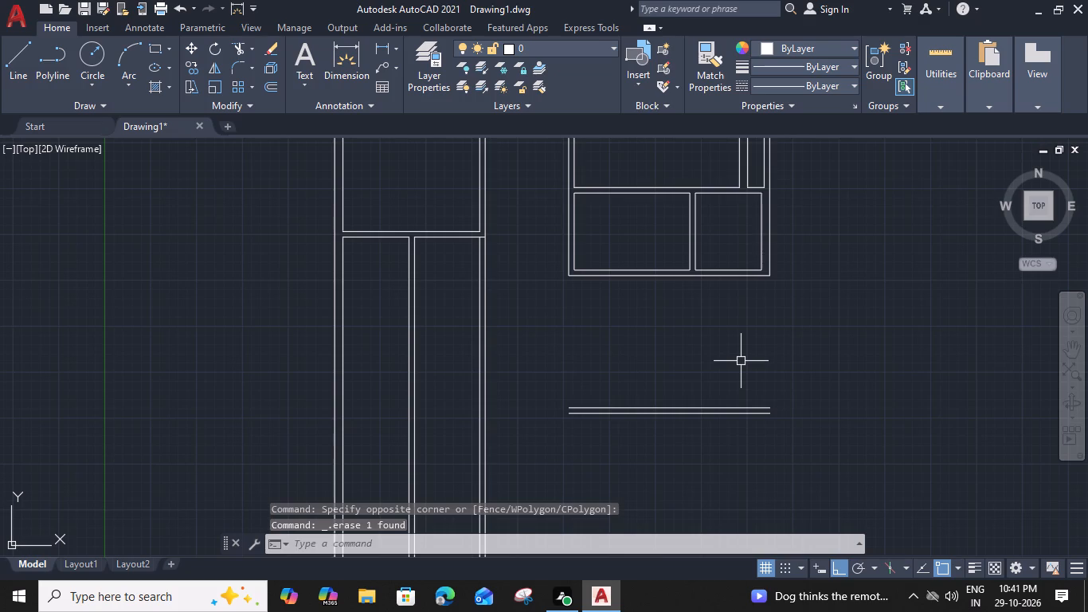
Extend both lines of the right-hand wing's right wall down to the new bottom wall.
{"action": "type", "text": "ex"}
{"action": "key", "text": "space"}
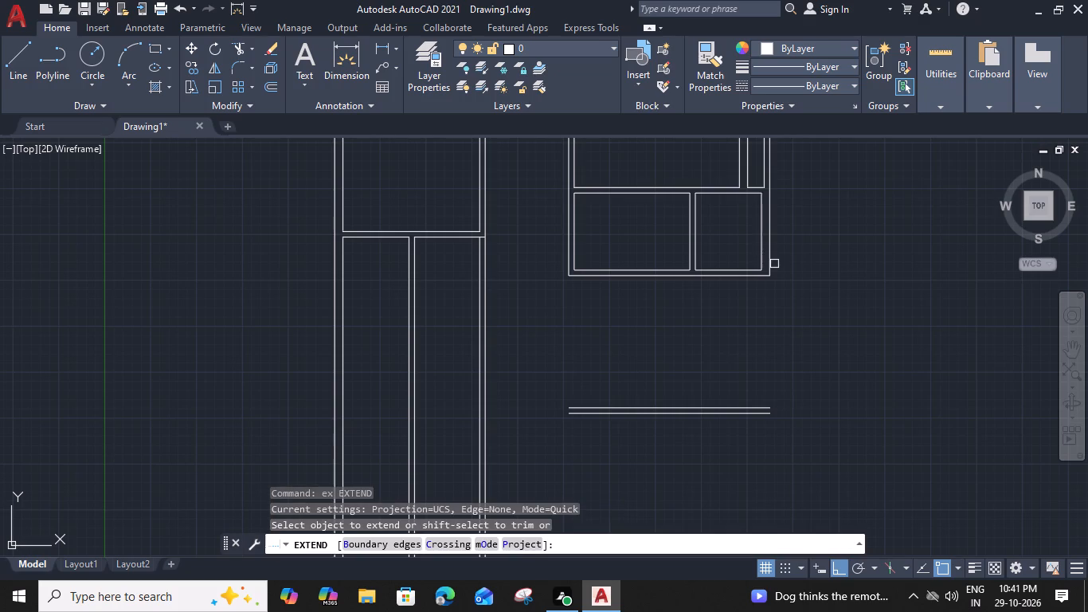
{"action": "left_click", "coordinate": [770, 261]}
{"action": "left_click", "coordinate": [761, 260]}
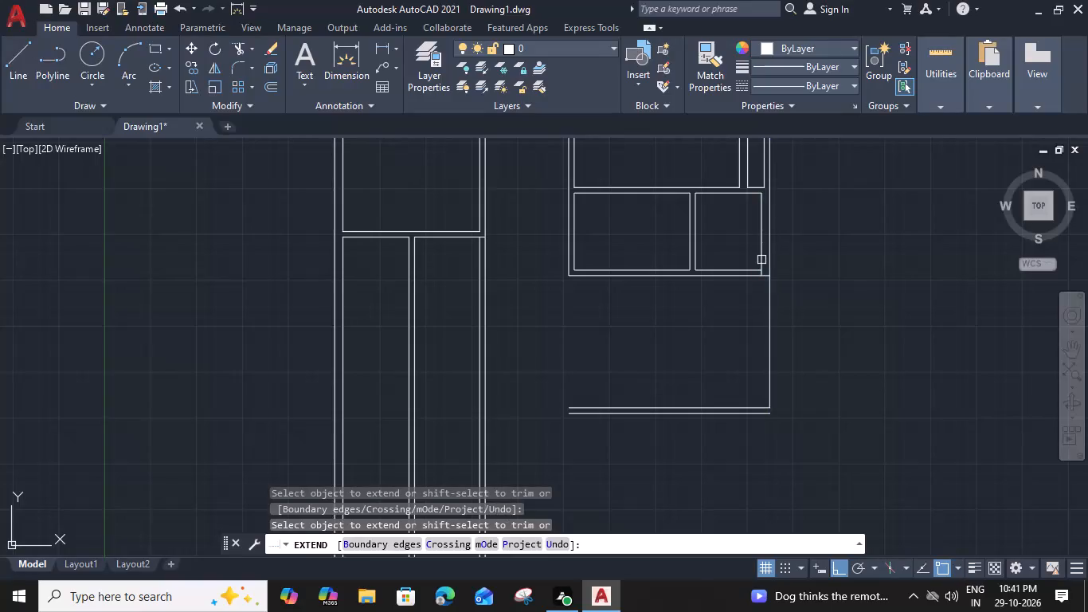
{"action": "left_click", "coordinate": [761, 262]}
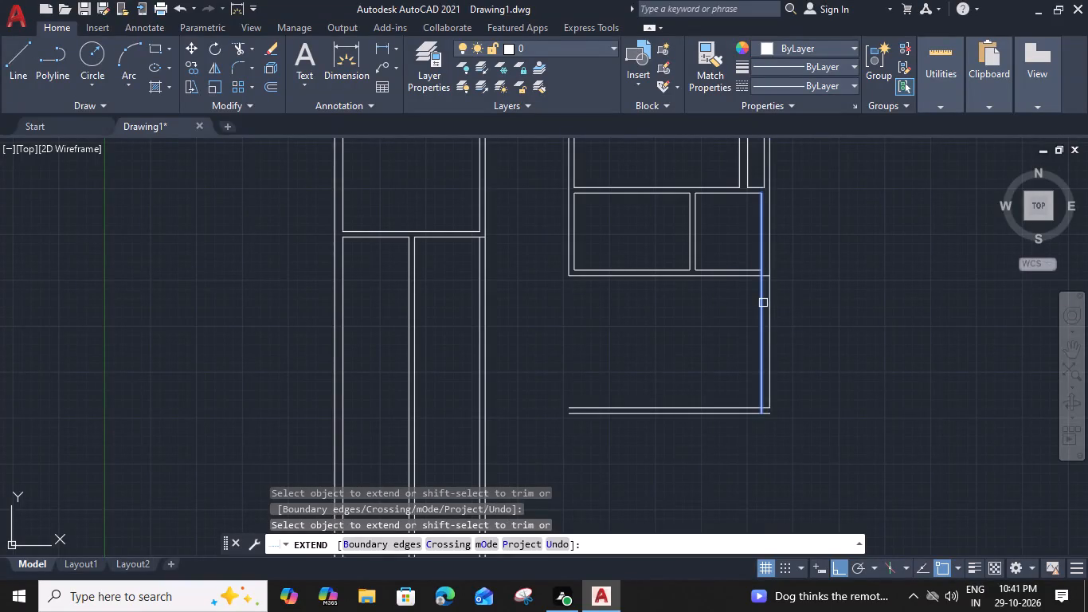
{"action": "left_click", "coordinate": [767, 320]}
Trim the overlapping pieces at the new bottom-right corner and where the right wall crosses the horizontal wall above.
{"action": "scroll", "coordinate": [757, 412], "scroll_direction": "up", "scroll_amount": 2}
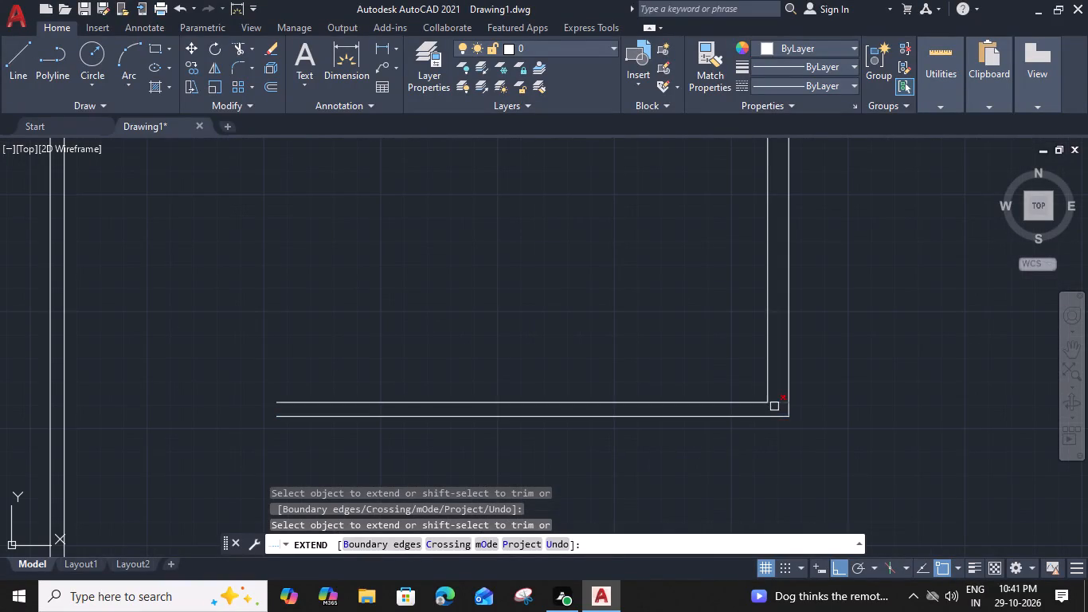
{"action": "left_click", "coordinate": [776, 404], "text": "shift"}
{"action": "scroll", "coordinate": [776, 403], "scroll_direction": "down", "scroll_amount": 1}
{"action": "middle_click_drag", "start_coordinate": [746, 319], "coordinate": [743, 379]}
{"action": "scroll", "coordinate": [765, 260], "scroll_direction": "up", "scroll_amount": 2}
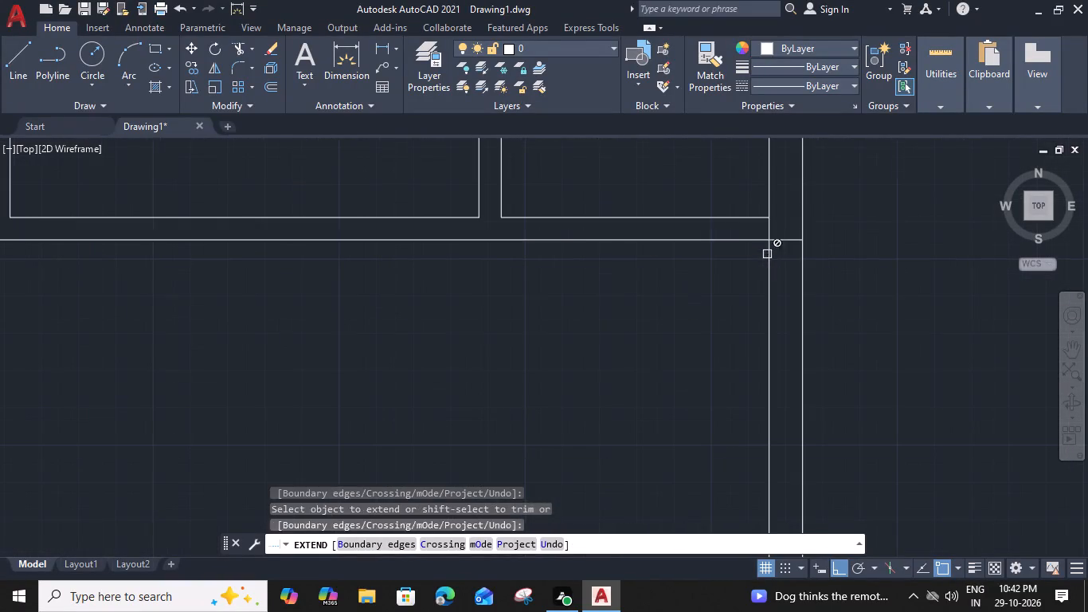
{"action": "left_click", "coordinate": [770, 230], "text": "shift"}
{"action": "left_click", "coordinate": [778, 237], "text": "shift"}
{"action": "scroll", "coordinate": [781, 249], "scroll_direction": "down", "scroll_amount": 2}
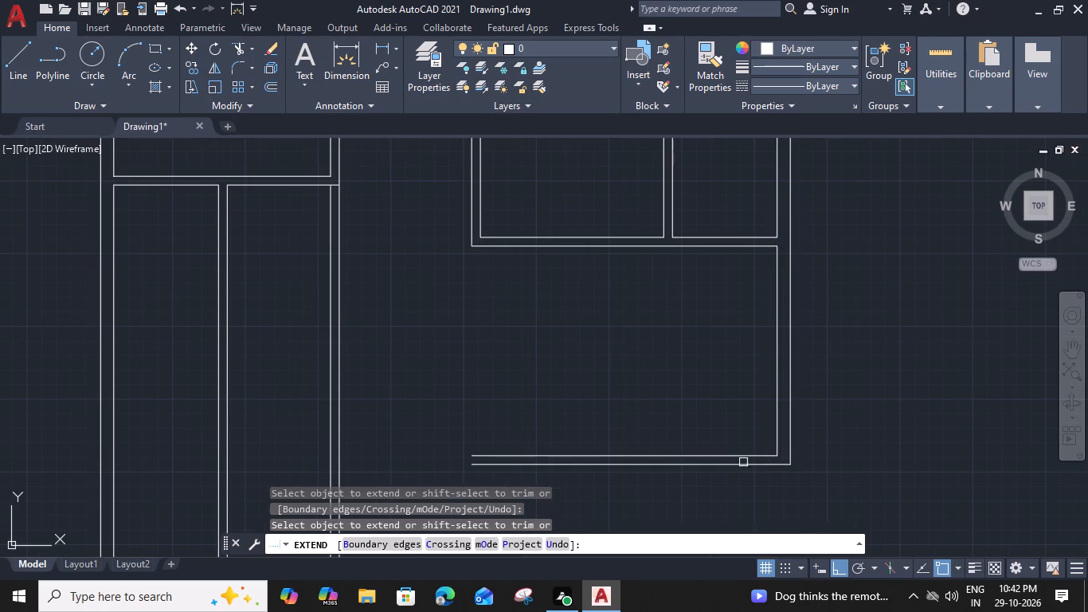
{"action": "key", "text": "Escape"}
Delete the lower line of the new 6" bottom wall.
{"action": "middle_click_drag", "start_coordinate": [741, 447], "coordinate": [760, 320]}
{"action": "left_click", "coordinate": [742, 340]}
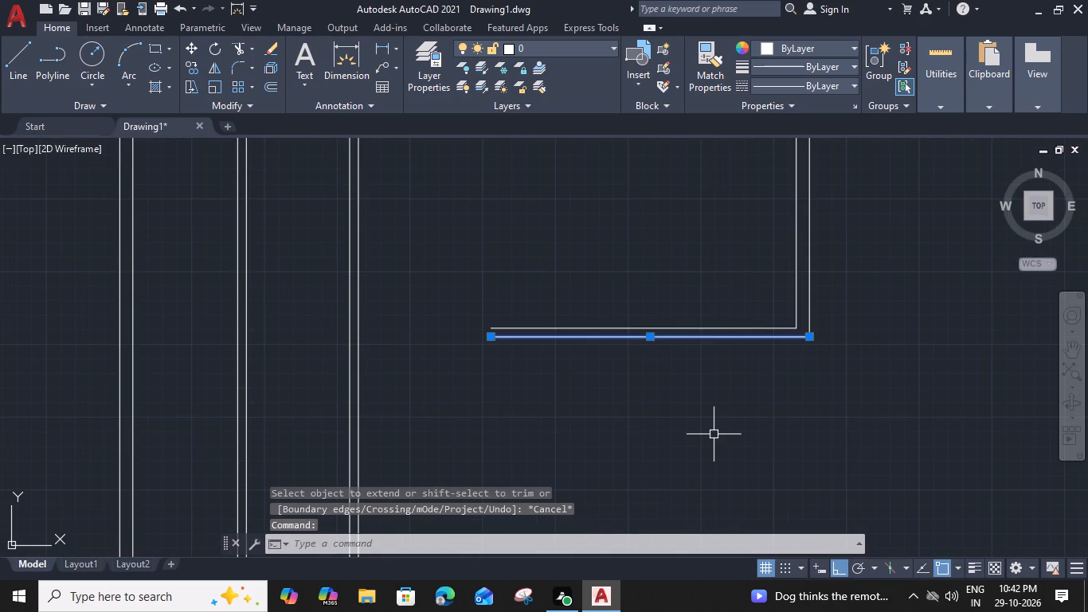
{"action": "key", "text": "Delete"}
Offset the remaining bottom wall line 9" downward.
{"action": "left_click", "coordinate": [707, 330]}
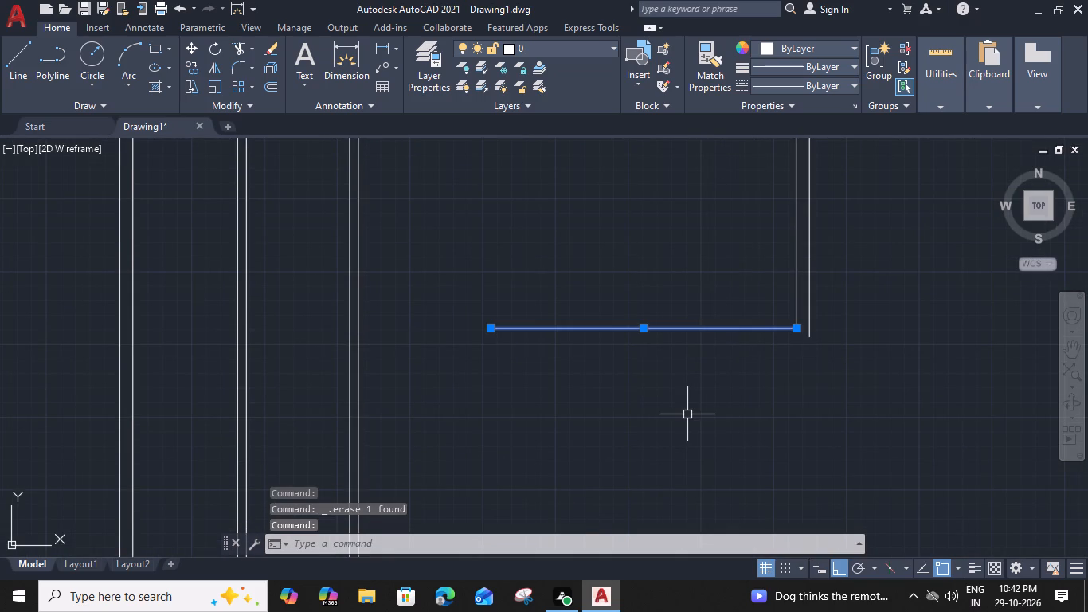
{"action": "type", "text": "o 9\""}
{"action": "key", "text": "Return"}
{"action": "left_click", "coordinate": [685, 423]}
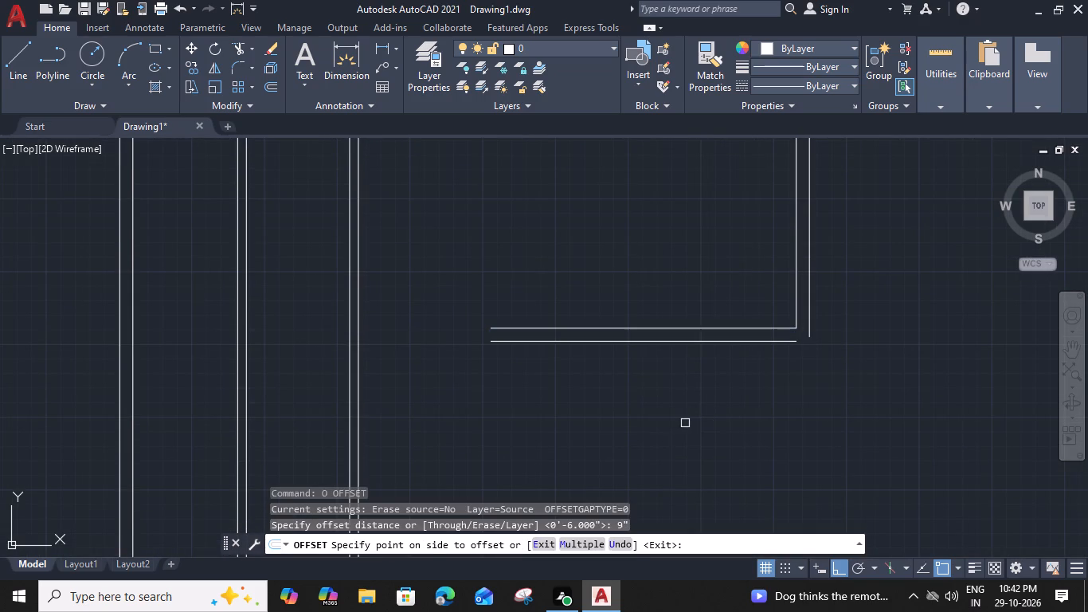
{"action": "key", "text": "Escape"}
Fillet the 9" bottom wall's lower line with the right wall's outer line into a square corner.
{"action": "key", "text": "f"}
{"action": "key", "text": "space"}
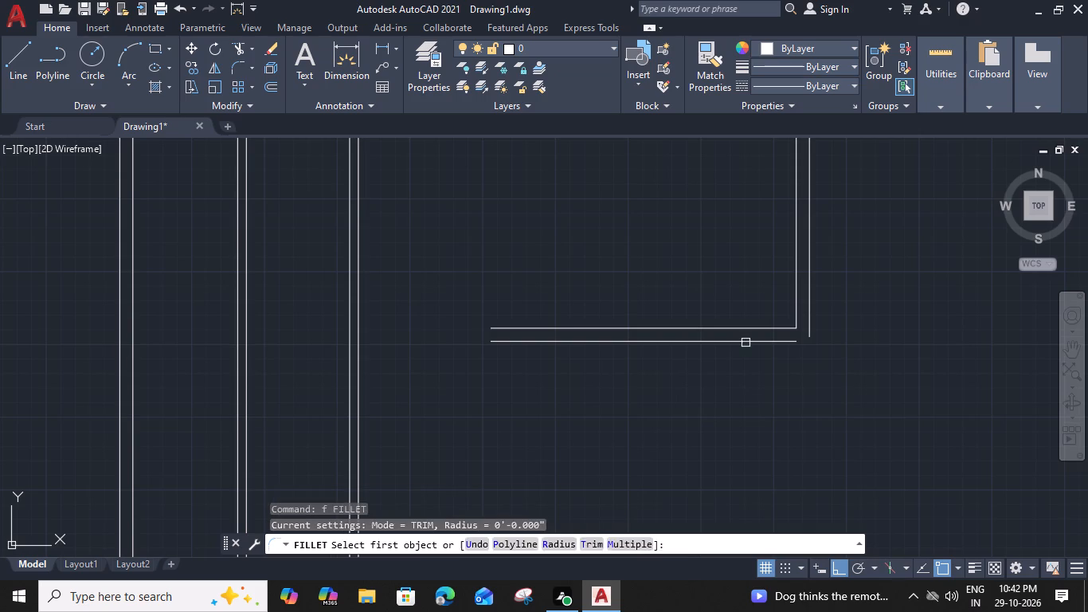
{"action": "left_click", "coordinate": [746, 342]}
{"action": "left_click", "coordinate": [808, 334]}
Extend both bottom wall lines across the left-hand wing to the inner line of its outer left wall.
{"action": "middle_click_drag", "start_coordinate": [656, 377], "coordinate": [846, 403]}
{"action": "key", "text": "e"}
{"action": "key", "text": "x"}
{"action": "key", "text": "space"}
{"action": "left_click", "coordinate": [734, 329]}
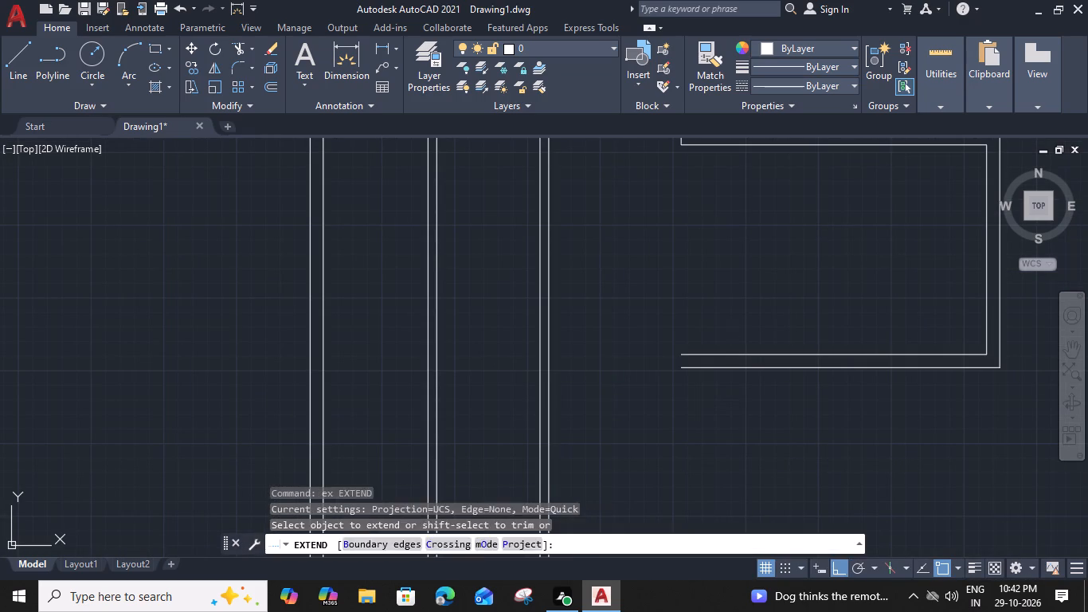
{"action": "left_click_drag", "start_coordinate": [688, 454], "coordinate": [687, 447]}
{"action": "left_click", "coordinate": [681, 344]}
{"action": "left_click", "coordinate": [624, 441]}
{"action": "middle_click_drag", "start_coordinate": [624, 418], "coordinate": [804, 432]}
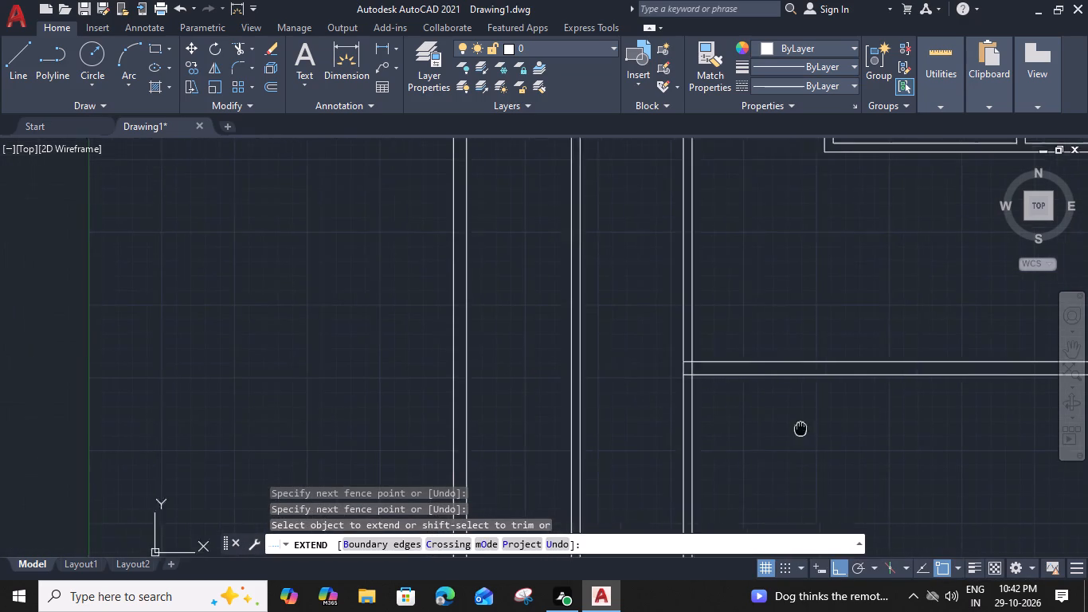
{"action": "left_click", "coordinate": [795, 343]}
{"action": "left_click", "coordinate": [739, 448]}
{"action": "left_click", "coordinate": [776, 359]}
{"action": "left_click", "coordinate": [746, 453]}
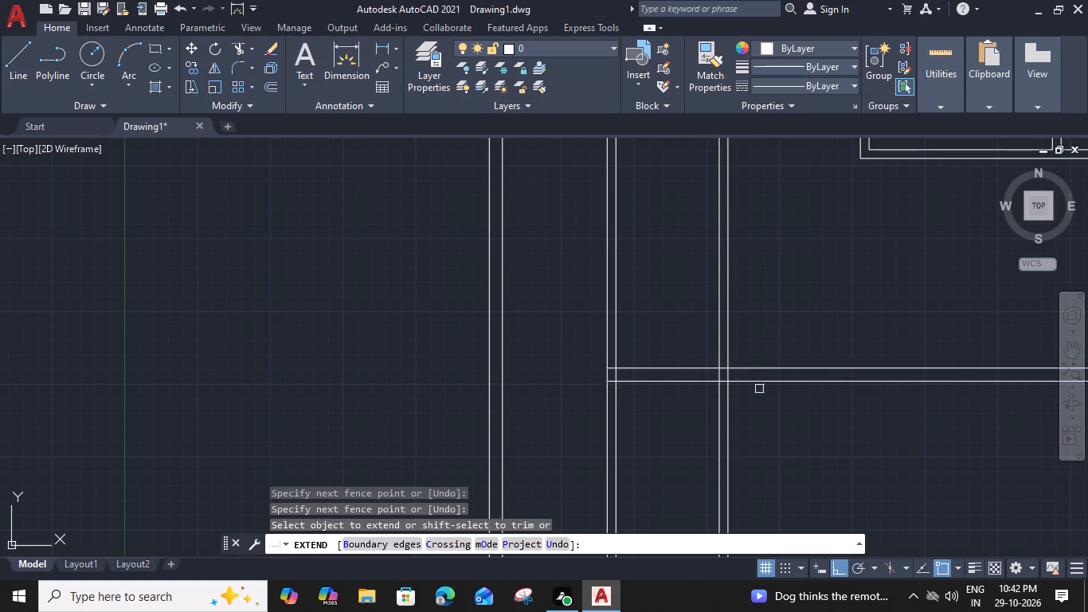
{"action": "left_click_drag", "start_coordinate": [773, 361], "coordinate": [769, 375]}
{"action": "left_click", "coordinate": [735, 441]}
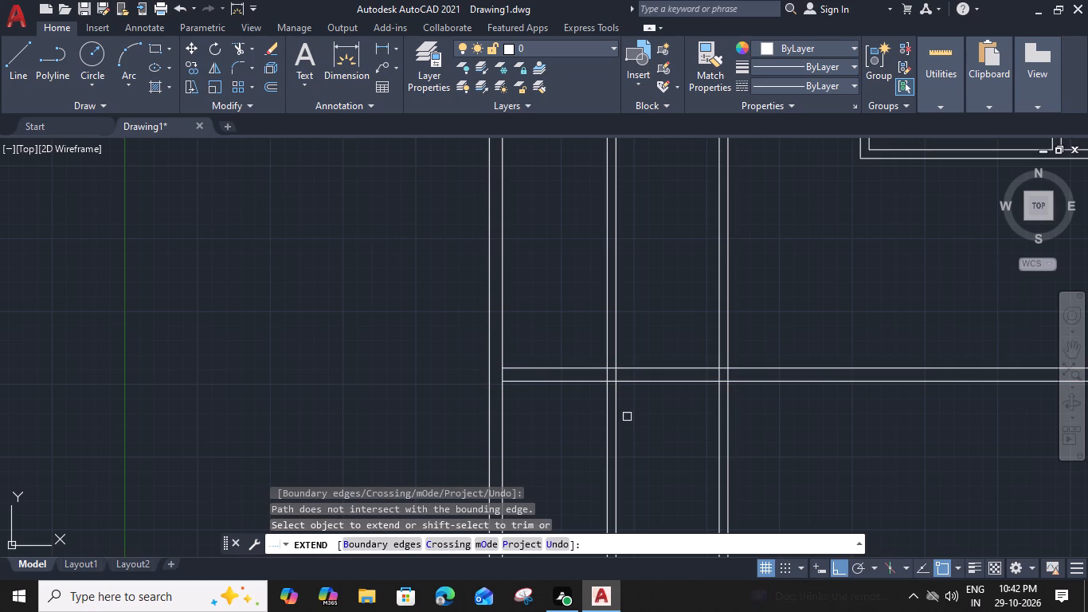
{"action": "key", "text": "Escape"}
Trim the left-hand wing's partition and right wall lines below the extended bottom wall.
{"action": "type", "text": "tr"}
{"action": "key", "text": "space"}
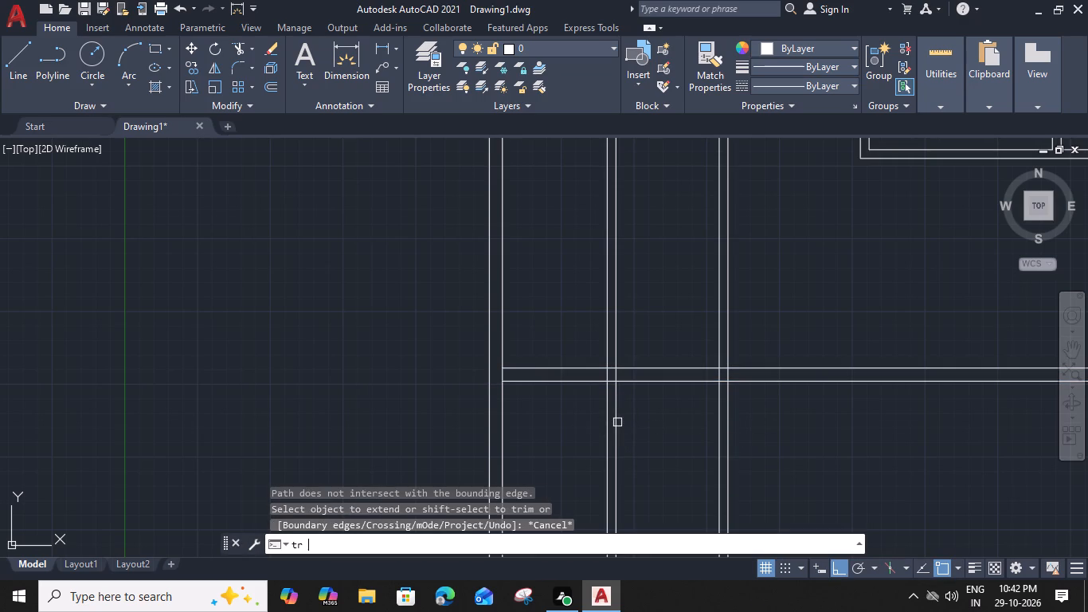
{"action": "left_click", "coordinate": [590, 412]}
{"action": "left_click", "coordinate": [757, 418]}
{"action": "middle_click_drag", "start_coordinate": [677, 406], "coordinate": [672, 489]}
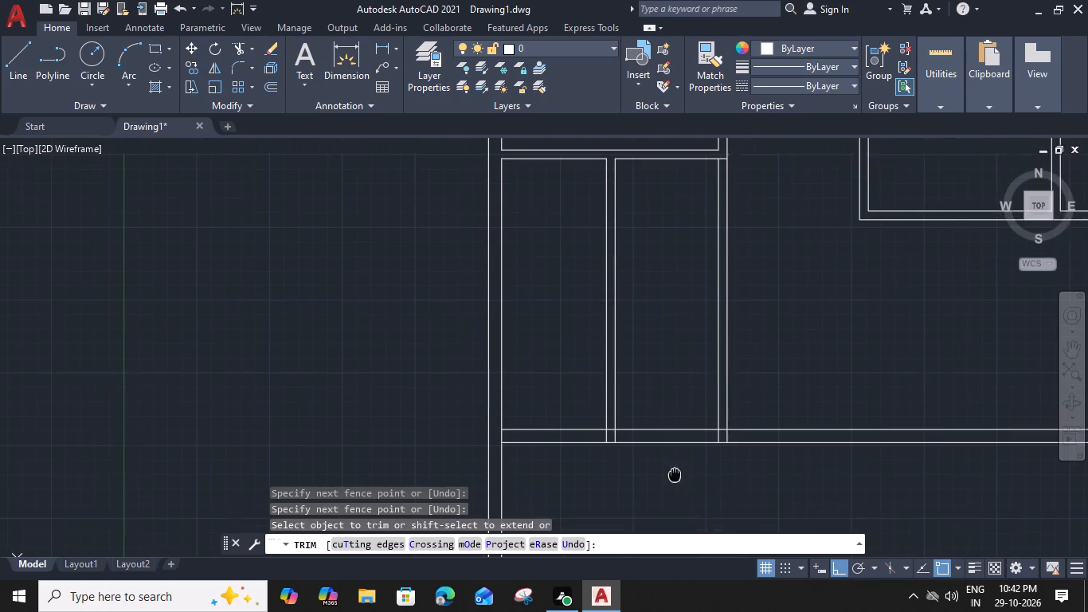
{"action": "middle_click_drag", "start_coordinate": [672, 489], "coordinate": [671, 492]}
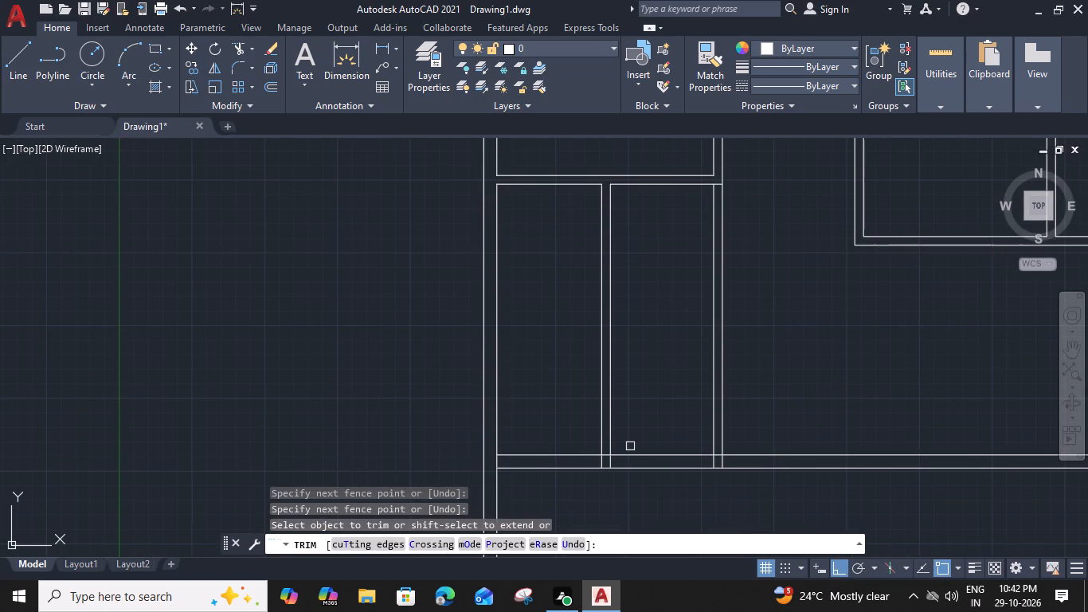
{"action": "key", "text": "Escape"}
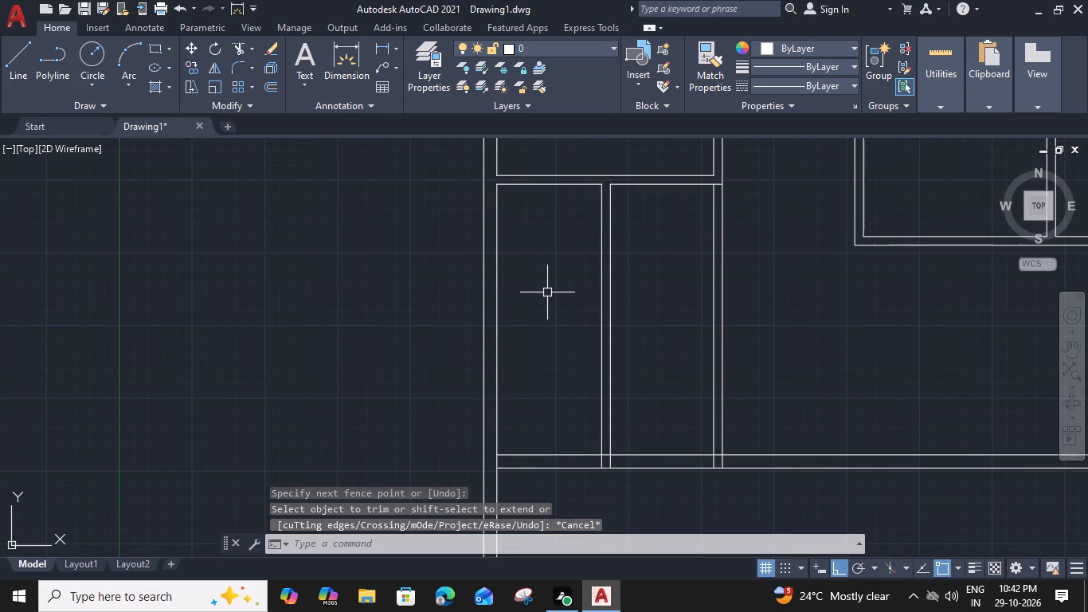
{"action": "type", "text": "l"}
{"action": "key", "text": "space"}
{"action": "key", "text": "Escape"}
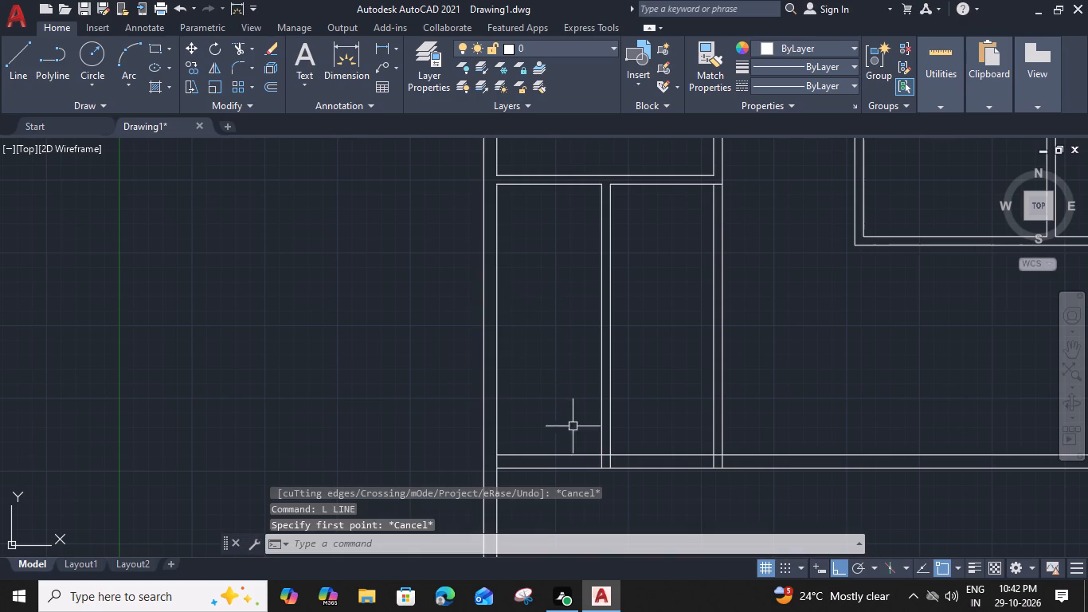
Trim the bottom wall's upper line between the partition lines and the partition's left line inside the bottom wall.
{"action": "left_click", "coordinate": [577, 453]}
{"action": "key", "text": "Escape"}
{"action": "key", "text": "t"}
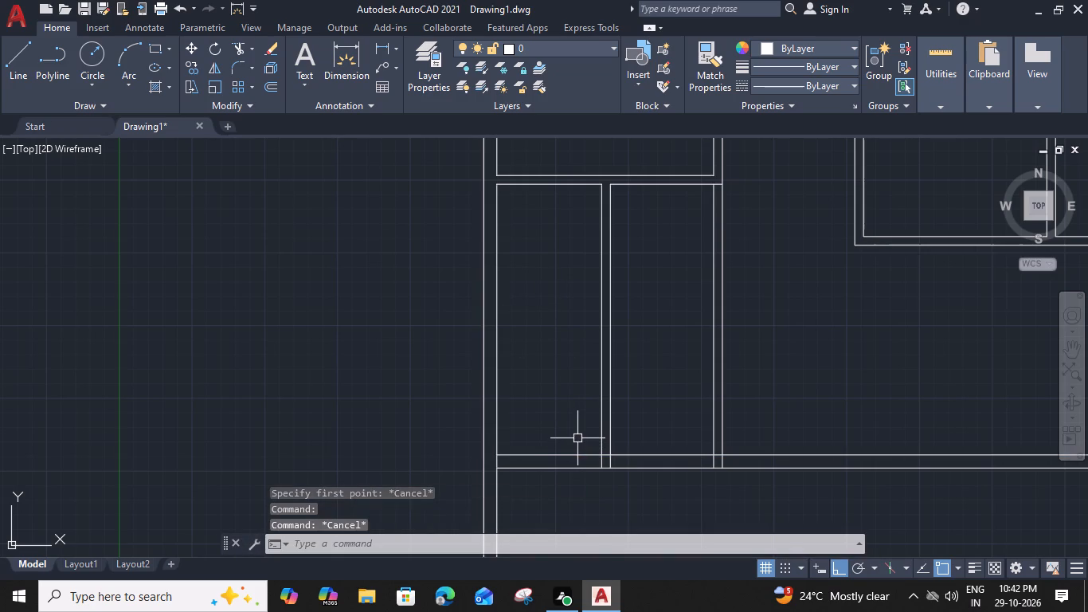
{"action": "type", "text": "r"}
{"action": "key", "text": "space"}
{"action": "scroll", "coordinate": [590, 465], "scroll_direction": "up", "scroll_amount": 1}
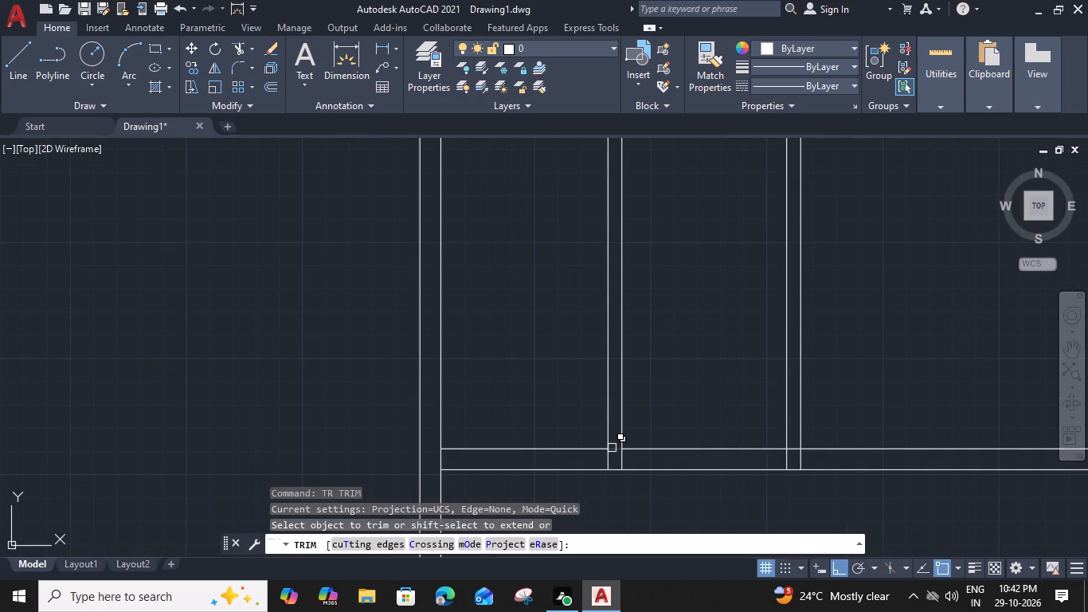
{"action": "left_click", "coordinate": [612, 448]}
{"action": "left_click", "coordinate": [615, 449]}
{"action": "left_click", "coordinate": [605, 459]}
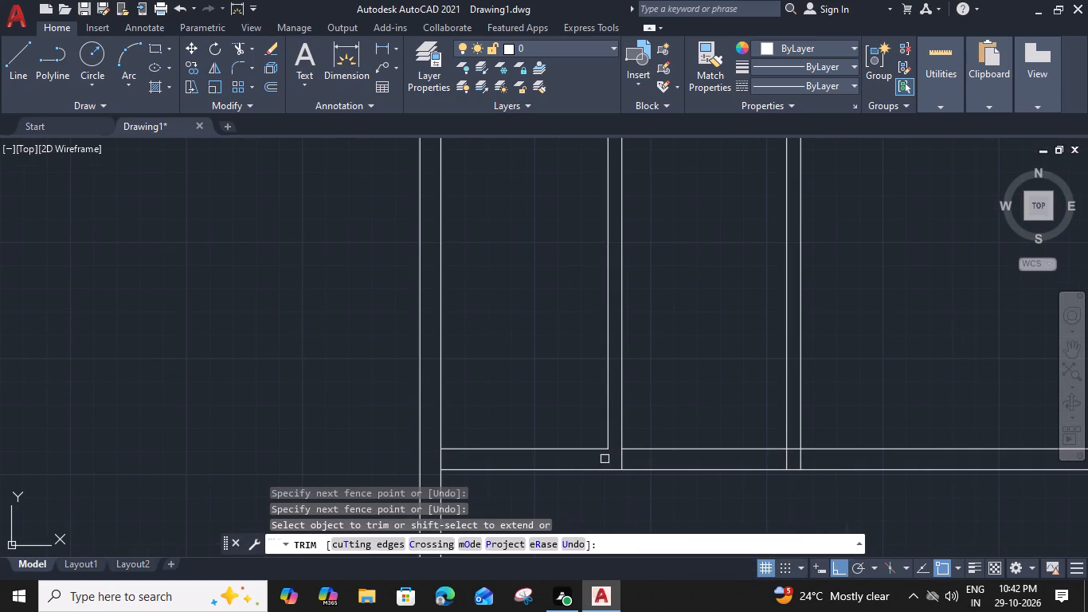
{"action": "key", "text": "Escape"}
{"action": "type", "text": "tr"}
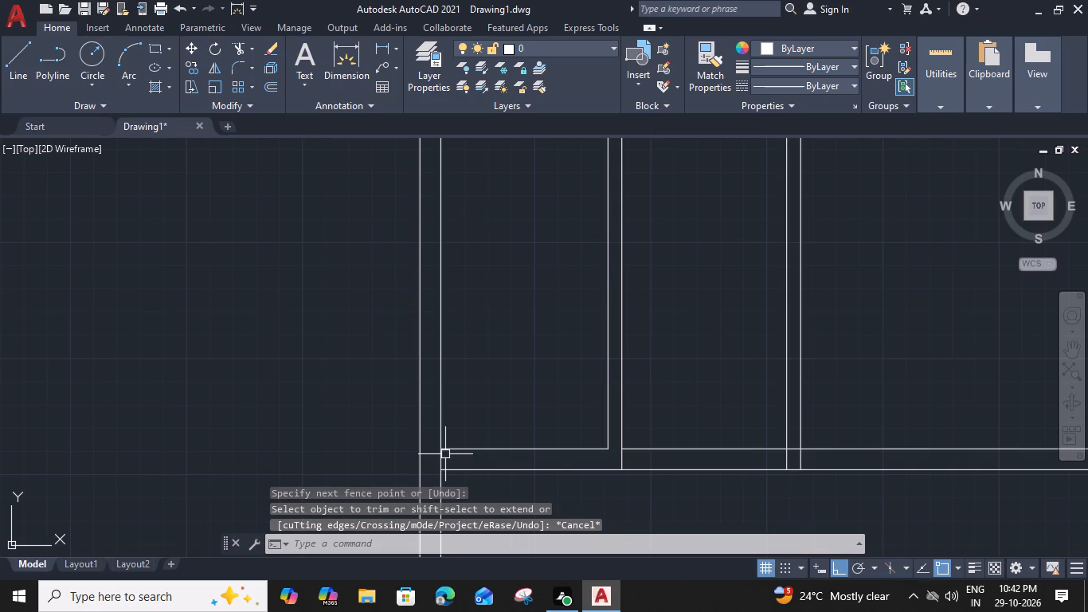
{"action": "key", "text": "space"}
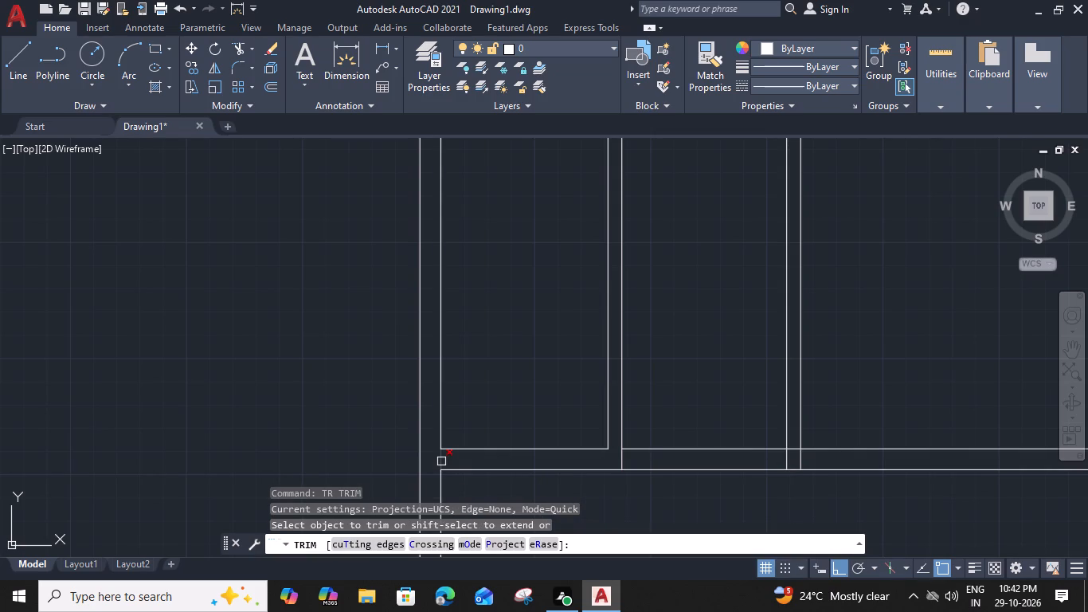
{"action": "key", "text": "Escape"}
Offset the bottom line of the room between the outer left wall and the partition 6" downward.
{"action": "left_click", "coordinate": [512, 453]}
{"action": "left_click", "coordinate": [511, 435]}
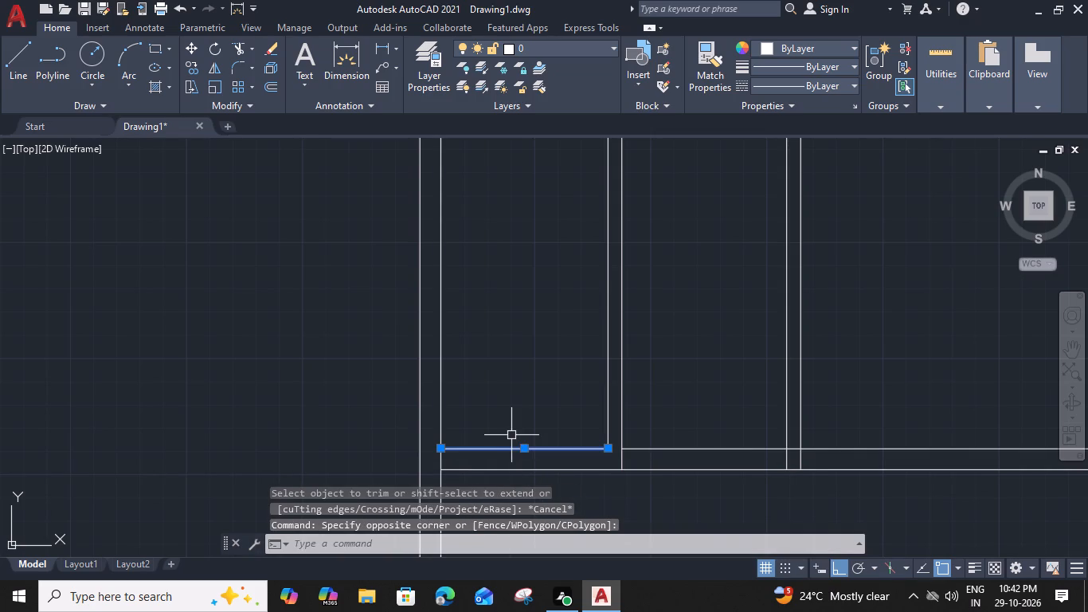
{"action": "type", "text": "o 6\""}
{"action": "key", "text": "Return"}
{"action": "left_click", "coordinate": [517, 494]}
{"action": "key", "text": "Escape"}
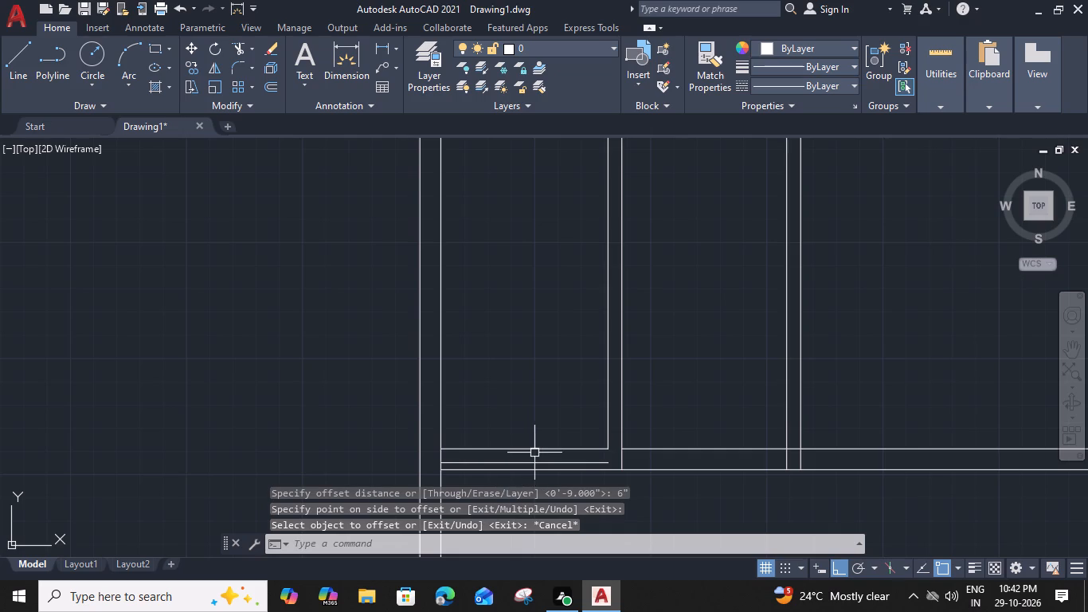
Offset the same room's bottom line 7' upward.
{"action": "left_click", "coordinate": [535, 452]}
{"action": "key", "text": "o"}
{"action": "key", "text": "space"}
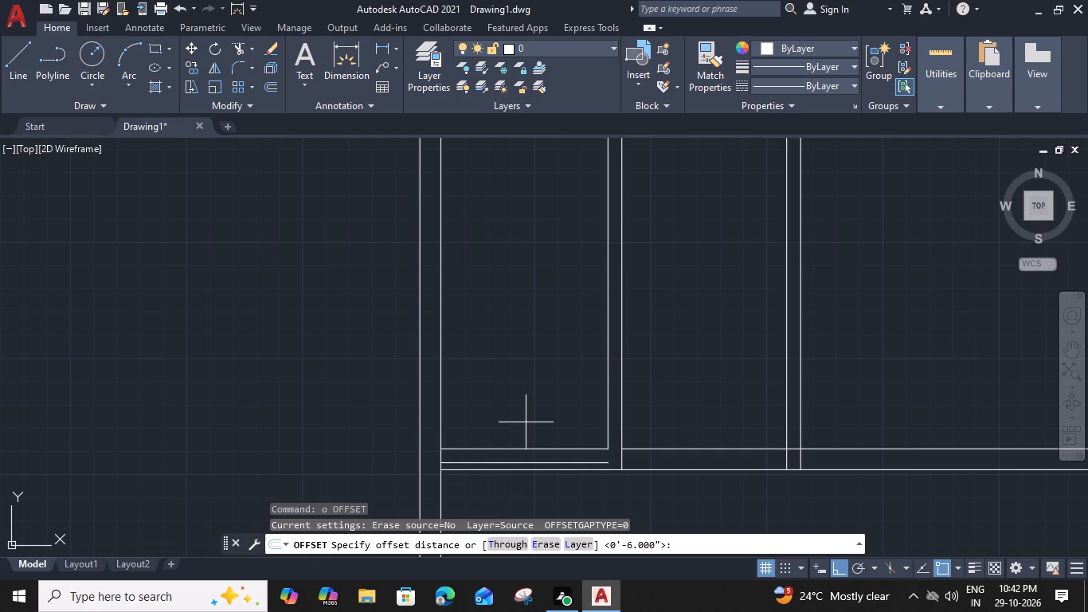
{"action": "type", "text": "7'"}
{"action": "key", "text": "space"}
{"action": "left_click", "coordinate": [522, 300]}
{"action": "key", "text": "Escape"}
Offset the new cross line 6" upward to give the cross partition its thickness.
{"action": "middle_click_drag", "start_coordinate": [522, 300], "coordinate": [522, 414]}
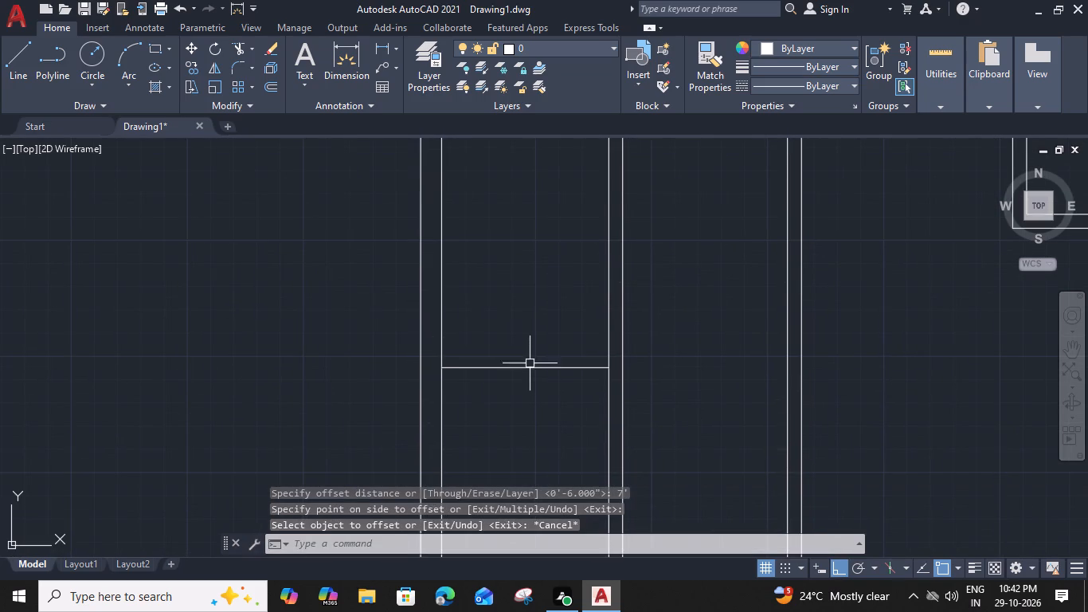
{"action": "left_click", "coordinate": [530, 364]}
{"action": "key", "text": "o"}
{"action": "key", "text": "space"}
{"action": "type", "text": "6\""}
{"action": "key", "text": "Return"}
{"action": "left_click", "coordinate": [517, 296]}
{"action": "key", "text": "Escape"}
Trim the outer wall's inner line and the partition's left line between the two cross partition lines.
{"action": "type", "text": "tr"}
{"action": "key", "text": "space"}
{"action": "scroll", "coordinate": [530, 353], "scroll_direction": "up", "scroll_amount": 1}
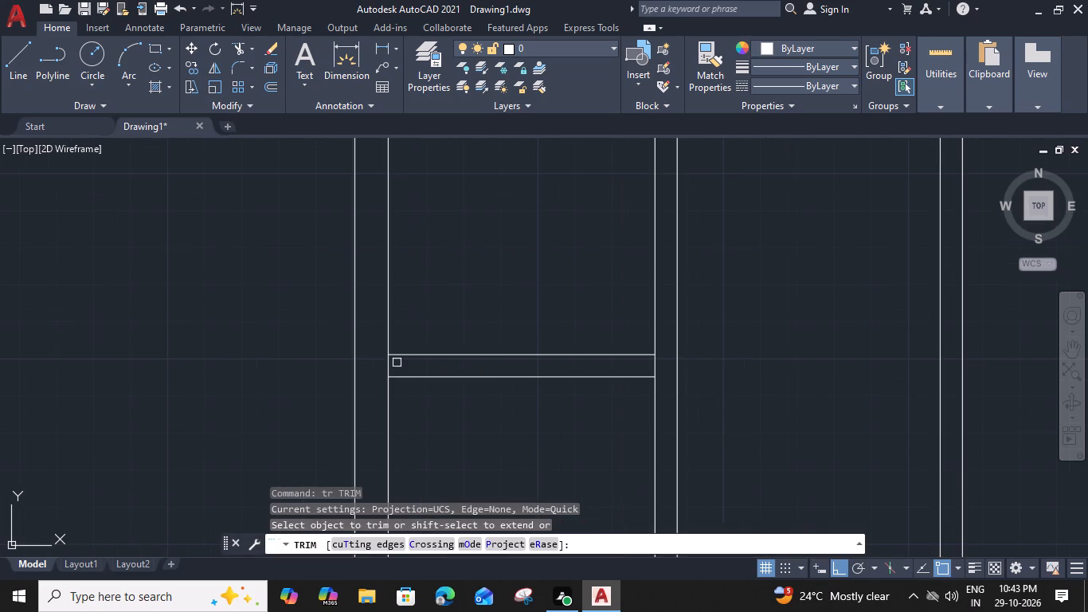
{"action": "left_click", "coordinate": [389, 361]}
{"action": "left_click", "coordinate": [652, 363]}
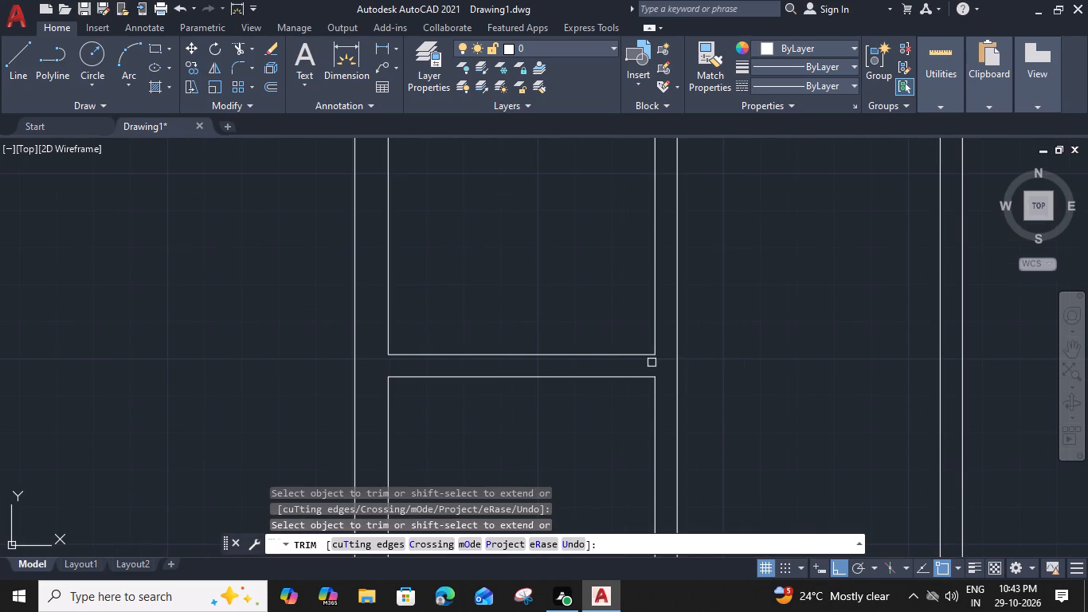
Extend the 6" offset line at the bottom wall across the partition to the left wing's right wall.
{"action": "scroll", "coordinate": [652, 363], "scroll_direction": "down", "scroll_amount": 2}
{"action": "middle_click_drag", "start_coordinate": [687, 424], "coordinate": [668, 371]}
{"action": "scroll", "coordinate": [601, 455], "scroll_direction": "up", "scroll_amount": 2}
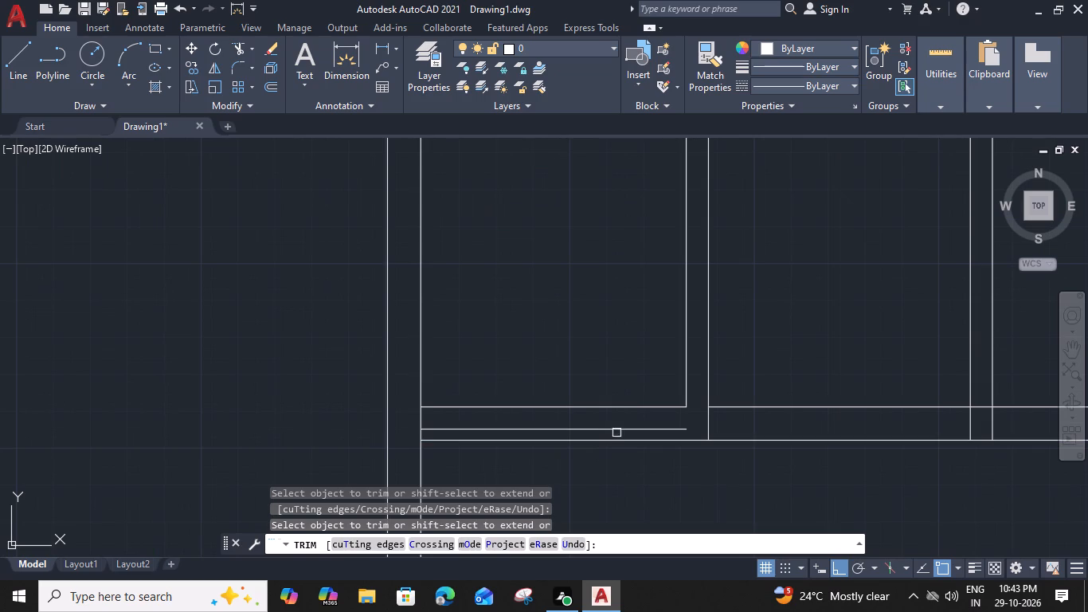
{"action": "left_click", "coordinate": [623, 431], "text": "shift"}
{"action": "left_click", "coordinate": [638, 432], "text": "shift"}
{"action": "middle_click_drag", "start_coordinate": [757, 444], "coordinate": [658, 428]}
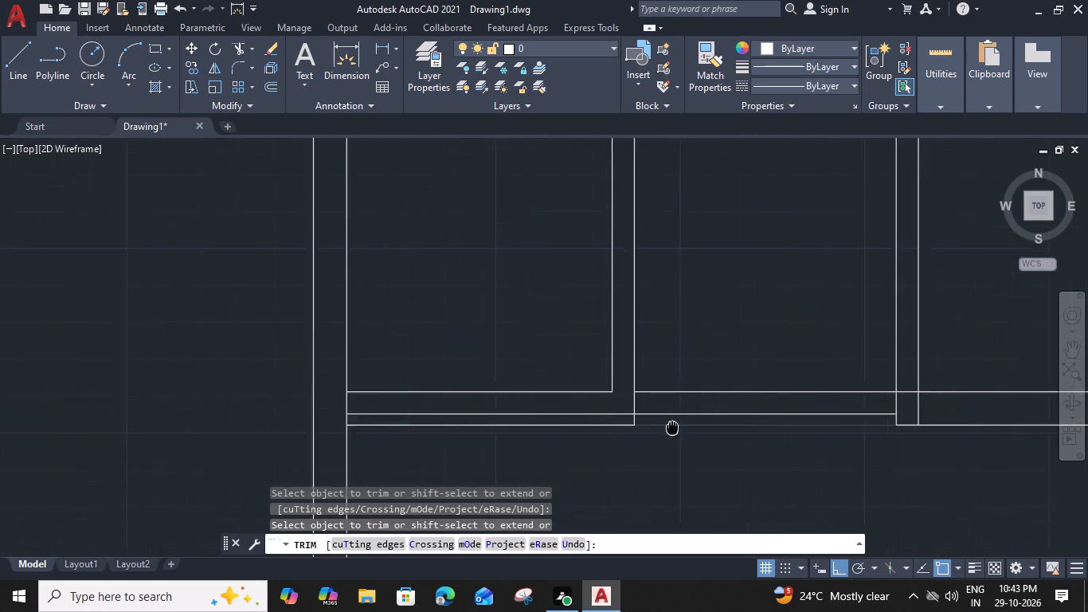
{"action": "middle_click_drag", "start_coordinate": [658, 428], "coordinate": [620, 434]}
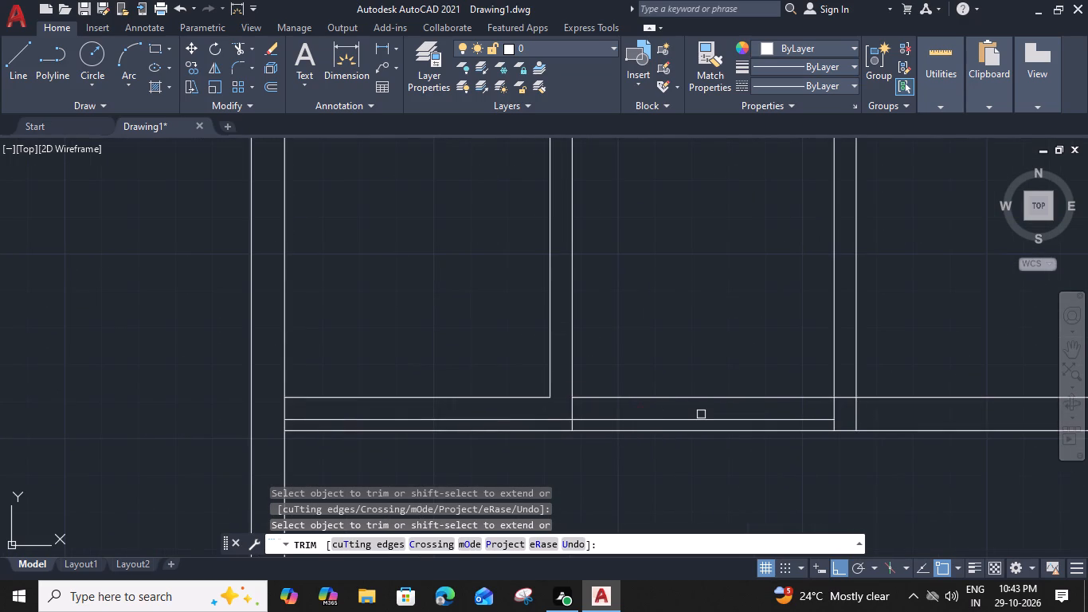
{"action": "scroll", "coordinate": [702, 414], "scroll_direction": "down", "scroll_amount": 2}
{"action": "middle_click_drag", "start_coordinate": [787, 462], "coordinate": [678, 487]}
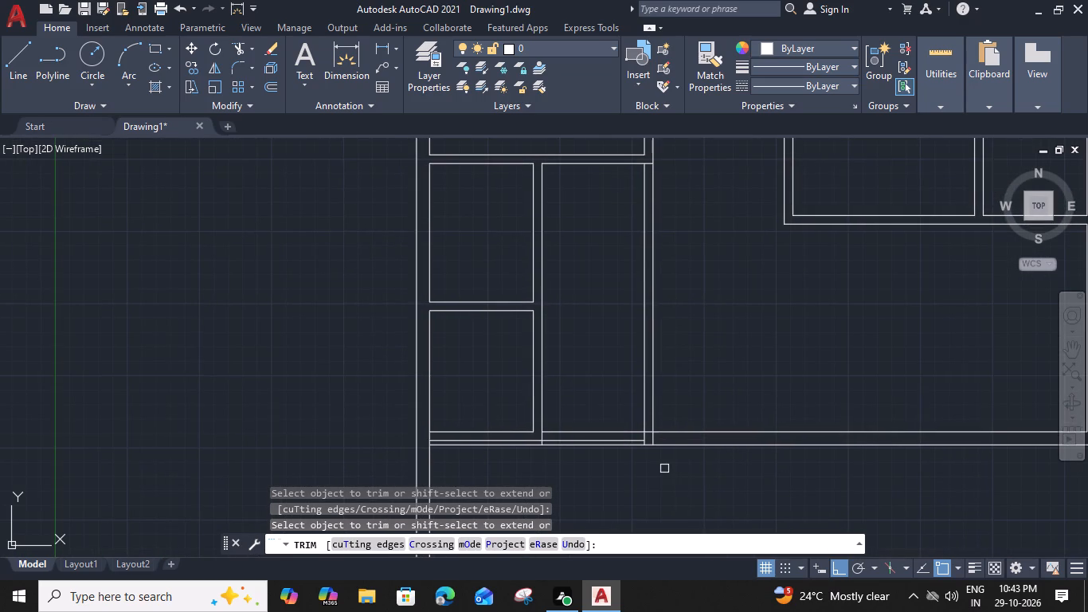
Trim away both lines of the left wing's right wall below the upper room, including the stubs inside the bottom wall.
{"action": "left_click", "coordinate": [604, 330]}
{"action": "left_click", "coordinate": [705, 378]}
{"action": "scroll", "coordinate": [665, 425], "scroll_direction": "up", "scroll_amount": 2}
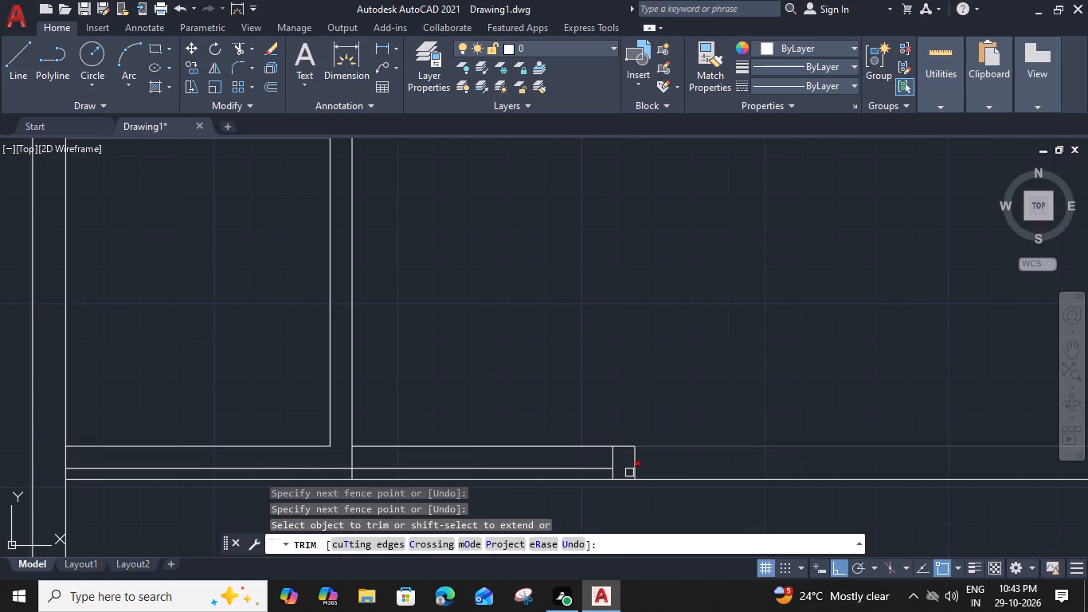
{"action": "left_click", "coordinate": [634, 463]}
{"action": "left_click", "coordinate": [617, 458]}
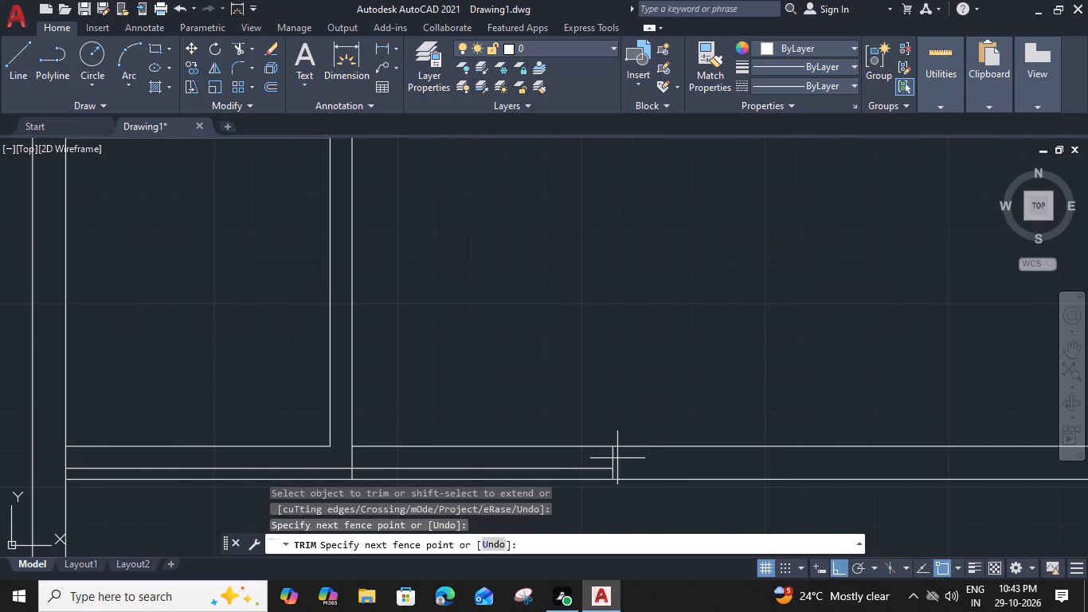
{"action": "left_click", "coordinate": [595, 457]}
{"action": "middle_click_drag", "start_coordinate": [509, 457], "coordinate": [796, 430]}
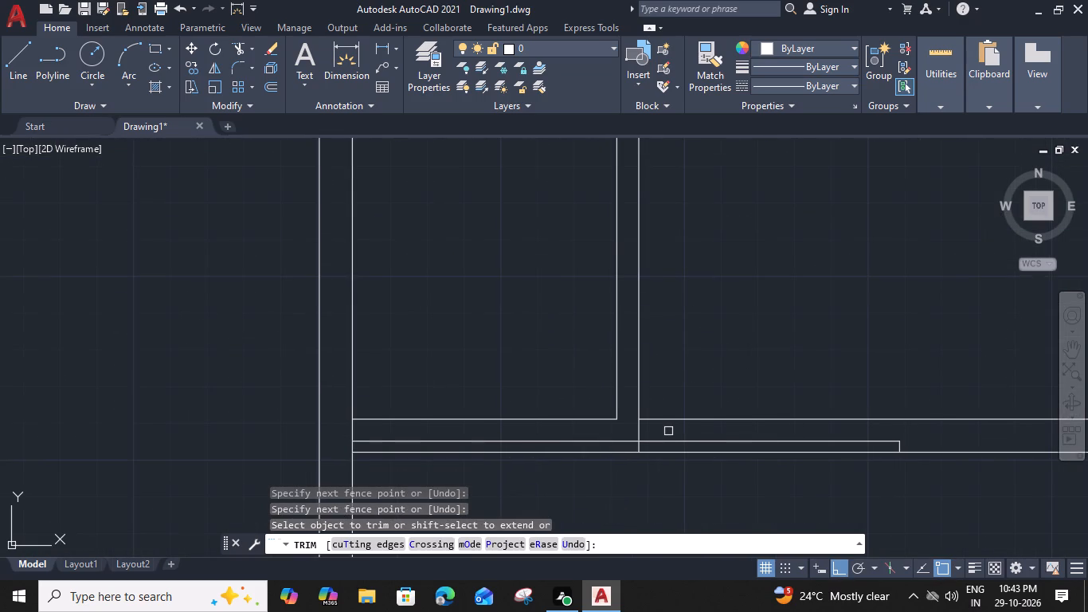
{"action": "scroll", "coordinate": [911, 442], "scroll_direction": "up", "scroll_amount": 2}
{"action": "left_click", "coordinate": [882, 453]}
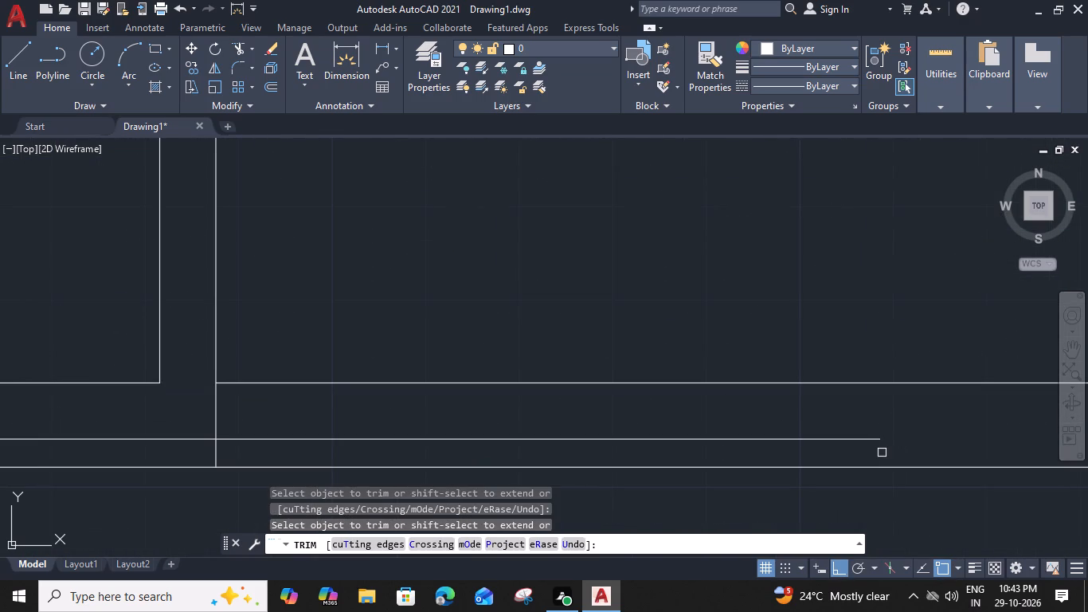
Trim the partition's right line where it passes through the bottom wall.
{"action": "scroll", "coordinate": [882, 453], "scroll_direction": "down", "scroll_amount": 1}
{"action": "scroll", "coordinate": [638, 486], "scroll_direction": "down", "scroll_amount": 3}
{"action": "middle_click_drag", "start_coordinate": [616, 484], "coordinate": [669, 470]}
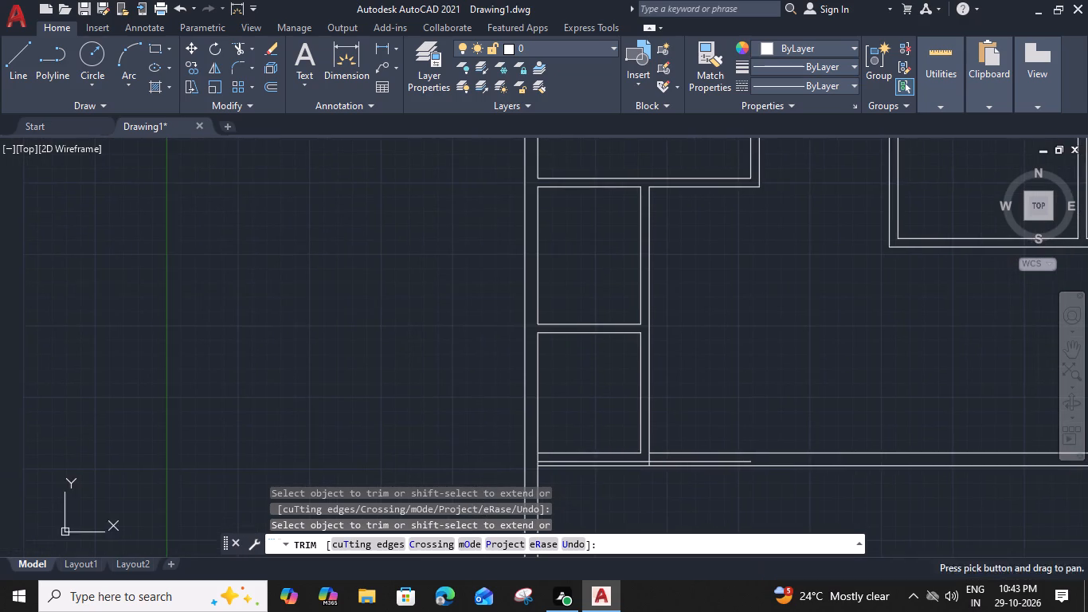
{"action": "scroll", "coordinate": [647, 456], "scroll_direction": "up", "scroll_amount": 2}
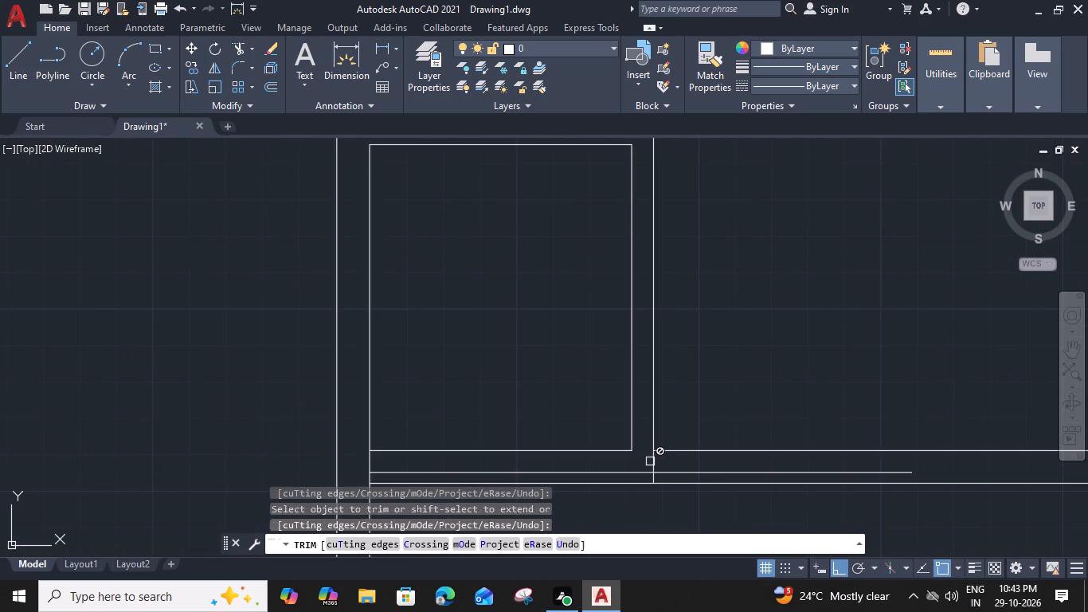
{"action": "left_click", "coordinate": [653, 461], "text": "shift"}
{"action": "left_click", "coordinate": [655, 461]}
{"action": "scroll", "coordinate": [652, 490], "scroll_direction": "up", "scroll_amount": 1}
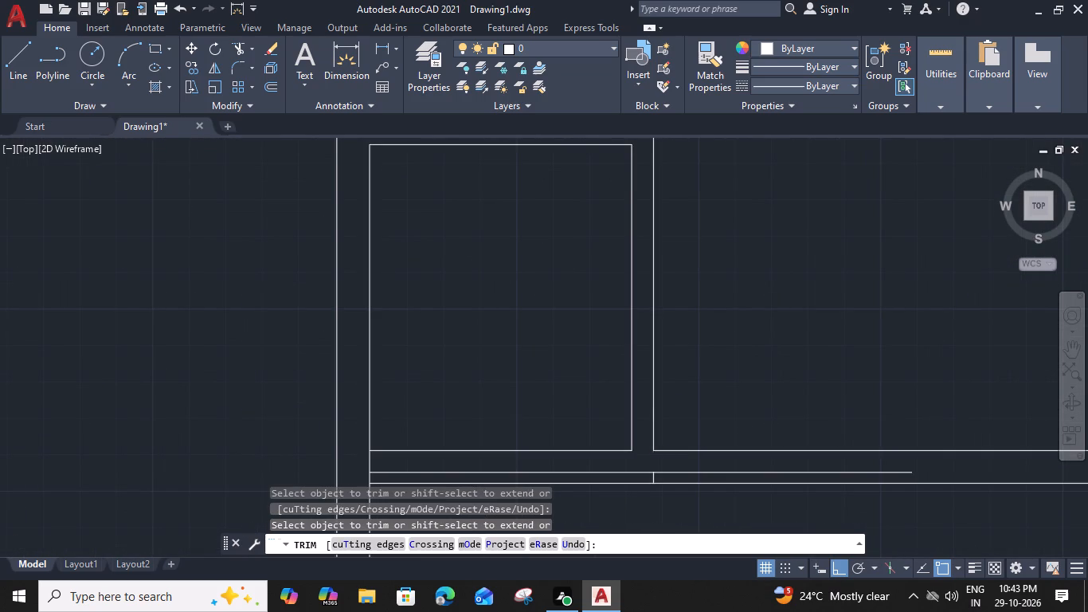
{"action": "scroll", "coordinate": [652, 490], "scroll_direction": "up", "scroll_amount": 1}
{"action": "left_click", "coordinate": [655, 465]}
{"action": "scroll", "coordinate": [655, 466], "scroll_direction": "down", "scroll_amount": 2}
Extend the partition's left line down to the bottom wall's lower line.
{"action": "middle_click_drag", "start_coordinate": [660, 496], "coordinate": [687, 457]}
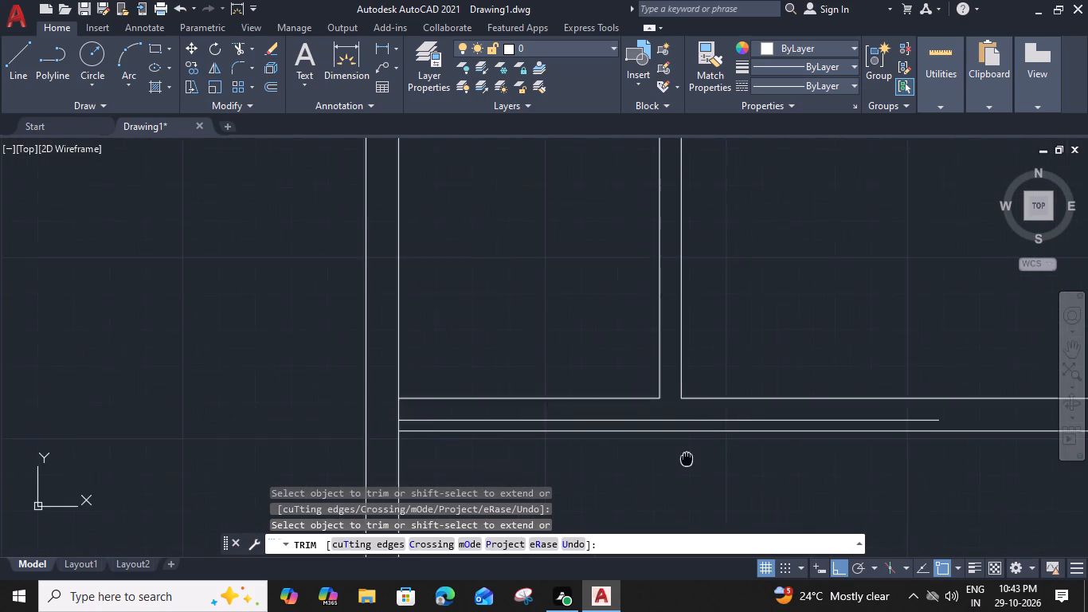
{"action": "middle_click_drag", "start_coordinate": [687, 457], "coordinate": [732, 478]}
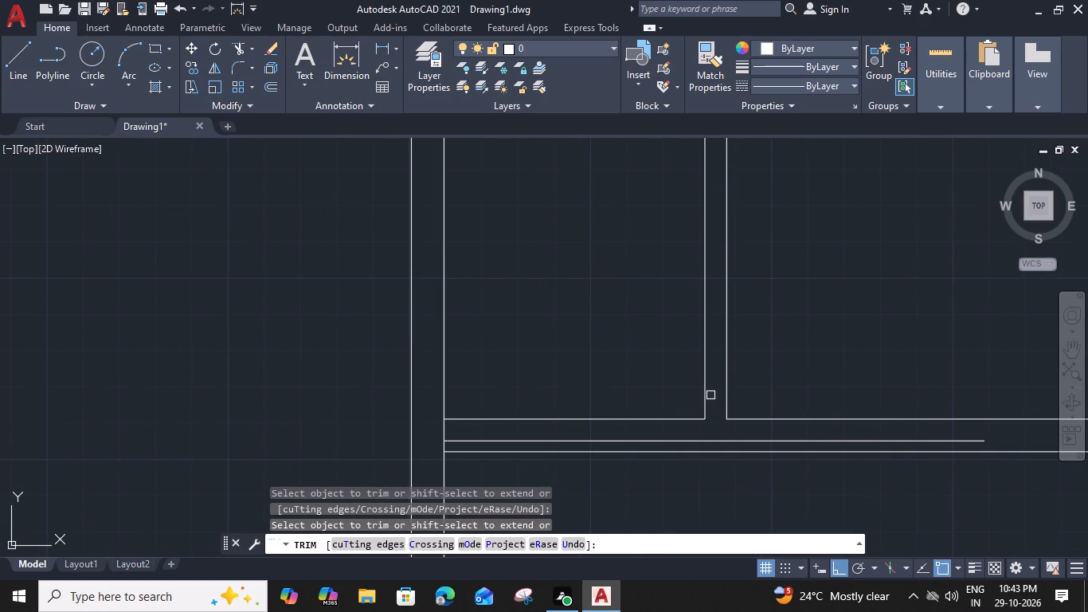
{"action": "left_click", "coordinate": [708, 394], "text": "shift"}
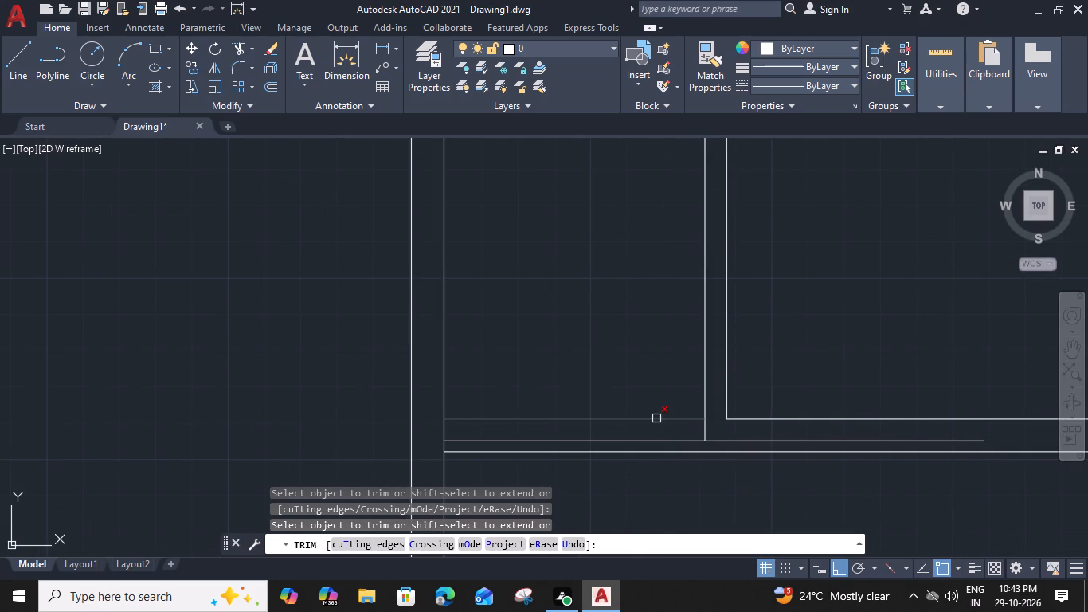
{"action": "scroll", "coordinate": [659, 458], "scroll_direction": "down", "scroll_amount": 2}
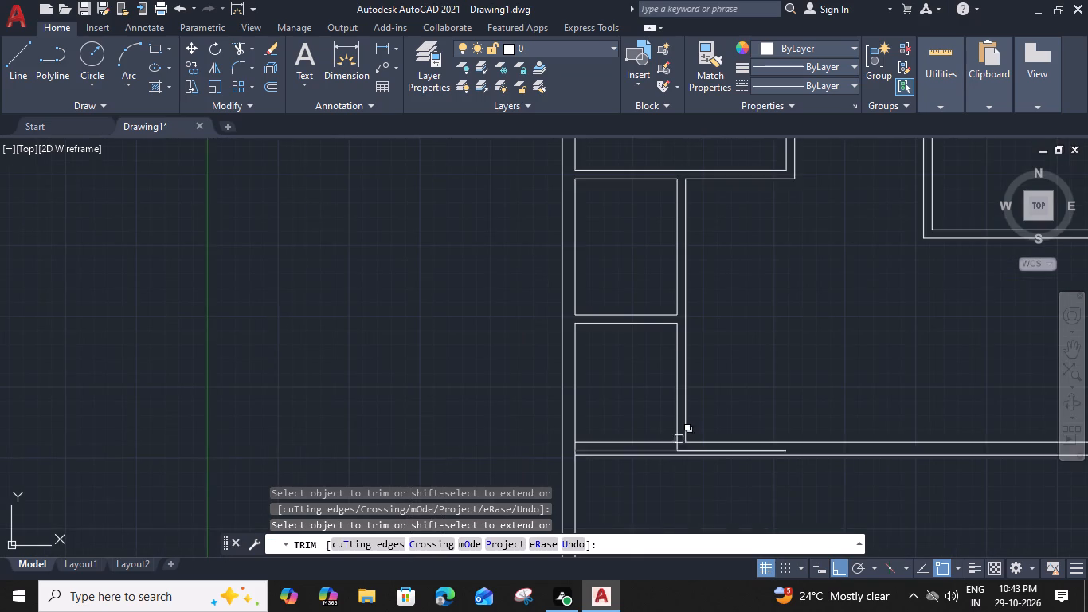
{"action": "scroll", "coordinate": [679, 439], "scroll_direction": "up", "scroll_amount": 2}
{"action": "left_click", "coordinate": [676, 460], "text": "shift"}
Trim the bottom wall's lower line between the outer left wall and the partition's left line.
{"action": "middle_click_drag", "start_coordinate": [637, 463], "coordinate": [650, 438]}
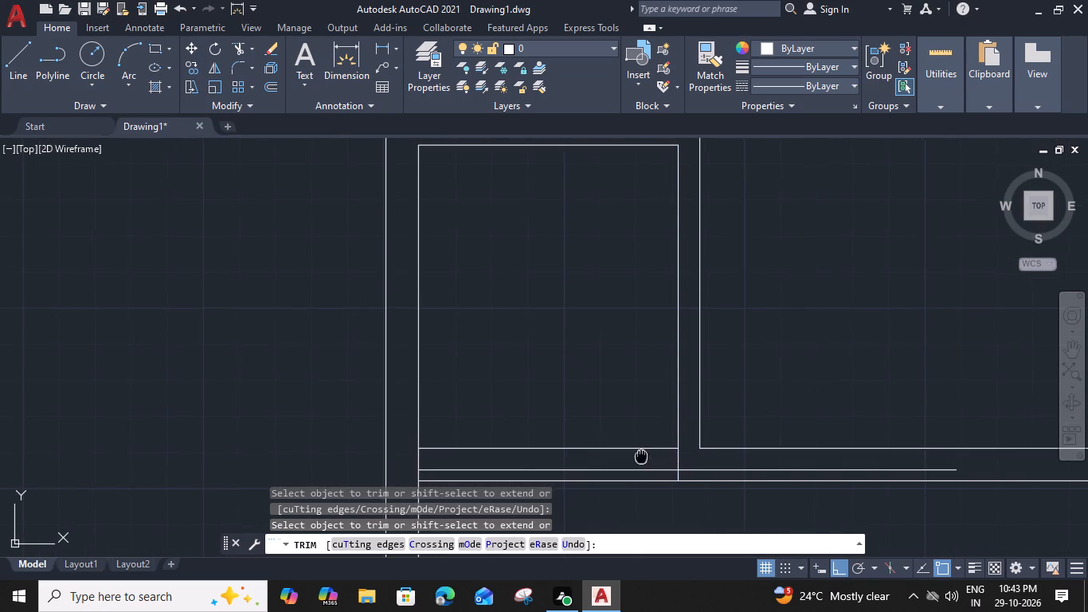
{"action": "middle_click_drag", "start_coordinate": [650, 438], "coordinate": [702, 380]}
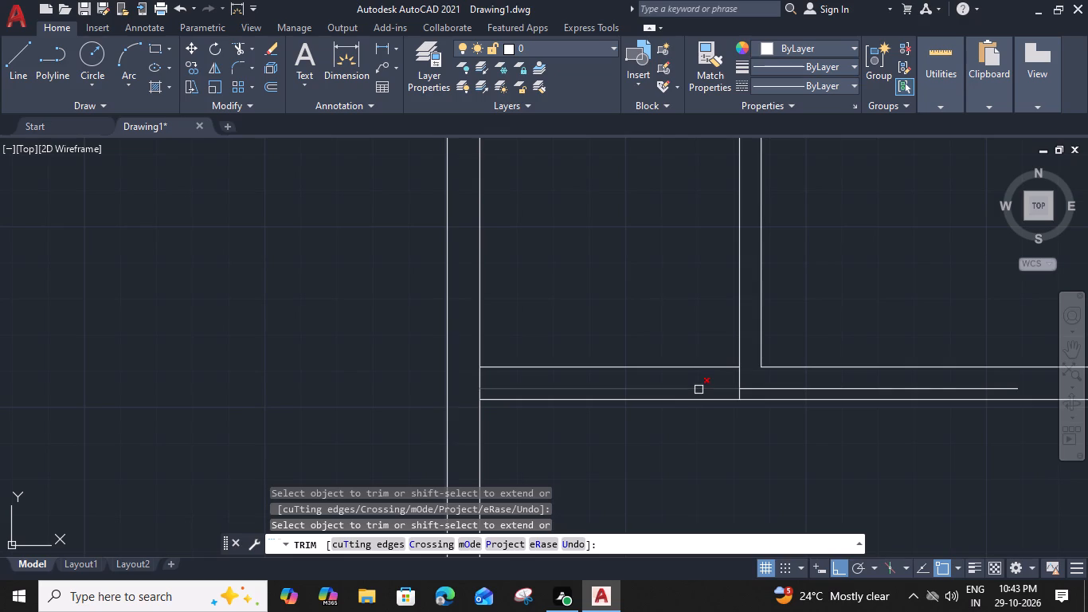
{"action": "left_click", "coordinate": [697, 401]}
{"action": "scroll", "coordinate": [697, 401], "scroll_direction": "down", "scroll_amount": 1}
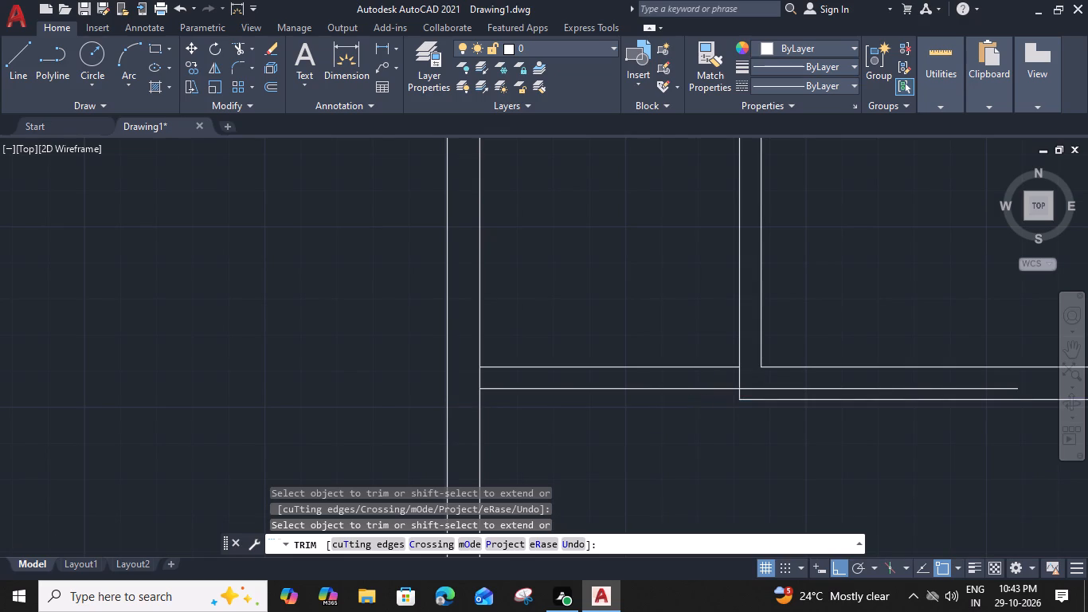
{"action": "scroll", "coordinate": [735, 394], "scroll_direction": "up", "scroll_amount": 2}
{"action": "scroll", "coordinate": [734, 409], "scroll_direction": "down", "scroll_amount": 2}
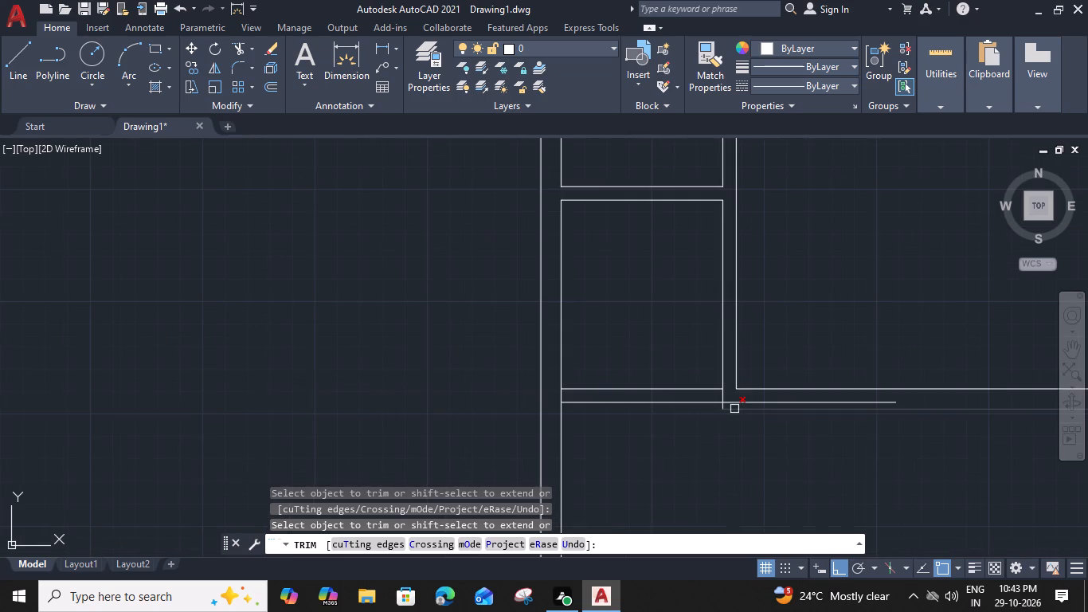
{"action": "key", "text": "Escape"}
Trim the outer left wall's inner line between the small room's bottom line and its 6" offset line.
{"action": "middle_click_drag", "start_coordinate": [811, 427], "coordinate": [659, 408]}
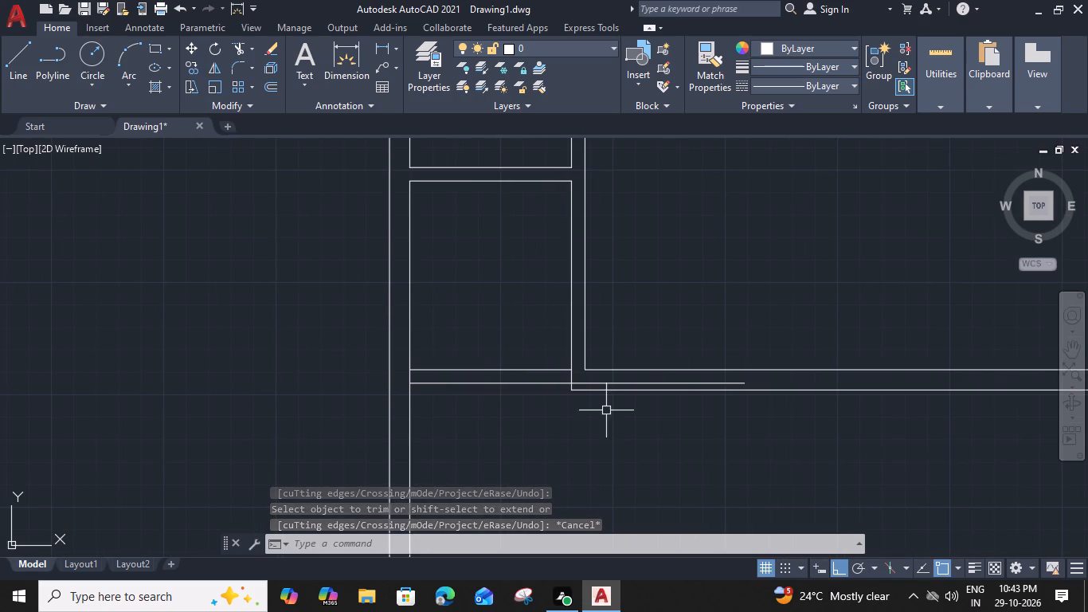
{"action": "middle_click_drag", "start_coordinate": [605, 410], "coordinate": [707, 367]}
{"action": "key", "text": "t"}
{"action": "key", "text": "r"}
{"action": "key", "text": "space"}
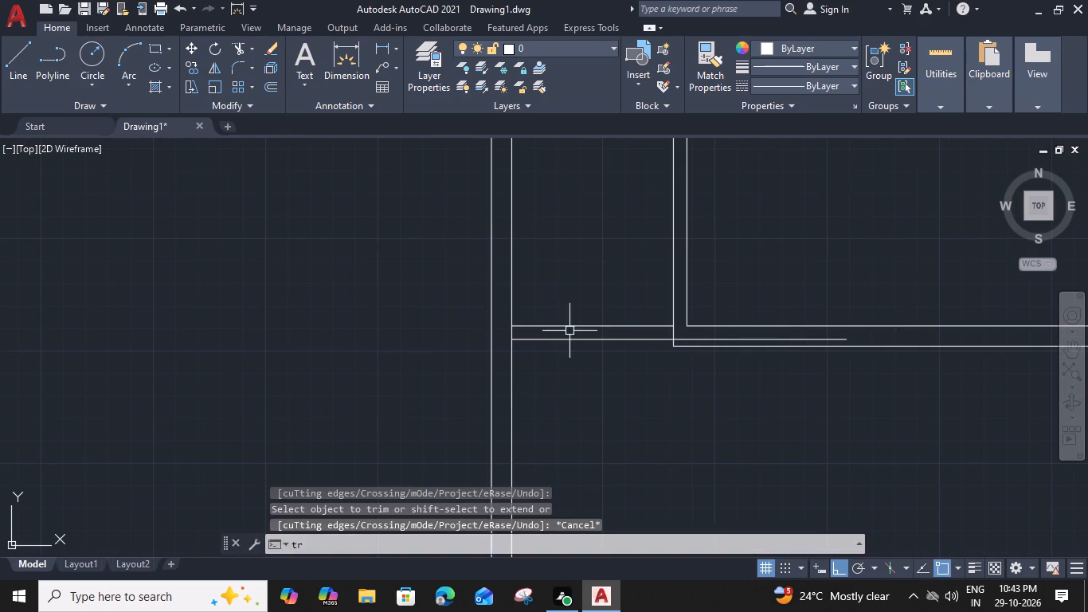
{"action": "scroll", "coordinate": [534, 328], "scroll_direction": "up", "scroll_amount": 1}
{"action": "left_click", "coordinate": [495, 334]}
{"action": "scroll", "coordinate": [495, 334], "scroll_direction": "down", "scroll_amount": 2}
{"action": "key", "text": "Escape"}
Offset the outer left wall's inner line below the small rooms 14' to the right.
{"action": "left_click", "coordinate": [495, 376]}
{"action": "key", "text": "o"}
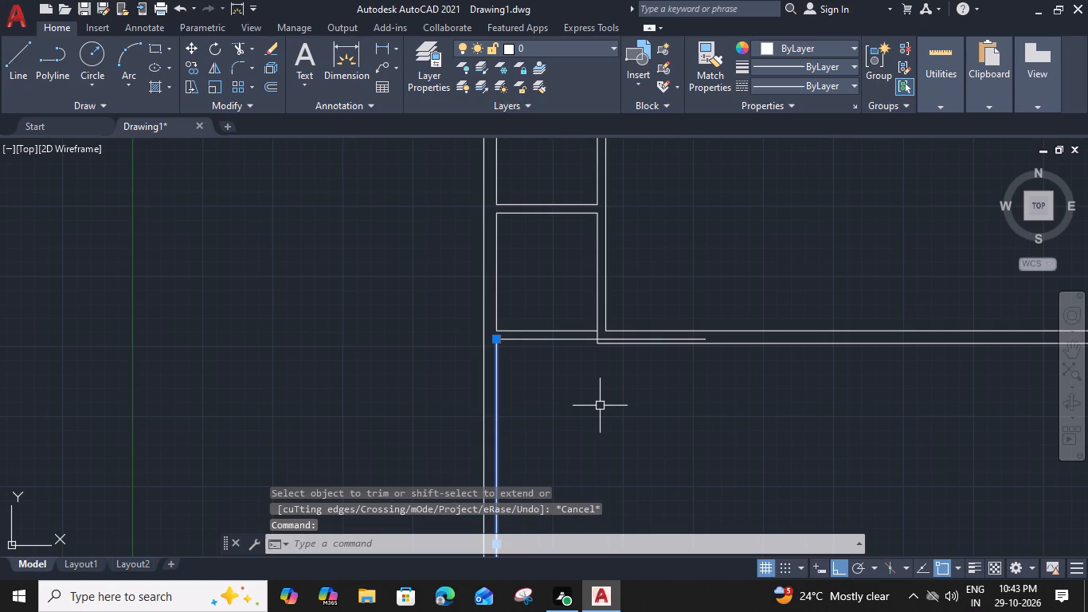
{"action": "key", "text": "space"}
{"action": "type", "text": "14"}
{"action": "type", "text": "'"}
{"action": "key", "text": "space"}
{"action": "left_click", "coordinate": [774, 419]}
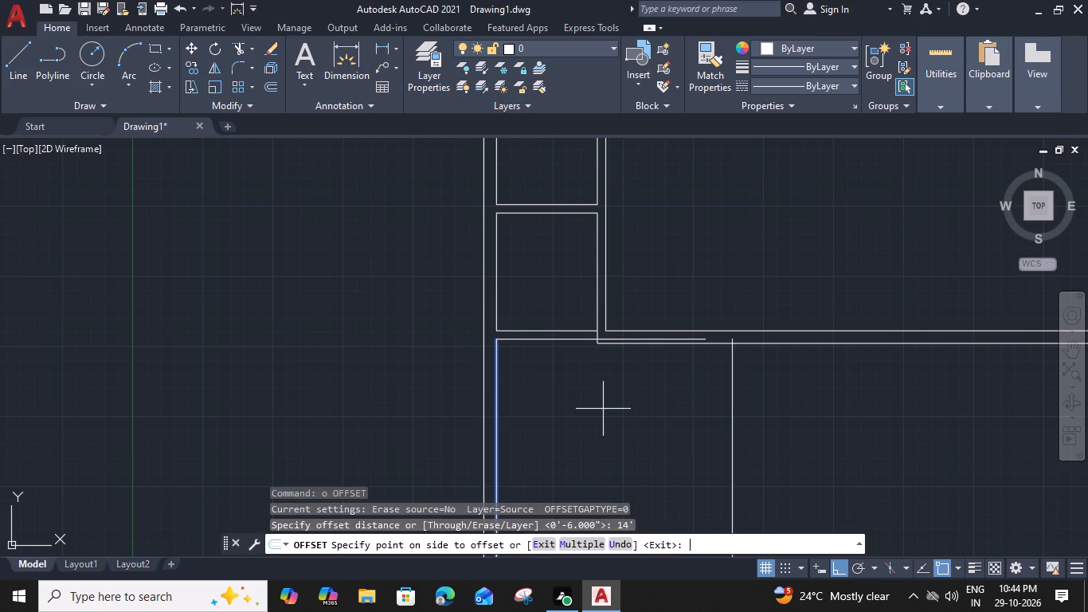
{"action": "key", "text": "Escape"}
Offset the new vertical line 9" to the right to form the lower room's right wall.
{"action": "left_click", "coordinate": [735, 407]}
{"action": "key", "text": "o"}
{"action": "key", "text": "space"}
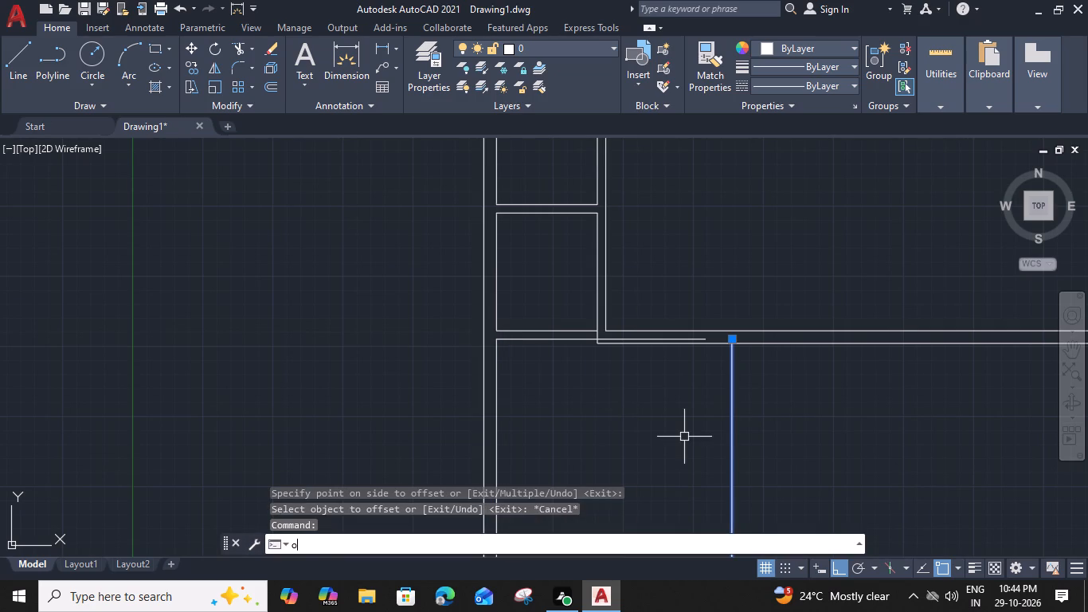
{"action": "key", "text": "9"}
{"action": "key", "text": "shift+quotedbl"}
{"action": "key", "text": "Return"}
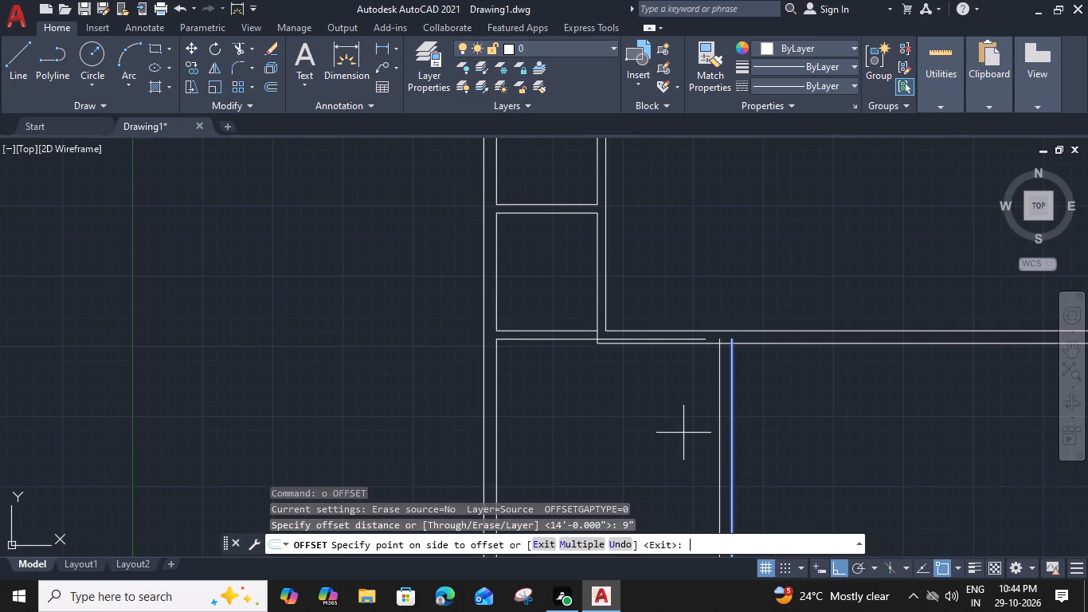
{"action": "left_click", "coordinate": [832, 424]}
{"action": "key", "text": "Escape"}
Extend the lower room's top line to its right wall, and that wall's outer line up to the bottom wall's upper line, trimming the overshoot.
{"action": "key", "text": "e"}
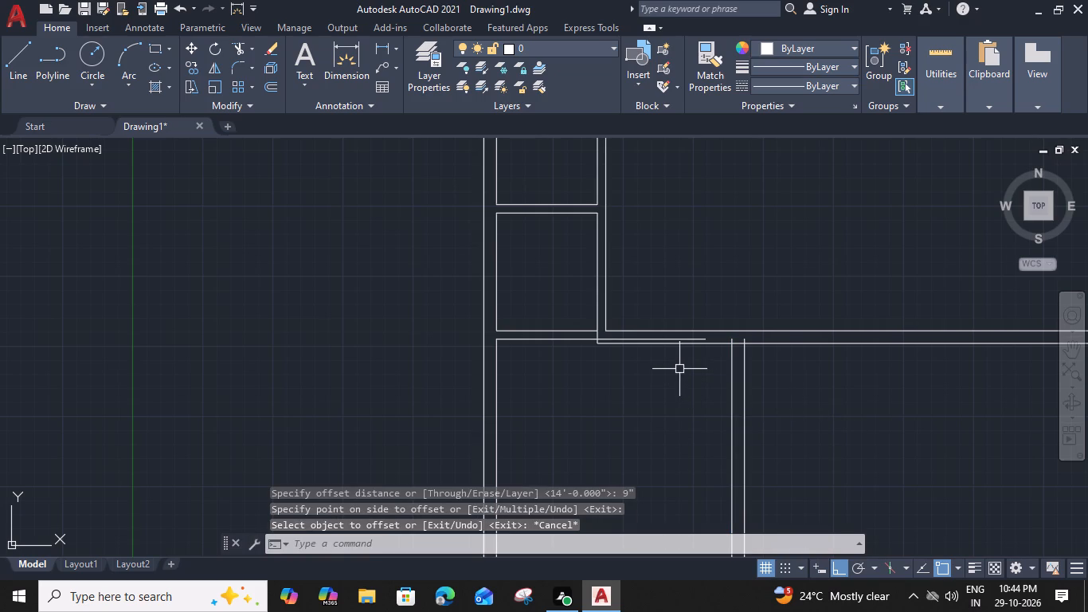
{"action": "key", "text": "x"}
{"action": "key", "text": "space"}
{"action": "scroll", "coordinate": [683, 332], "scroll_direction": "up", "scroll_amount": 1}
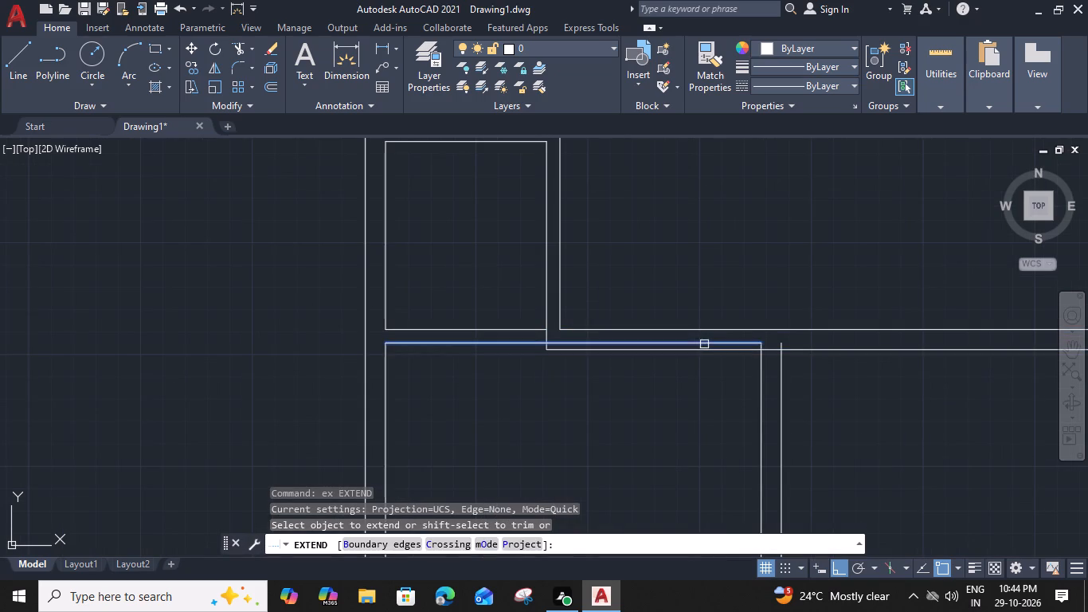
{"action": "left_click", "coordinate": [704, 344]}
{"action": "left_click", "coordinate": [732, 339]}
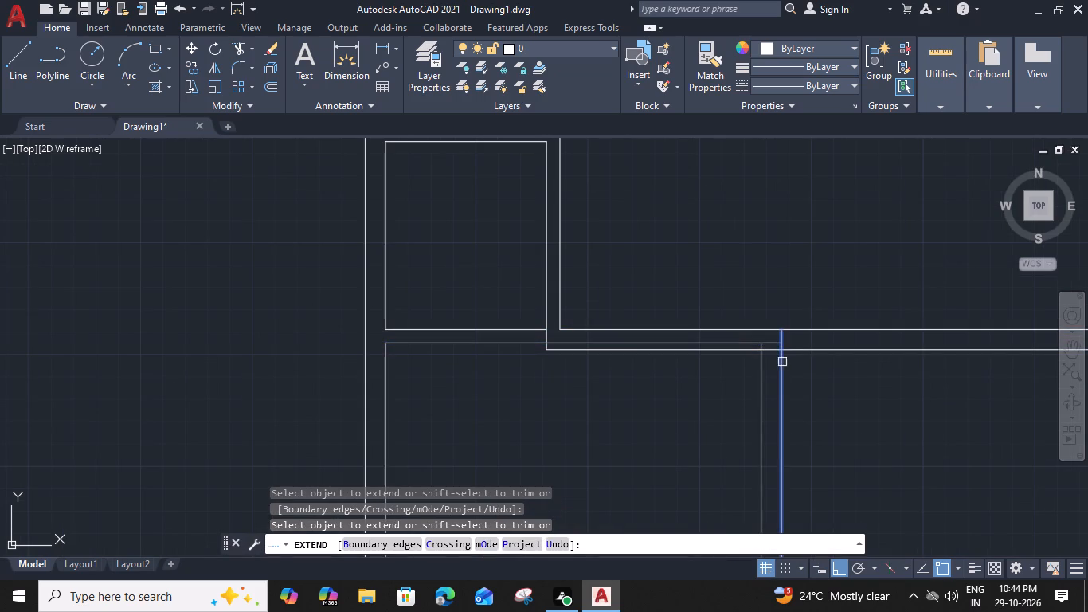
{"action": "left_click", "coordinate": [781, 364]}
{"action": "left_click", "coordinate": [775, 342], "text": "shift"}
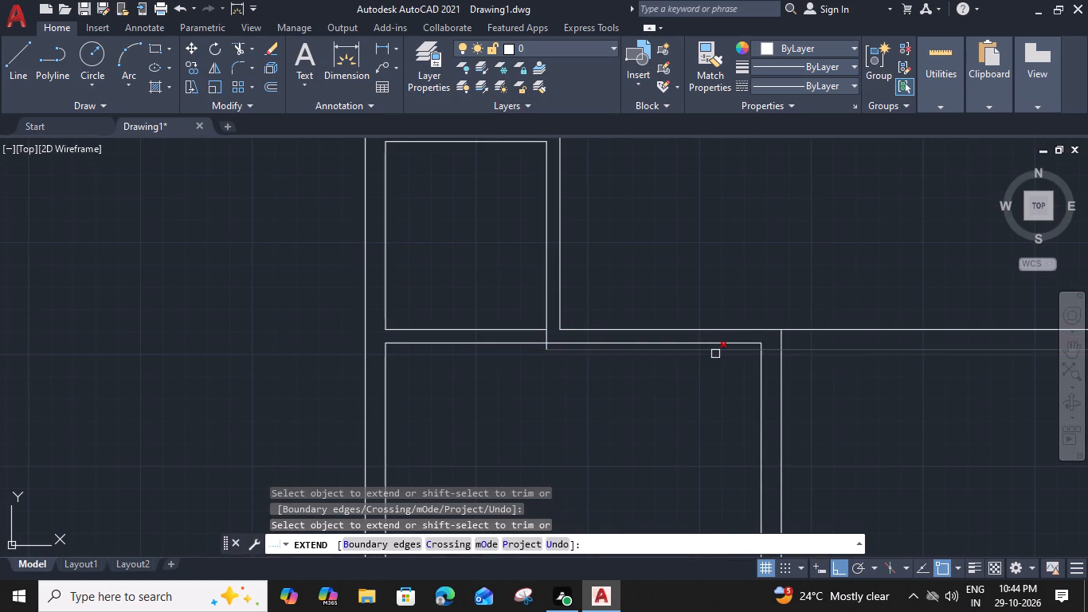
Trim the bottom wall's lower line above the lower room and the partition's left line below the small room's bottom line.
{"action": "left_click", "coordinate": [717, 351], "text": "shift"}
{"action": "left_click", "coordinate": [545, 351], "text": "shift"}
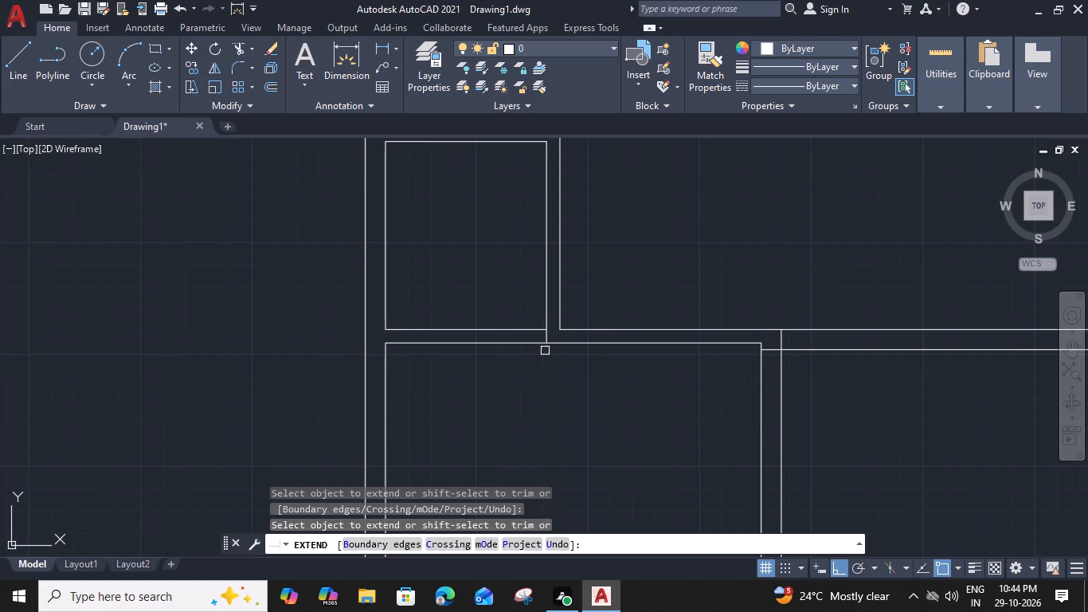
{"action": "scroll", "coordinate": [546, 343], "scroll_direction": "up", "scroll_amount": 3}
{"action": "left_click", "coordinate": [547, 321], "text": "shift"}
{"action": "scroll", "coordinate": [547, 323], "scroll_direction": "down", "scroll_amount": 3}
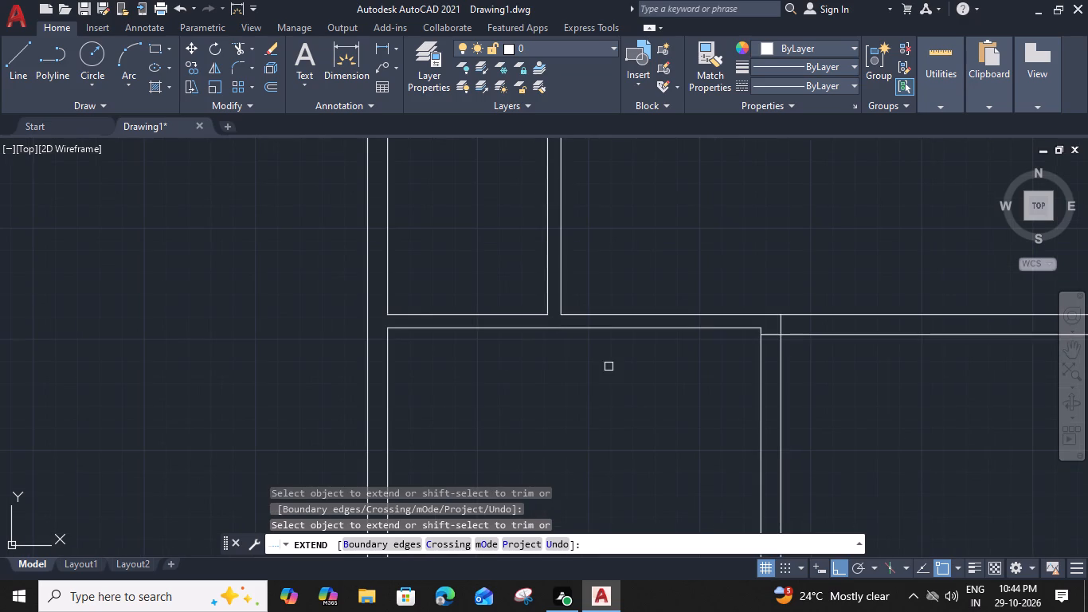
Trim the leftover line segments where the lower room's 9" right wall meets the bottom wall.
{"action": "scroll", "coordinate": [789, 331], "scroll_direction": "up", "scroll_amount": 1, "text": "shift"}
{"action": "left_click", "coordinate": [761, 335], "text": "shift"}
{"action": "scroll", "coordinate": [761, 335], "scroll_direction": "down", "scroll_amount": 1}
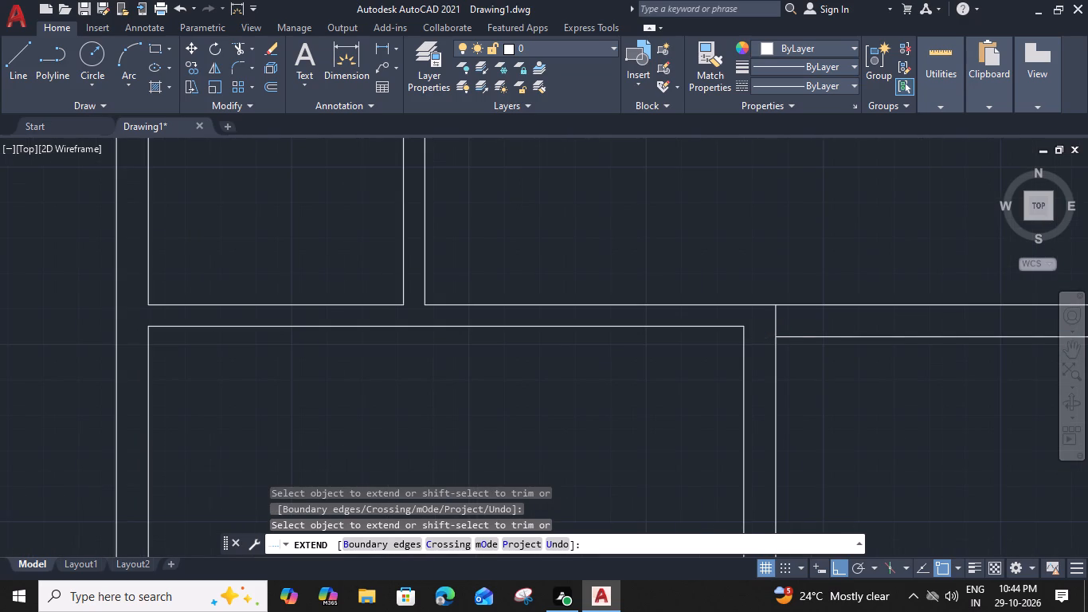
{"action": "left_click", "coordinate": [768, 329], "text": "shift"}
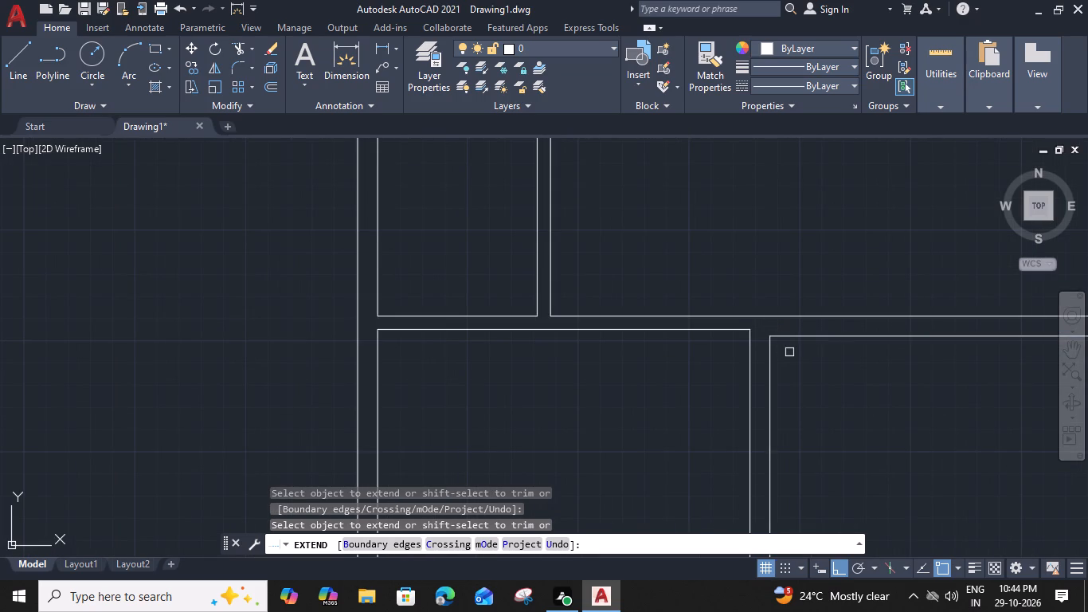
{"action": "key", "text": "Escape"}
Offset the lower room's top line 12' downward.
{"action": "left_click", "coordinate": [701, 325]}
{"action": "left_click", "coordinate": [629, 359]}
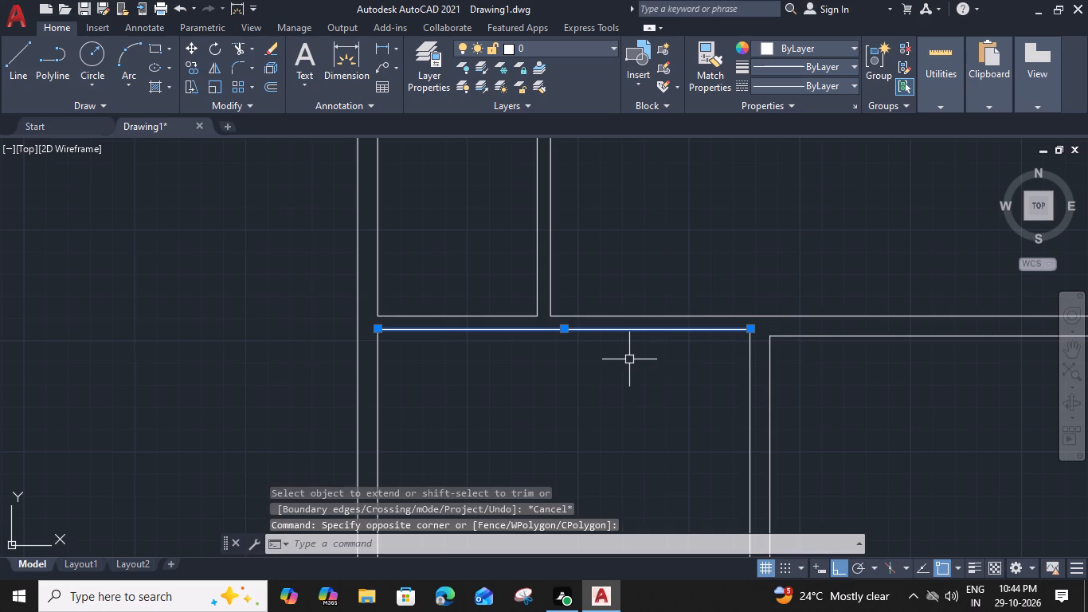
{"action": "type", "text": "o 12'"}
{"action": "key", "text": "space"}
{"action": "scroll", "coordinate": [640, 402], "scroll_direction": "down", "scroll_amount": 2}
{"action": "middle_click_drag", "start_coordinate": [641, 435], "coordinate": [652, 367]}
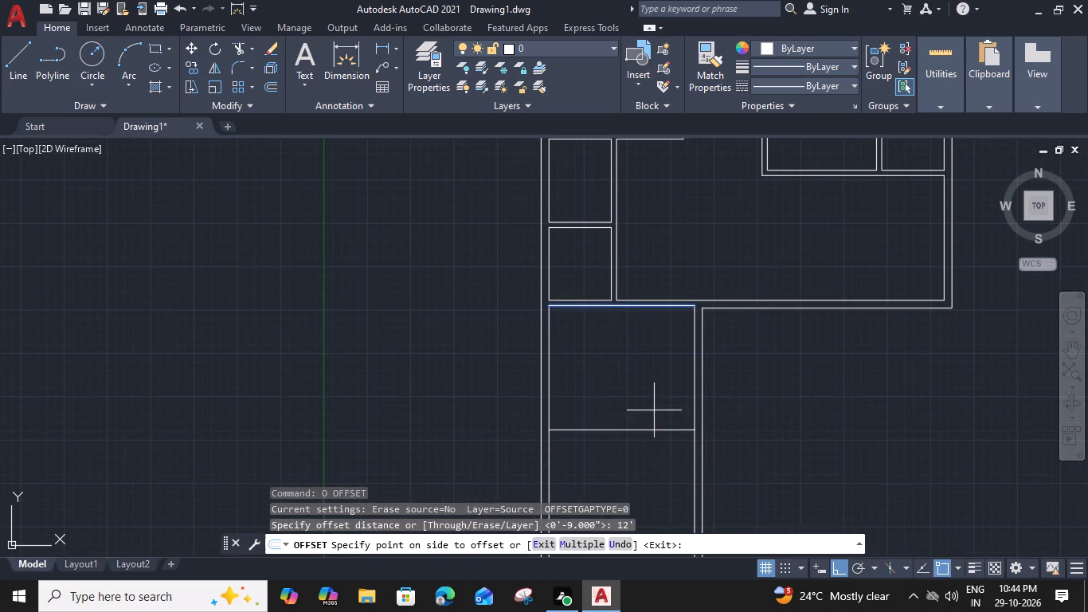
{"action": "left_click", "coordinate": [653, 437]}
{"action": "key", "text": "Escape"}
Offset the lower room's bottom line 9" downward to give the wall its thickness.
{"action": "left_click", "coordinate": [662, 415]}
{"action": "left_click", "coordinate": [644, 457]}
{"action": "type", "text": "o 9"}
{"action": "key", "text": "shift+quotedbl"}
{"action": "key", "text": "Return"}
{"action": "left_click", "coordinate": [636, 473]}
{"action": "key", "text": "Escape"}
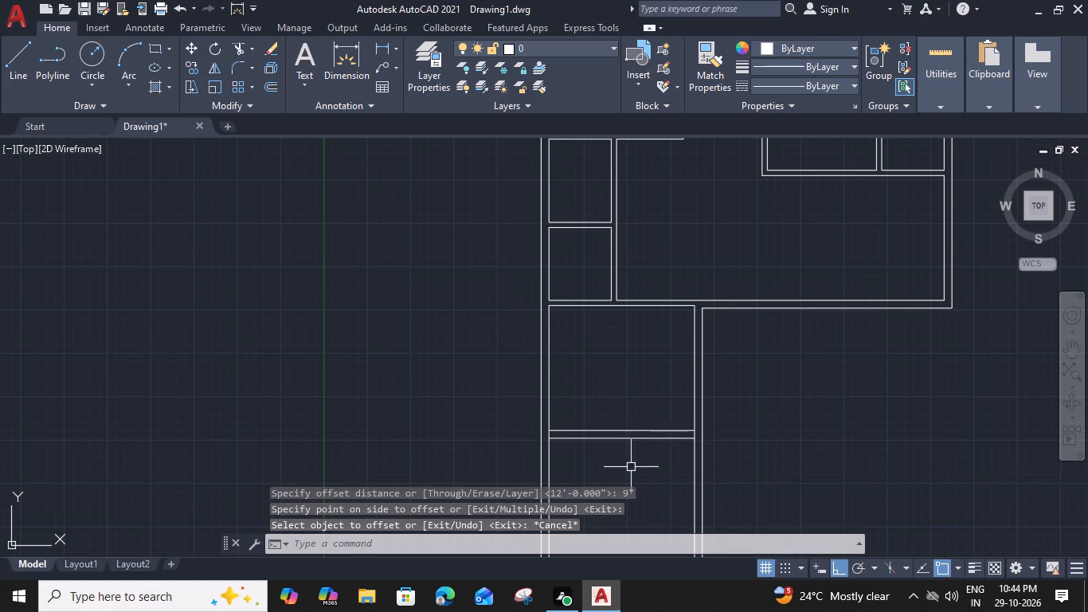
Offset the lower line of the 9" cross wall 5' downward.
{"action": "left_click", "coordinate": [616, 441]}
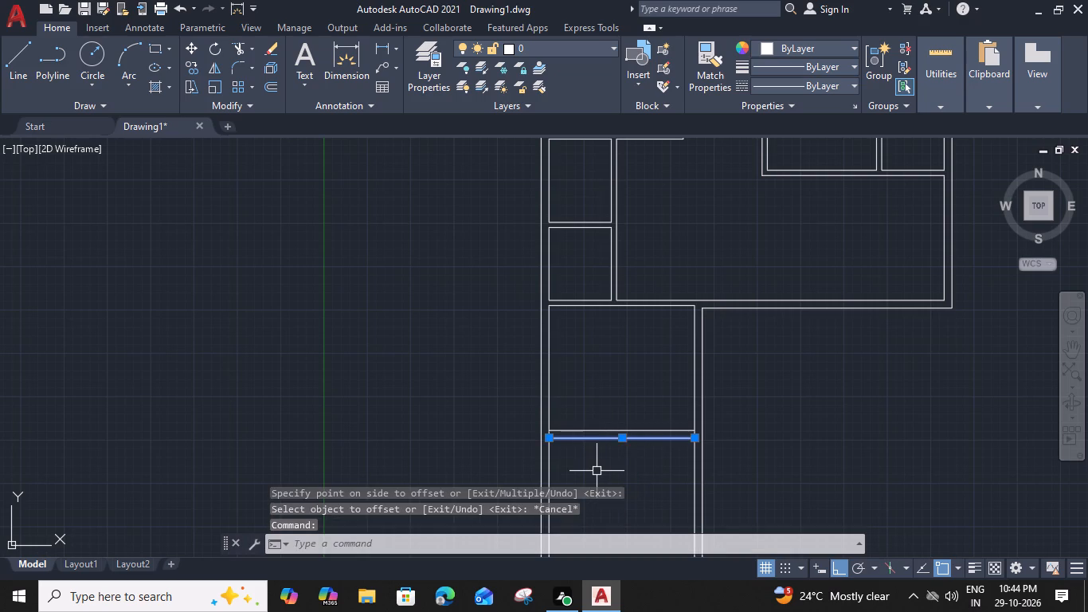
{"action": "key", "text": "o"}
{"action": "key", "text": "space"}
{"action": "key", "text": "5"}
{"action": "key", "text": "apostrophe"}
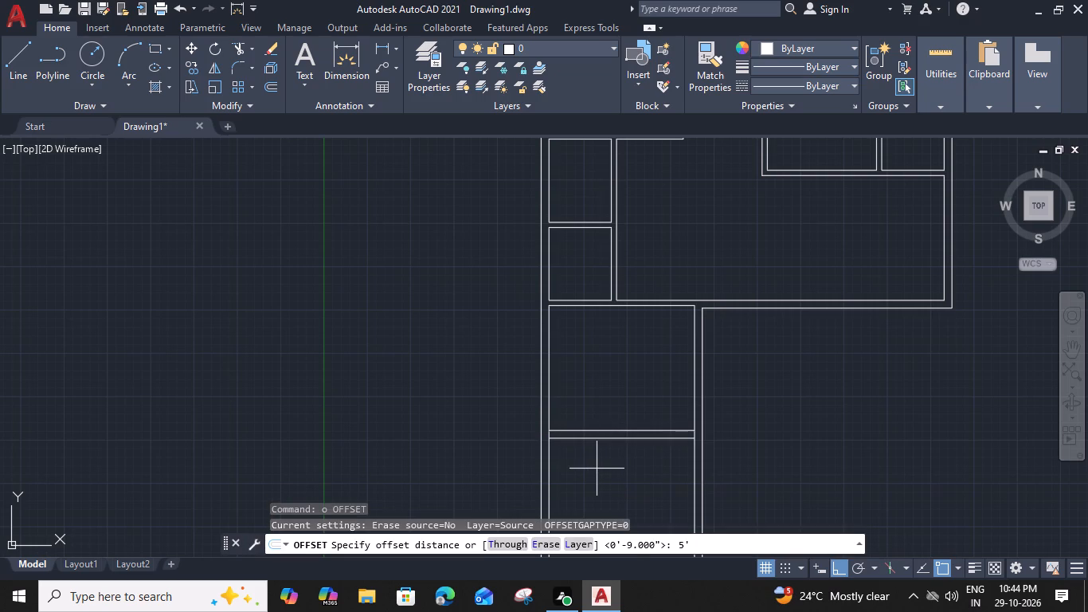
{"action": "key", "text": "space"}
{"action": "left_click", "coordinate": [605, 495]}
{"action": "middle_click_drag", "start_coordinate": [607, 480], "coordinate": [621, 406]}
{"action": "left_click", "coordinate": [624, 474]}
{"action": "key", "text": "Escape"}
Offset the lowest horizontal line 6" downward.
{"action": "left_click", "coordinate": [640, 414]}
{"action": "key", "text": "o"}
{"action": "key", "text": "space"}
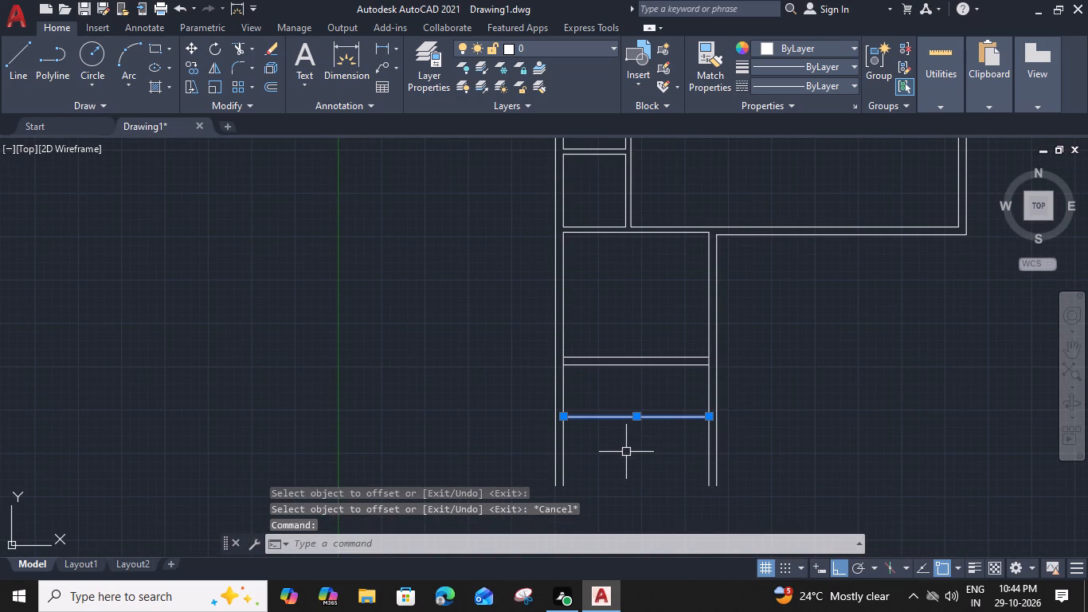
{"action": "type", "text": "6\""}
{"action": "key", "text": "Return"}
{"action": "left_click", "coordinate": [624, 463]}
{"action": "key", "text": "Escape"}
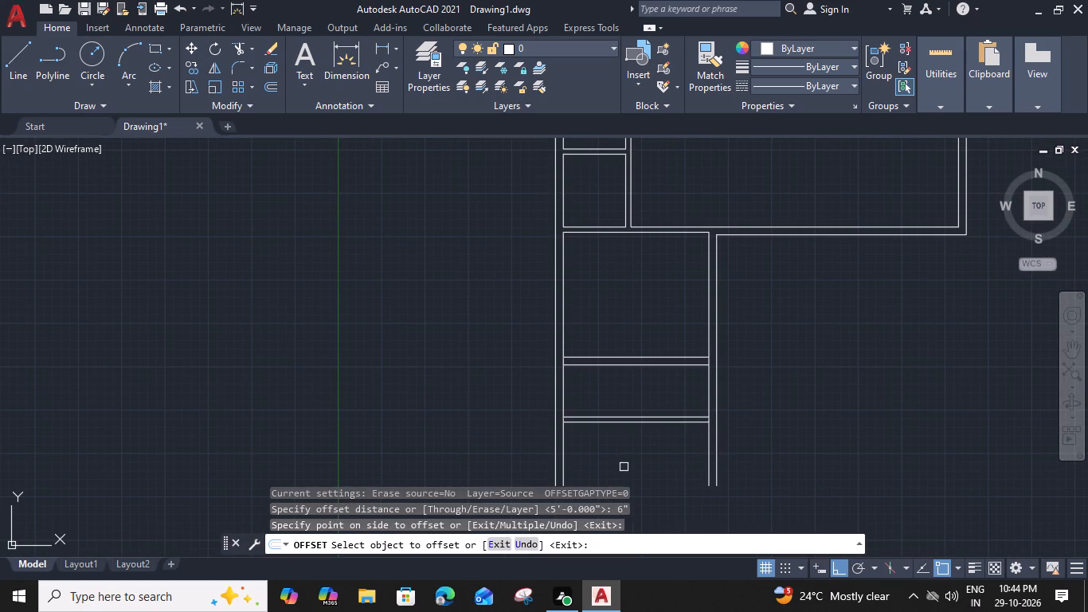
Extend the lower line of the 6" bottom wall to the outer lines of the left and right walls.
{"action": "type", "text": "tr"}
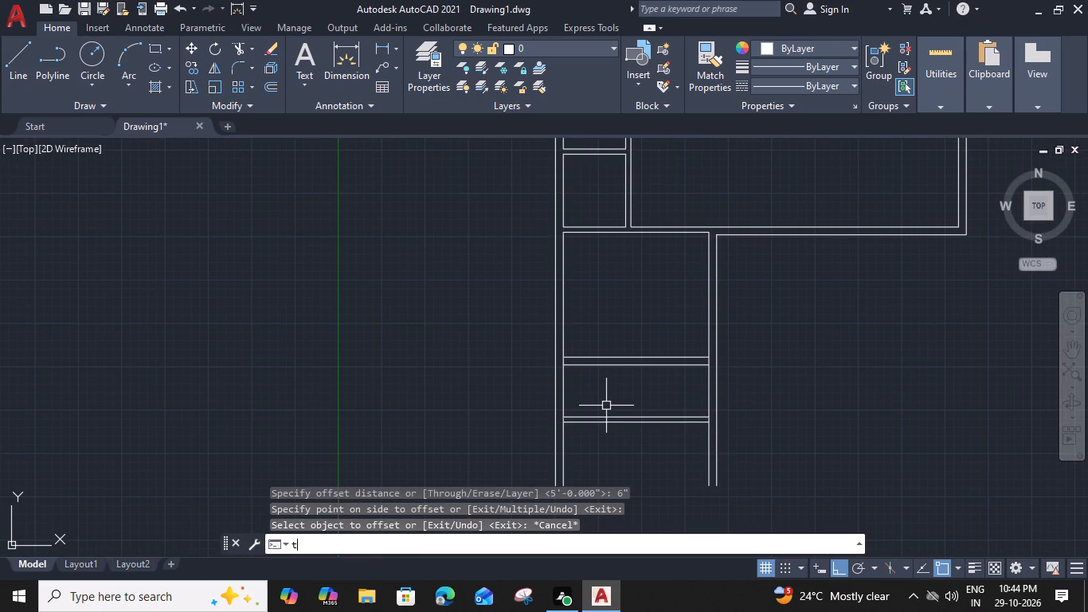
{"action": "key", "text": "Escape"}
{"action": "type", "text": "ex"}
{"action": "key", "text": "space"}
{"action": "left_click", "coordinate": [606, 406]}
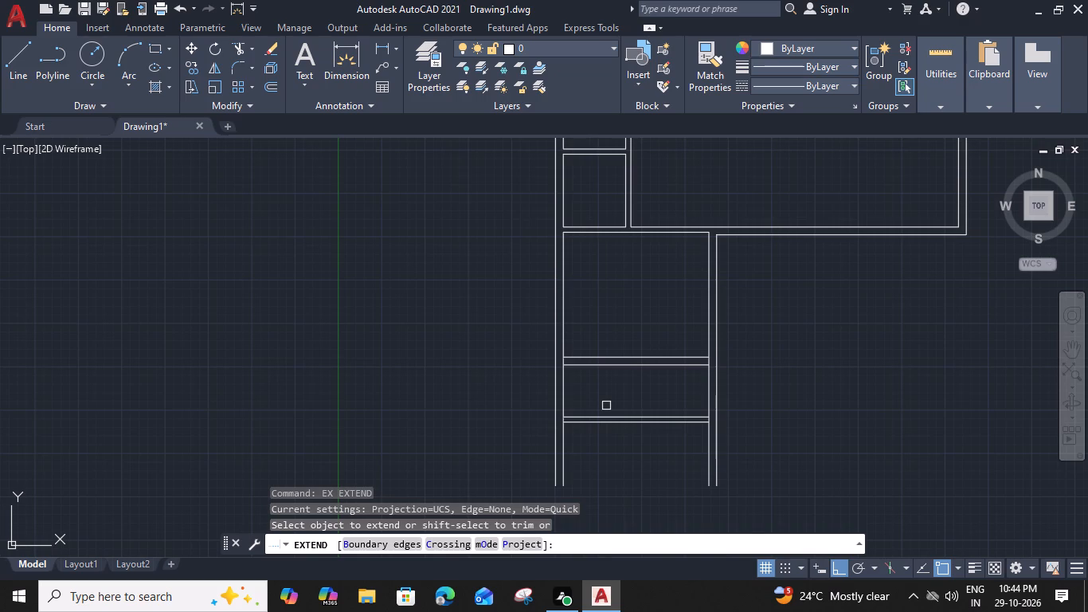
{"action": "left_click", "coordinate": [597, 423]}
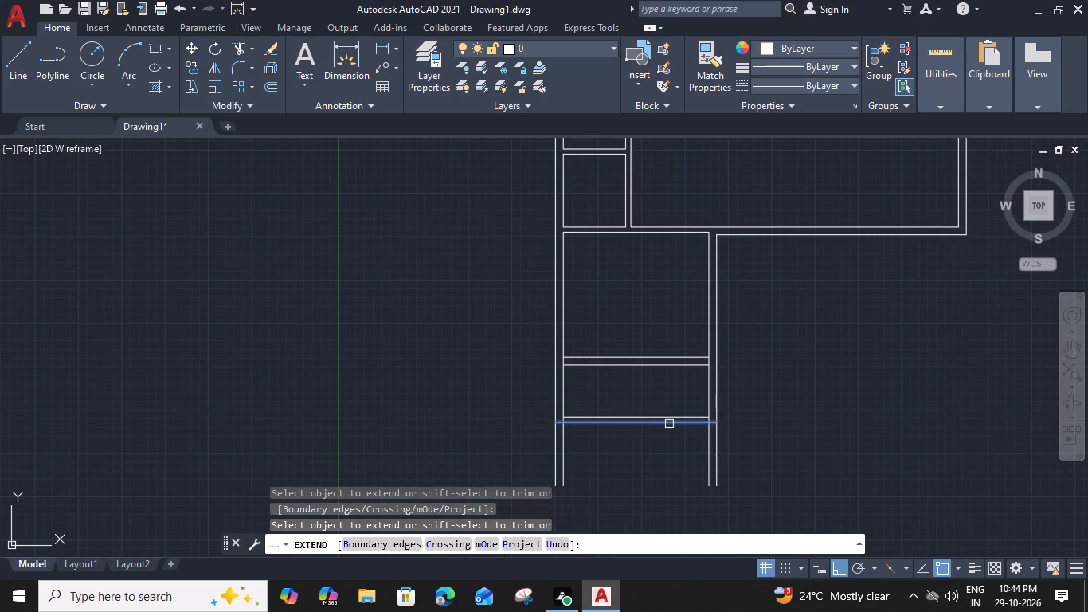
{"action": "left_click", "coordinate": [671, 424]}
Trim the left and right wall lines that run below the 6" bottom wall.
{"action": "left_click", "coordinate": [499, 445], "text": "shift"}
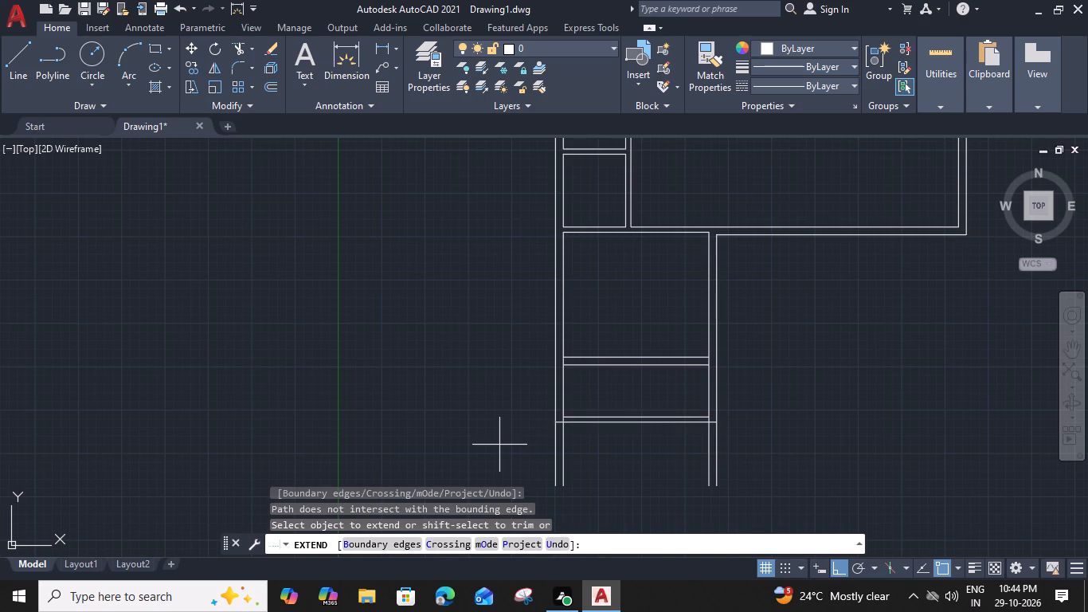
{"action": "left_click", "coordinate": [807, 445], "text": "shift"}
Extend the lower line of the 9" cross wall to the outer lines of both side walls.
{"action": "scroll", "coordinate": [726, 414], "scroll_direction": "up", "scroll_amount": 2}
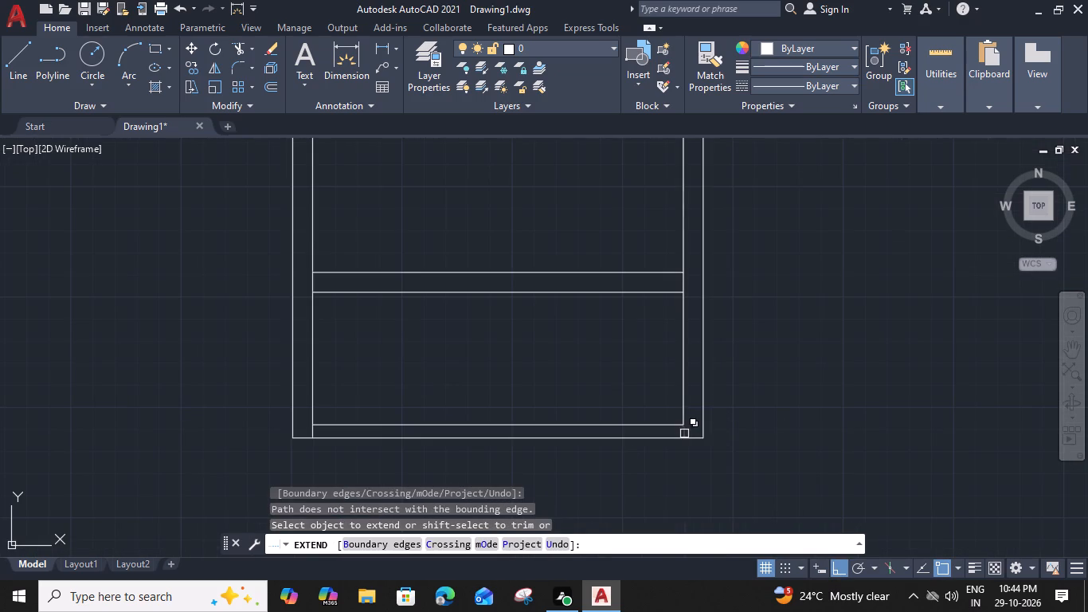
{"action": "left_click", "coordinate": [648, 295]}
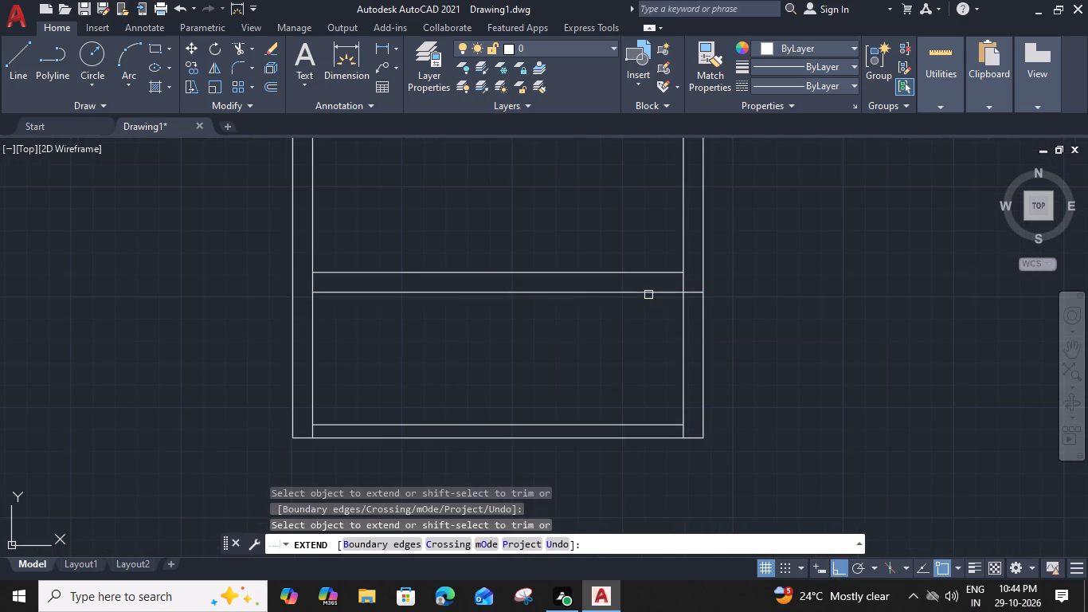
{"action": "left_click", "coordinate": [452, 296]}
Trim both side walls' inner lines where they pass through the 6" bottom wall.
{"action": "middle_click_drag", "start_coordinate": [546, 406], "coordinate": [725, 375]}
{"action": "scroll", "coordinate": [491, 398], "scroll_direction": "up", "scroll_amount": 2}
{"action": "left_click", "coordinate": [491, 398], "text": "shift"}
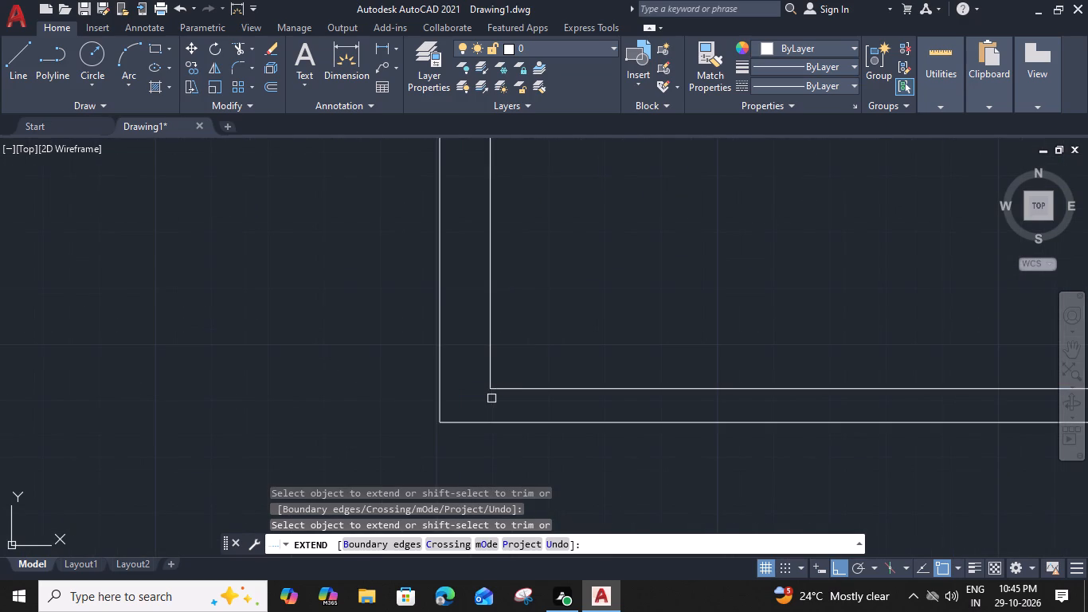
{"action": "middle_click_drag", "start_coordinate": [804, 406], "coordinate": [242, 443]}
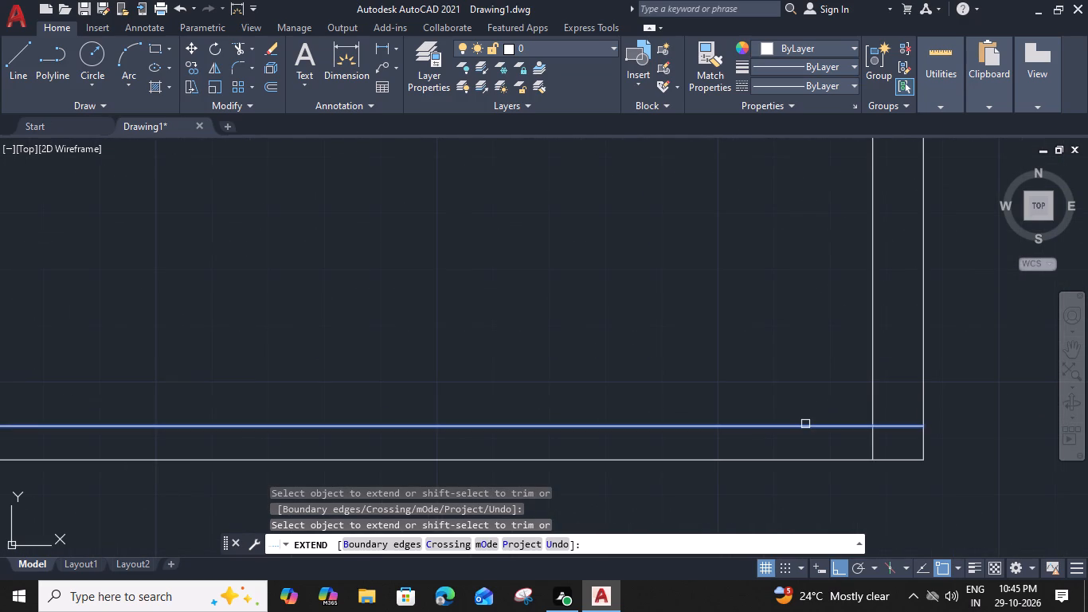
{"action": "left_click", "coordinate": [873, 448], "text": "shift"}
Extend the 6" bottom wall's upper line to the outer right line and trim the right wall's inner line below the 9" cross wall.
{"action": "scroll", "coordinate": [873, 448], "scroll_direction": "down", "scroll_amount": 2}
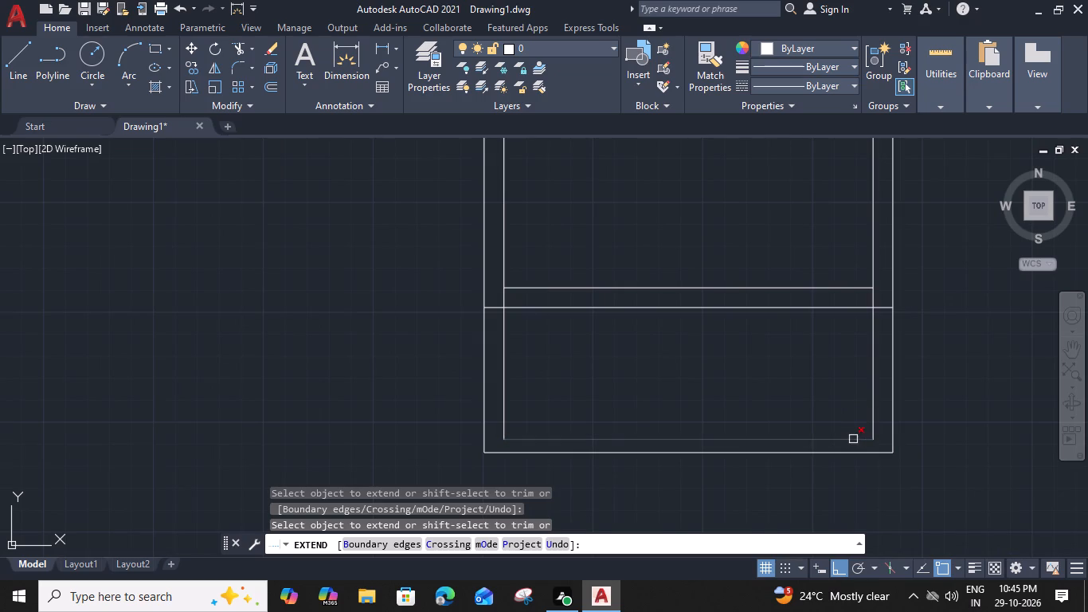
{"action": "left_click", "coordinate": [853, 439]}
{"action": "left_click", "coordinate": [867, 398], "text": "shift"}
{"action": "left_click", "coordinate": [877, 401], "text": "shift"}
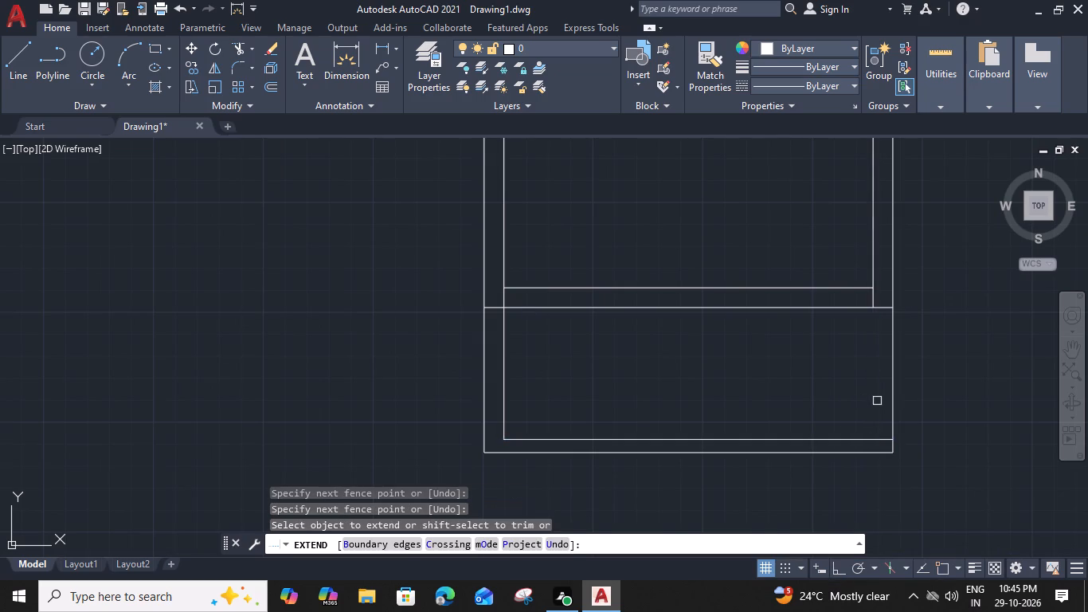
Trim the left and right walls' inner lines where they pass through the 9" cross wall.
{"action": "middle_click_drag", "start_coordinate": [875, 400], "coordinate": [746, 479]}
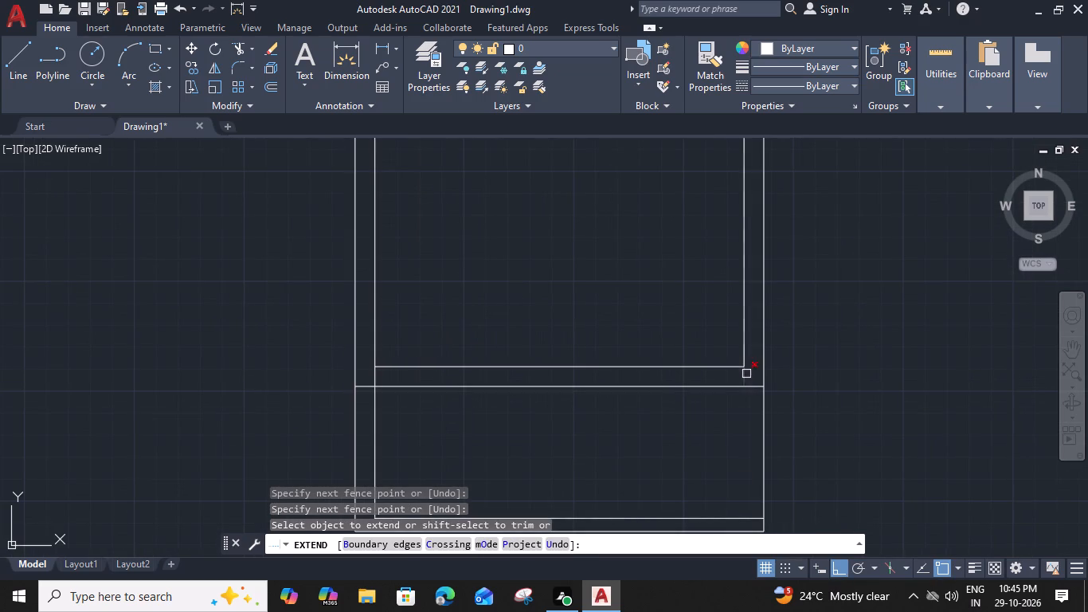
{"action": "left_click", "coordinate": [746, 374], "text": "shift"}
{"action": "left_click", "coordinate": [374, 379], "text": "shift"}
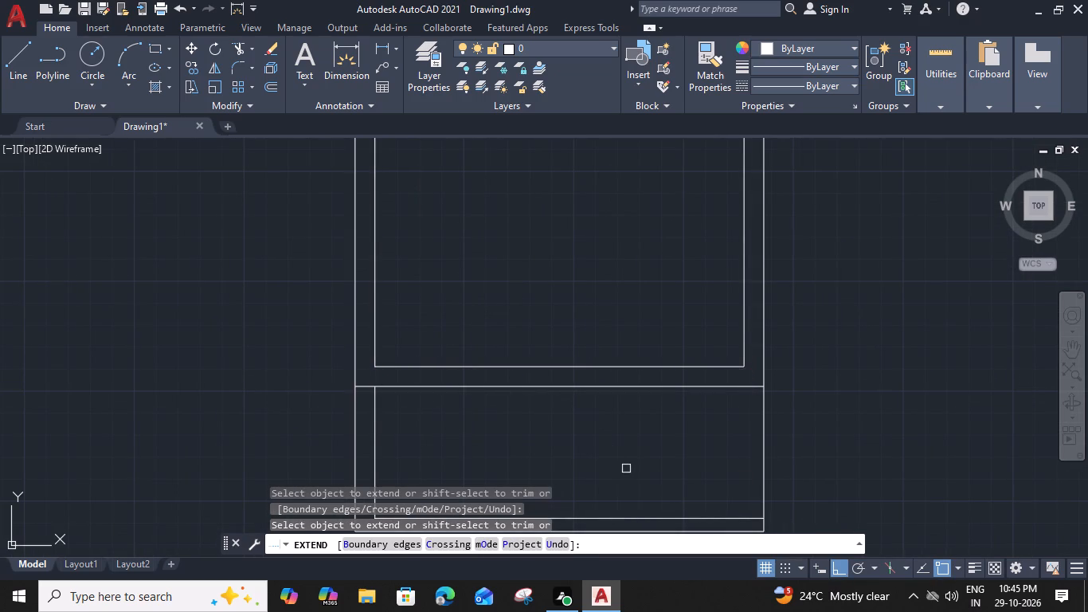
{"action": "key", "text": "Escape"}
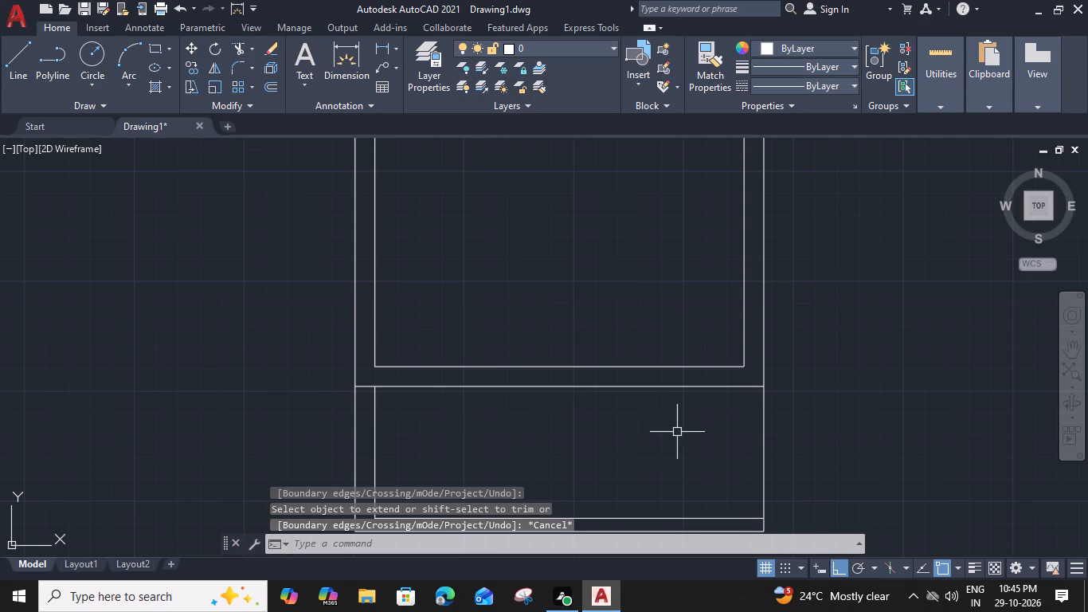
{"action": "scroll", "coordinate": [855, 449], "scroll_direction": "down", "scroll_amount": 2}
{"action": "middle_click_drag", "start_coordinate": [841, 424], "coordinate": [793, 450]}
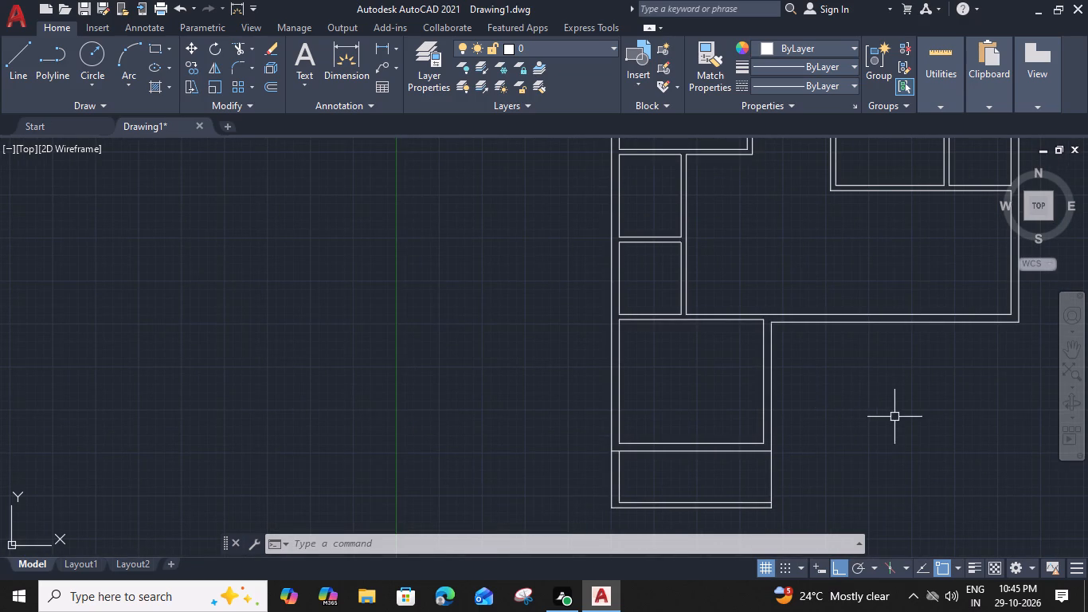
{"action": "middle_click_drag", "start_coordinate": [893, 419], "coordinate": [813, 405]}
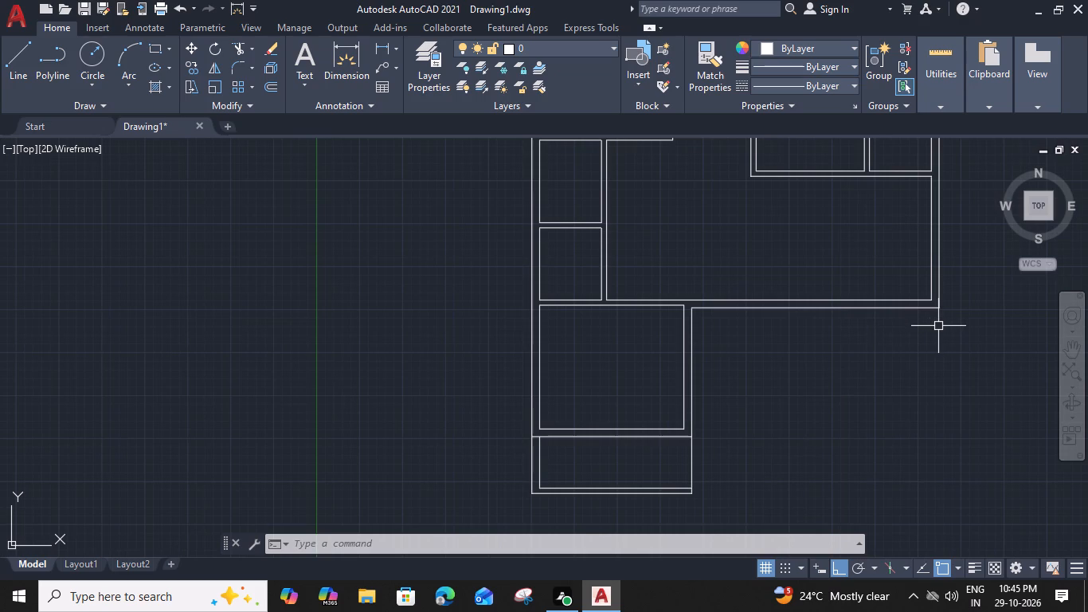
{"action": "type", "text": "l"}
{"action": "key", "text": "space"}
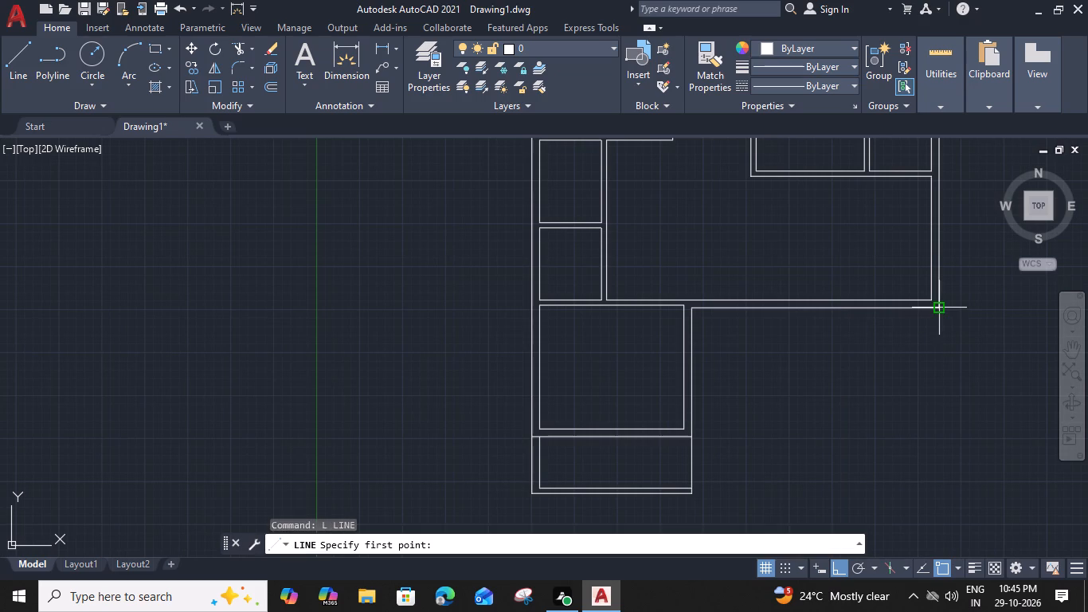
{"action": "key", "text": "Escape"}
Fillet the 6" bottom wall's outer and inner lines to the main right wall's matching lines, enclosing the lower-right area with square corners.
{"action": "middle_click_drag", "start_coordinate": [930, 431], "coordinate": [859, 382]}
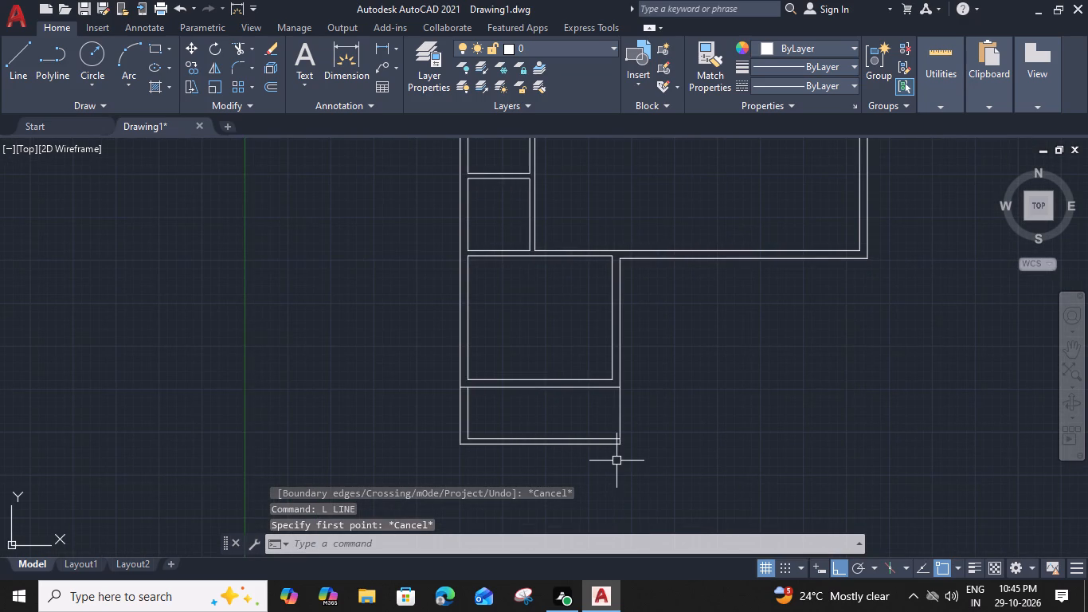
{"action": "type", "text": "f"}
{"action": "key", "text": "space"}
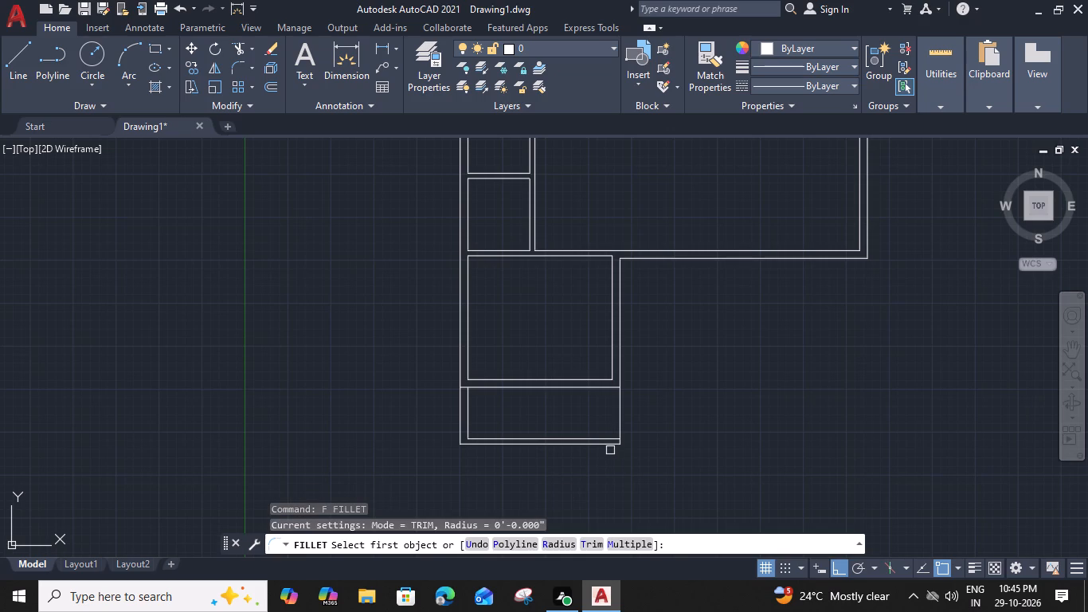
{"action": "left_click", "coordinate": [609, 445]}
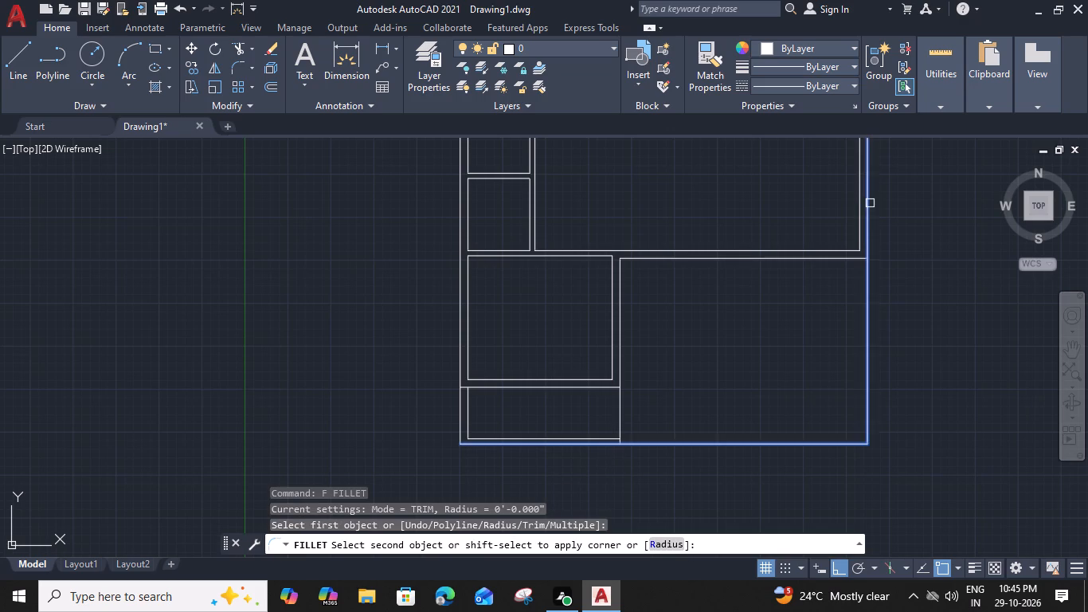
{"action": "left_click", "coordinate": [870, 205]}
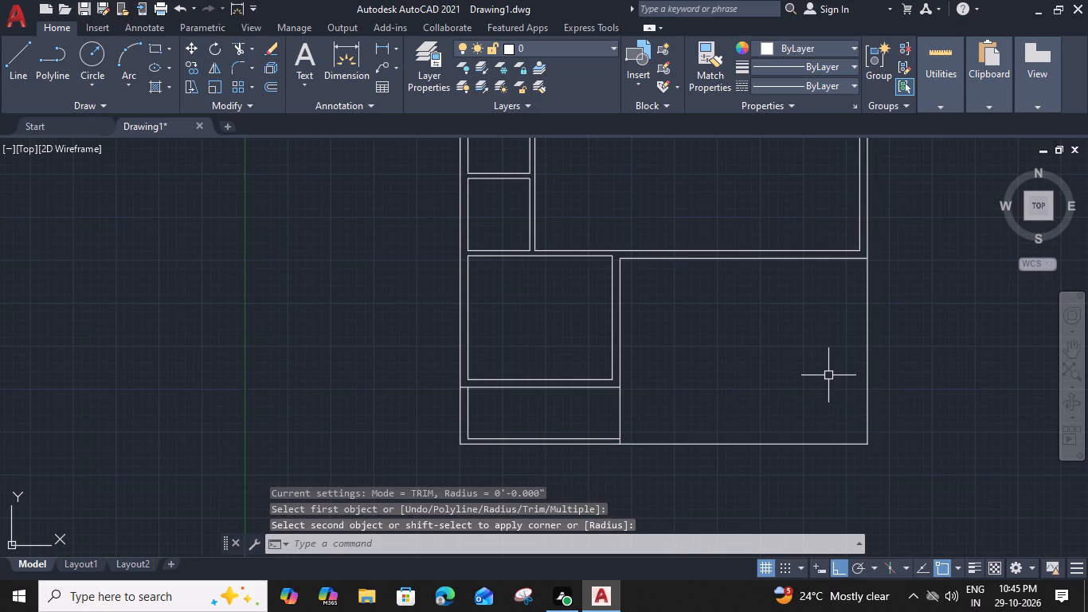
{"action": "key", "text": "f"}
{"action": "key", "text": "space"}
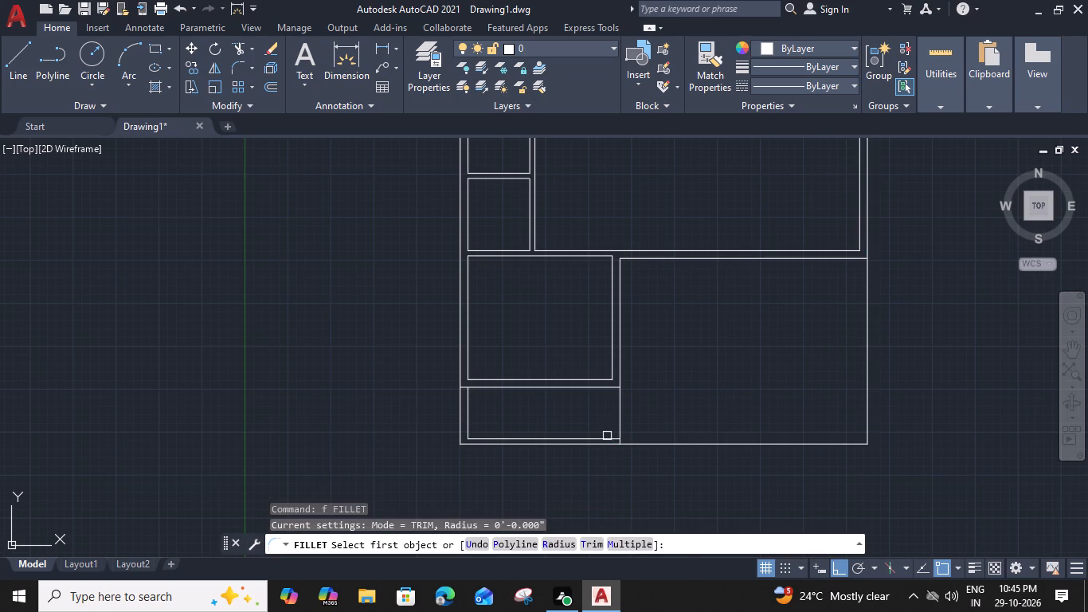
{"action": "left_click", "coordinate": [607, 436]}
{"action": "left_click", "coordinate": [859, 229]}
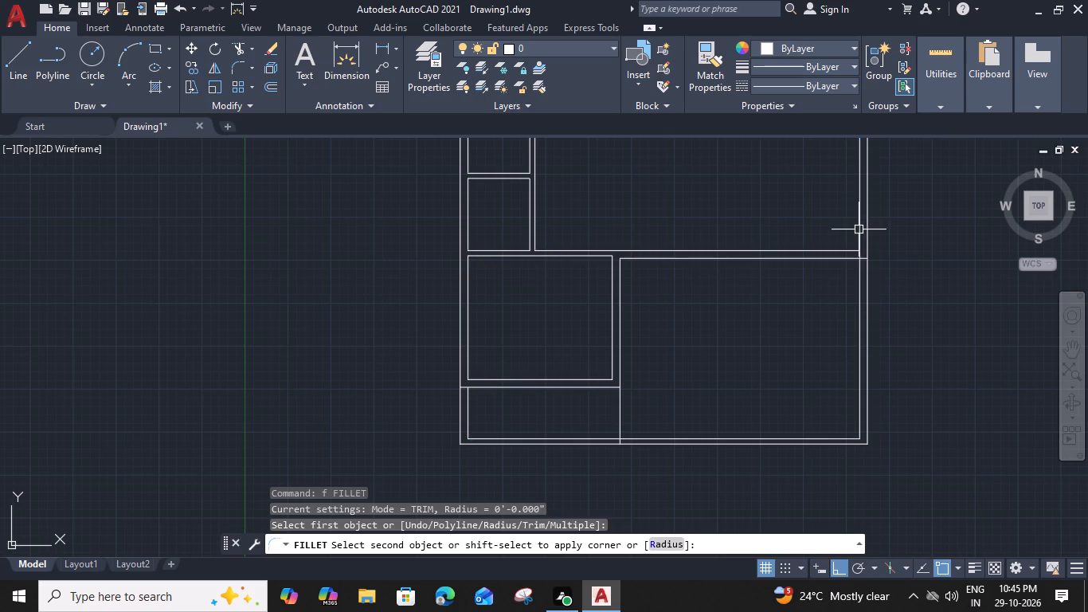
{"action": "key", "text": "Escape"}
Trim the main right wall's inner line where it passes through the horizontal wall above the lower-right area.
{"action": "middle_click_drag", "start_coordinate": [836, 308], "coordinate": [769, 331]}
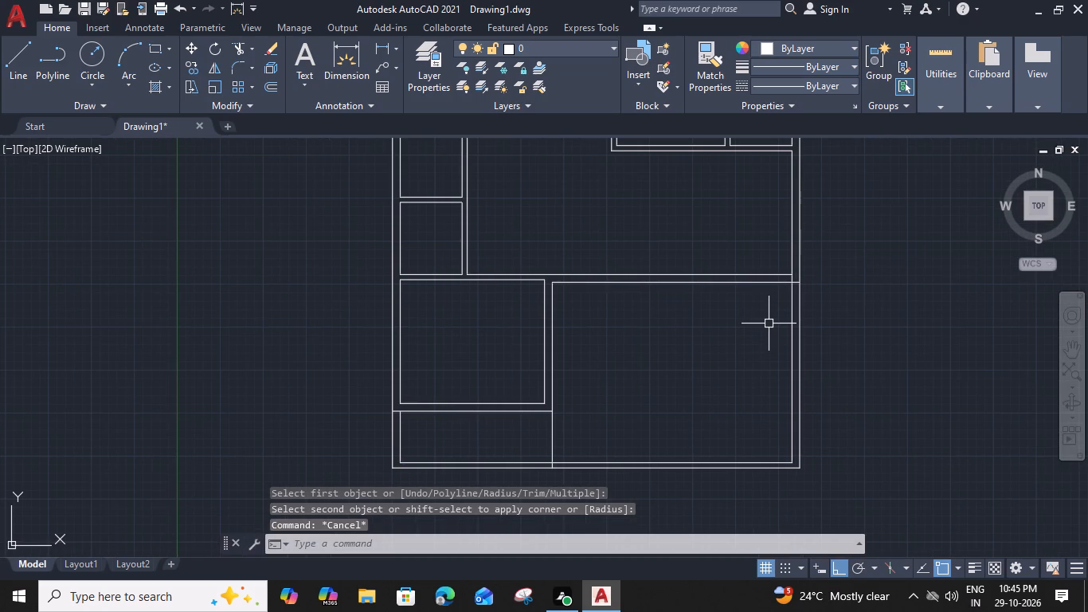
{"action": "key", "text": "t"}
{"action": "key", "text": "r"}
{"action": "key", "text": "space"}
{"action": "scroll", "coordinate": [802, 262], "scroll_direction": "up", "scroll_amount": 2}
{"action": "left_click", "coordinate": [781, 299]}
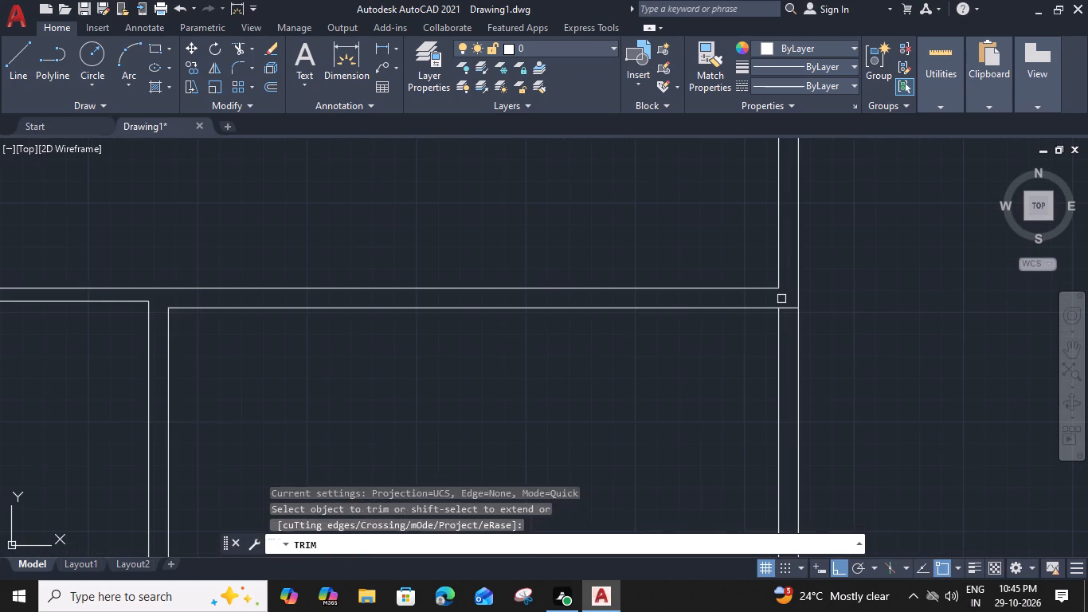
{"action": "key", "text": "Escape"}
Offset the right wall's inner line in the lower-right area 3' inward.
{"action": "scroll", "coordinate": [785, 307], "scroll_direction": "down", "scroll_amount": 2}
{"action": "left_click", "coordinate": [783, 351]}
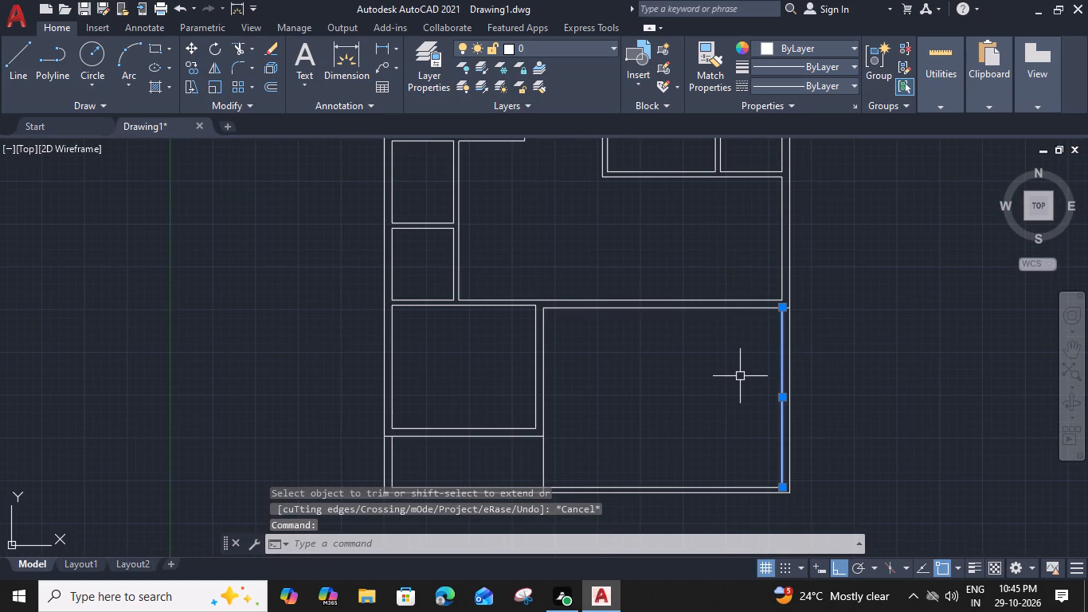
{"action": "type", "text": "o 3'"}
{"action": "key", "text": "space"}
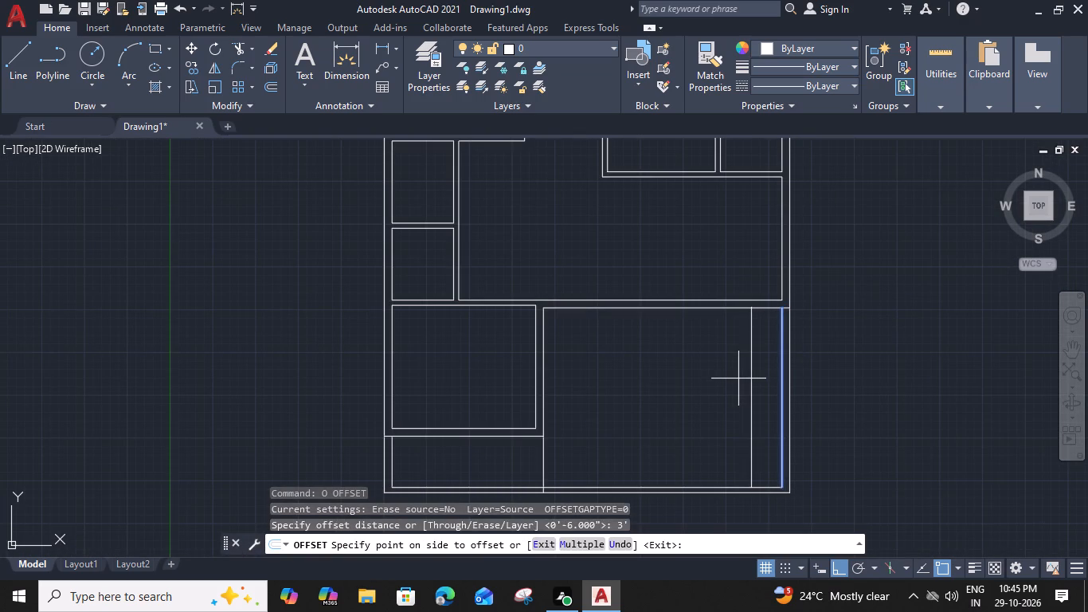
{"action": "left_click", "coordinate": [727, 379]}
{"action": "key", "text": "Escape"}
Offset the new vertical line a further 3" away from the right wall.
{"action": "left_click", "coordinate": [750, 376]}
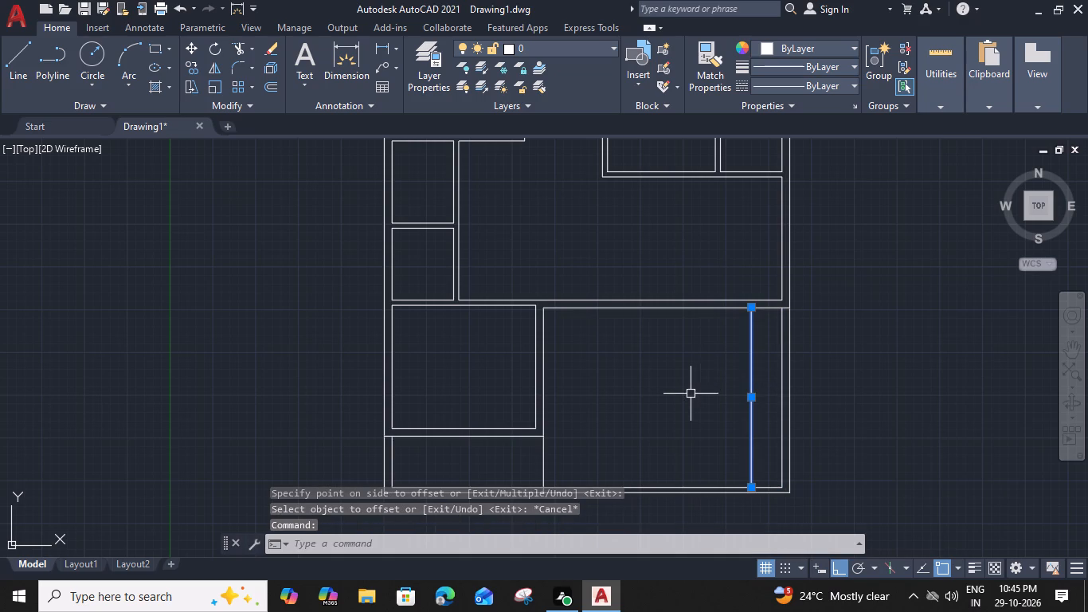
{"action": "type", "text": "o"}
{"action": "key", "text": "space"}
{"action": "type", "text": "3\""}
{"action": "key", "text": "Return"}
{"action": "left_click", "coordinate": [659, 394]}
{"action": "key", "text": "Escape"}
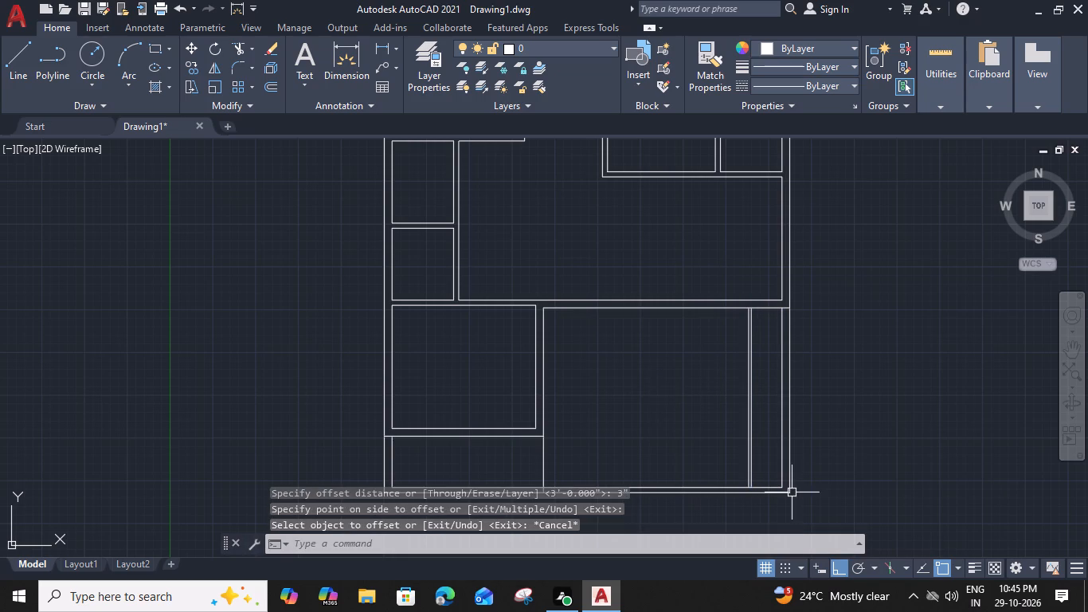
Offset the bottom wall's inner line 3' upward into the lower-right area.
{"action": "scroll", "coordinate": [792, 493], "scroll_direction": "up", "scroll_amount": 1}
{"action": "left_click", "coordinate": [755, 486]}
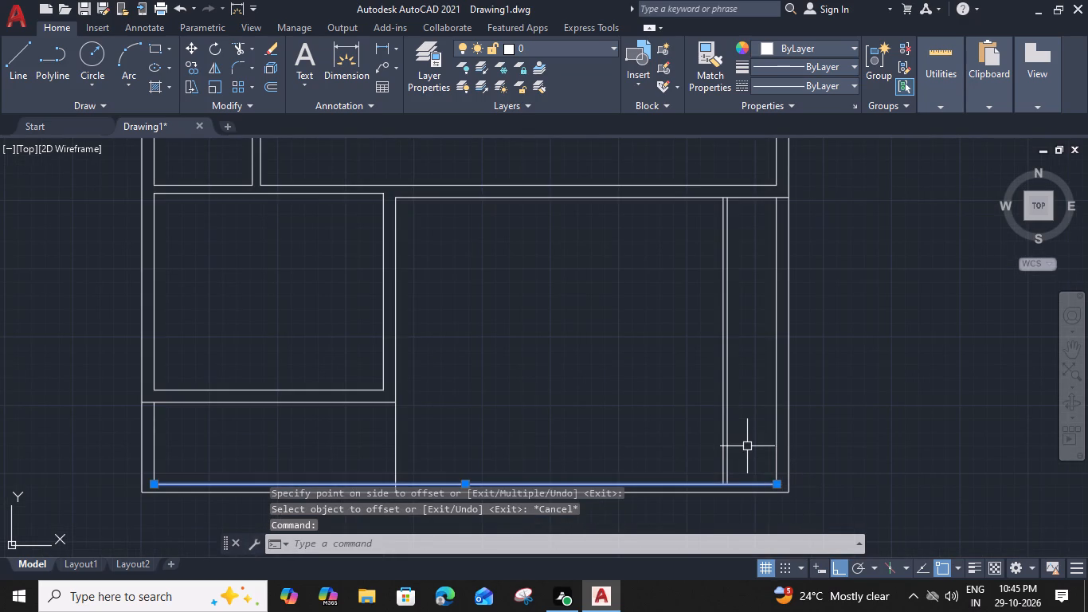
{"action": "type", "text": "o 3'"}
{"action": "key", "text": "space"}
{"action": "left_click", "coordinate": [749, 406]}
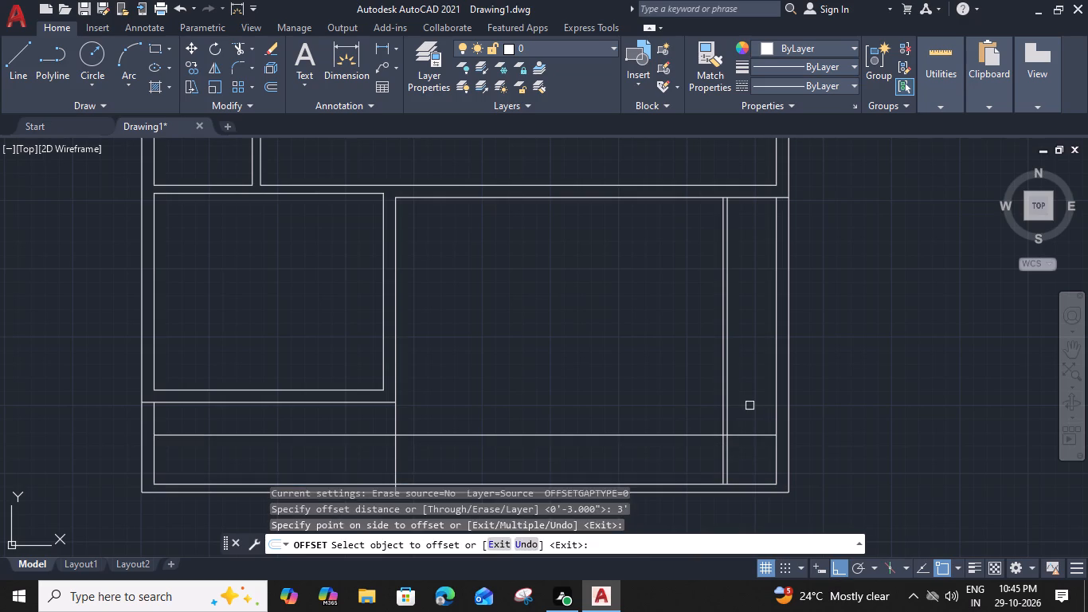
{"action": "key", "text": "Escape"}
Trim the 3' horizontal offset line left of the vertical double line and erase its leftover segment in the left strip.
{"action": "type", "text": "tr"}
{"action": "key", "text": "space"}
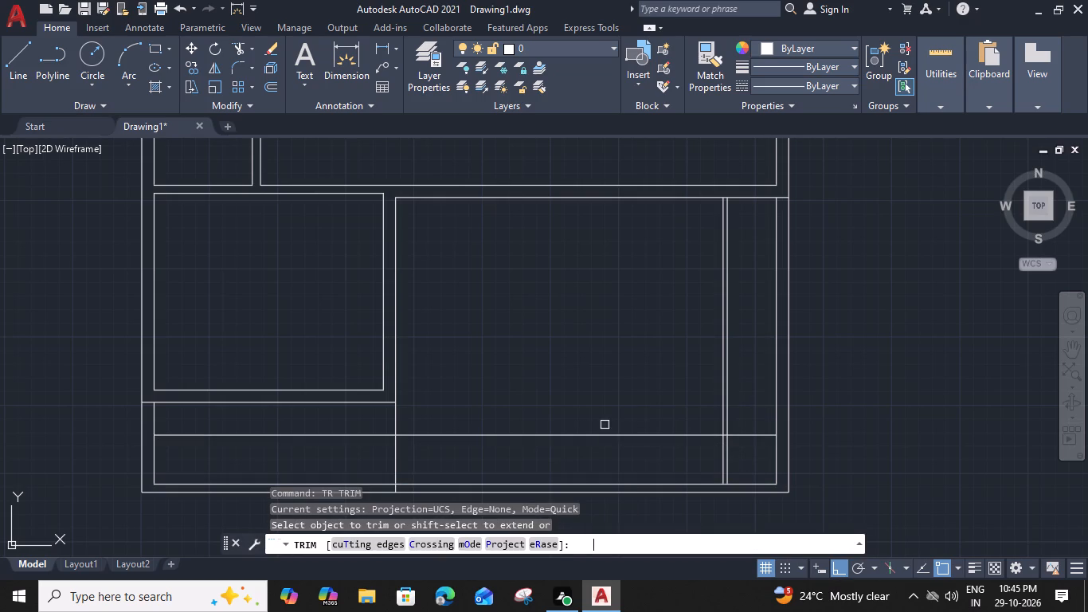
{"action": "left_click", "coordinate": [654, 432]}
{"action": "key", "text": "Escape"}
{"action": "left_click", "coordinate": [374, 422]}
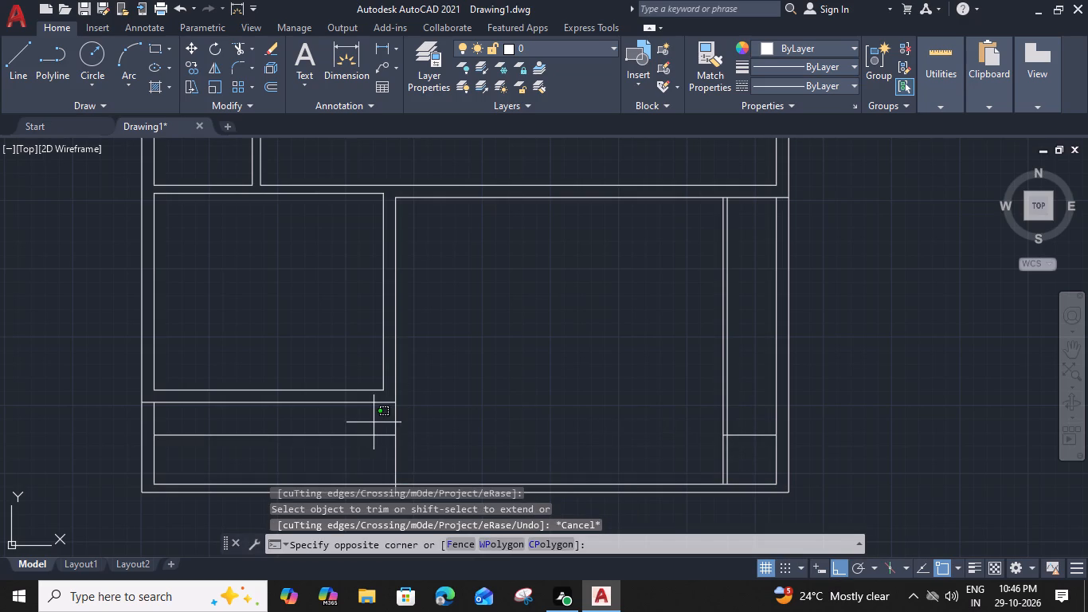
{"action": "left_click", "coordinate": [355, 465]}
{"action": "key", "text": "Delete"}
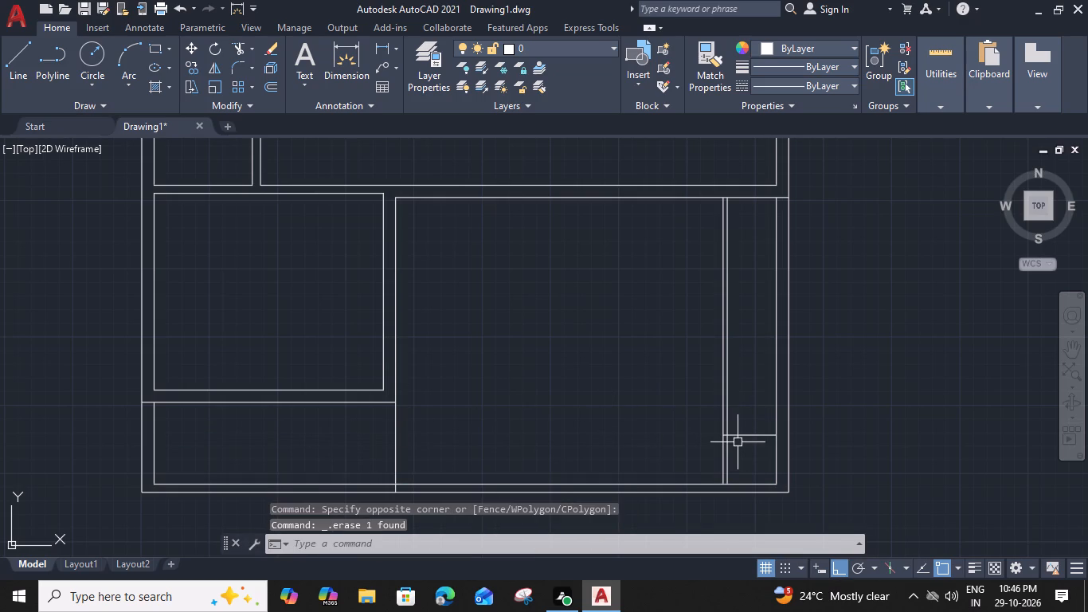
Offset the top line of the lower-right area 3' downward.
{"action": "middle_click_drag", "start_coordinate": [763, 469], "coordinate": [775, 468]}
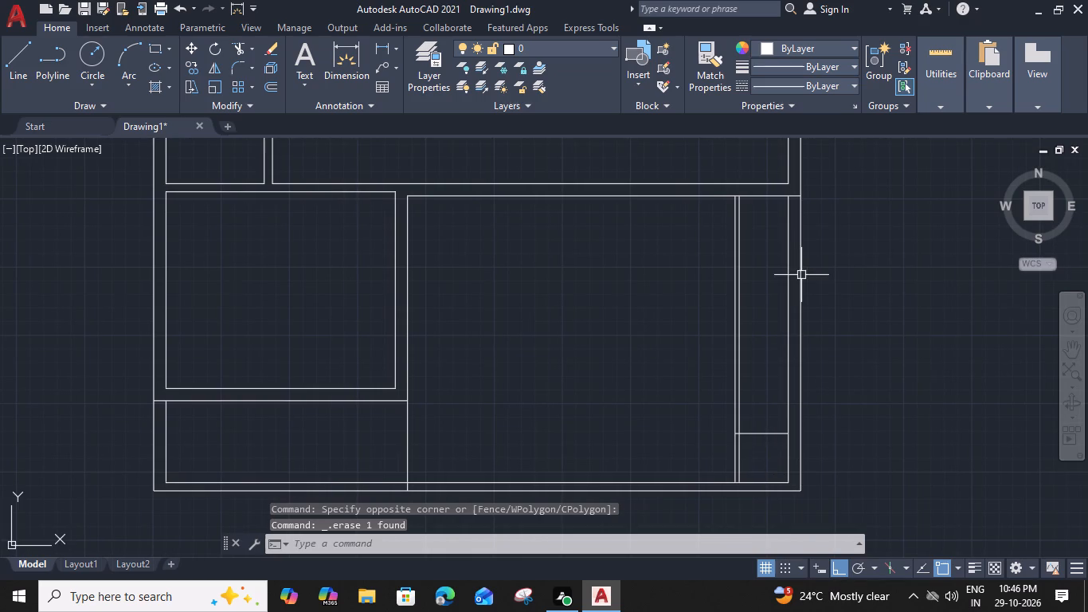
{"action": "left_click", "coordinate": [773, 194]}
{"action": "type", "text": "o 3'"}
{"action": "key", "text": "space"}
{"action": "left_click", "coordinate": [751, 305]}
{"action": "key", "text": "Escape"}
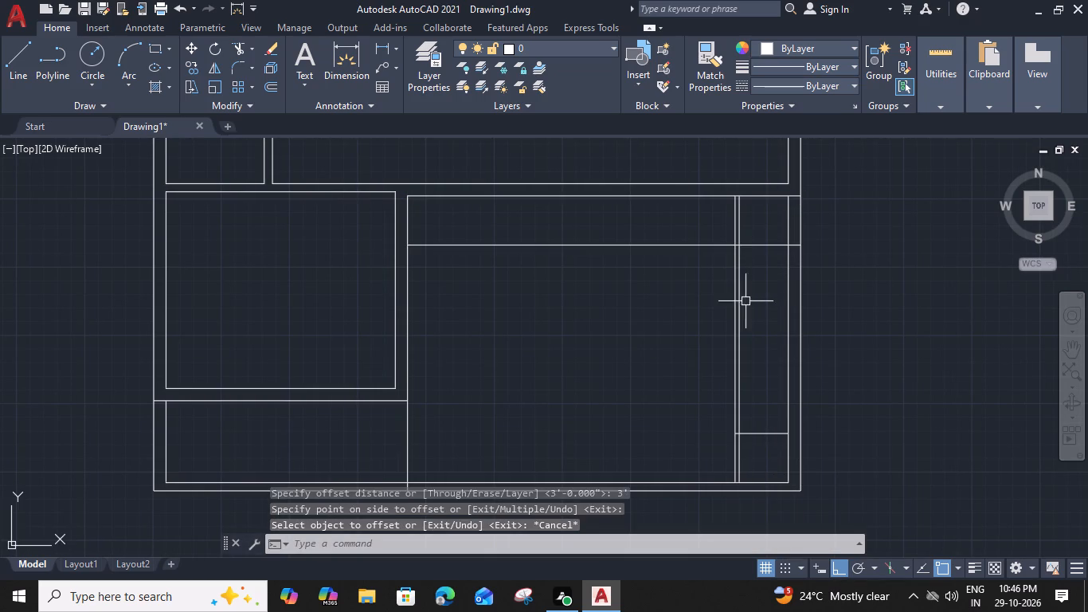
Trim the upper 3' offset line to the strip beside the right wall, and both horizontal lines out of the 3" vertical double line.
{"action": "key", "text": "t"}
{"action": "key", "text": "r"}
{"action": "key", "text": "space"}
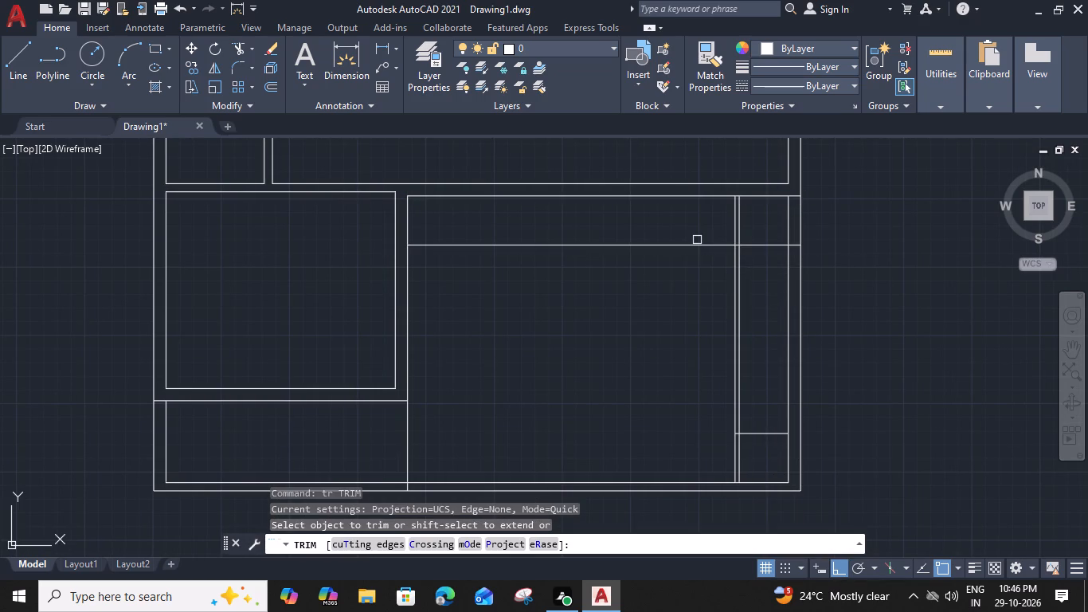
{"action": "left_click", "coordinate": [698, 247]}
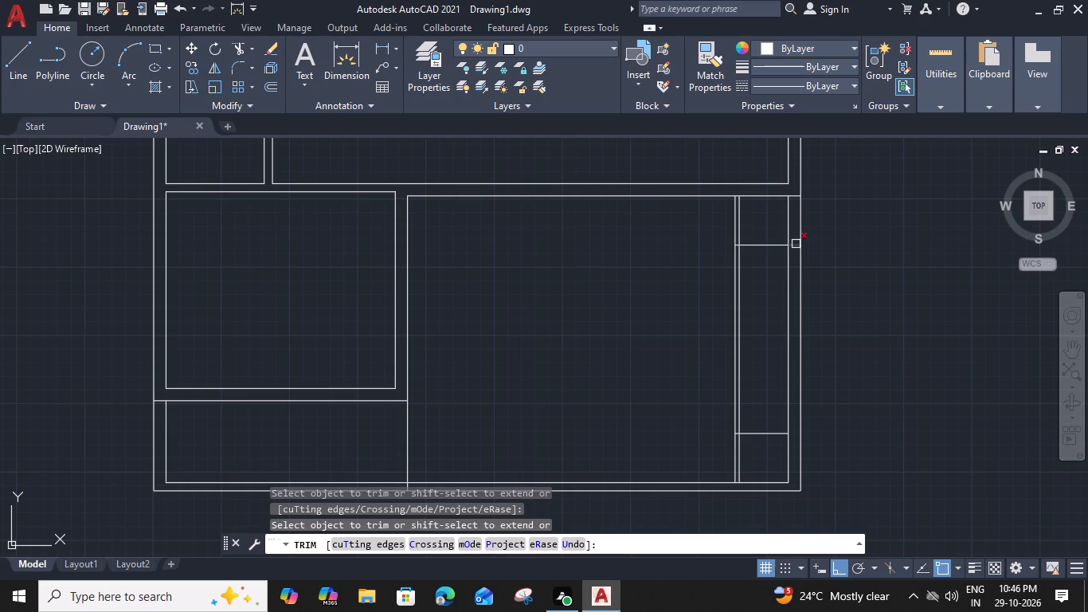
{"action": "left_click", "coordinate": [796, 244]}
{"action": "scroll", "coordinate": [746, 241], "scroll_direction": "up", "scroll_amount": 3}
{"action": "left_click", "coordinate": [721, 249]}
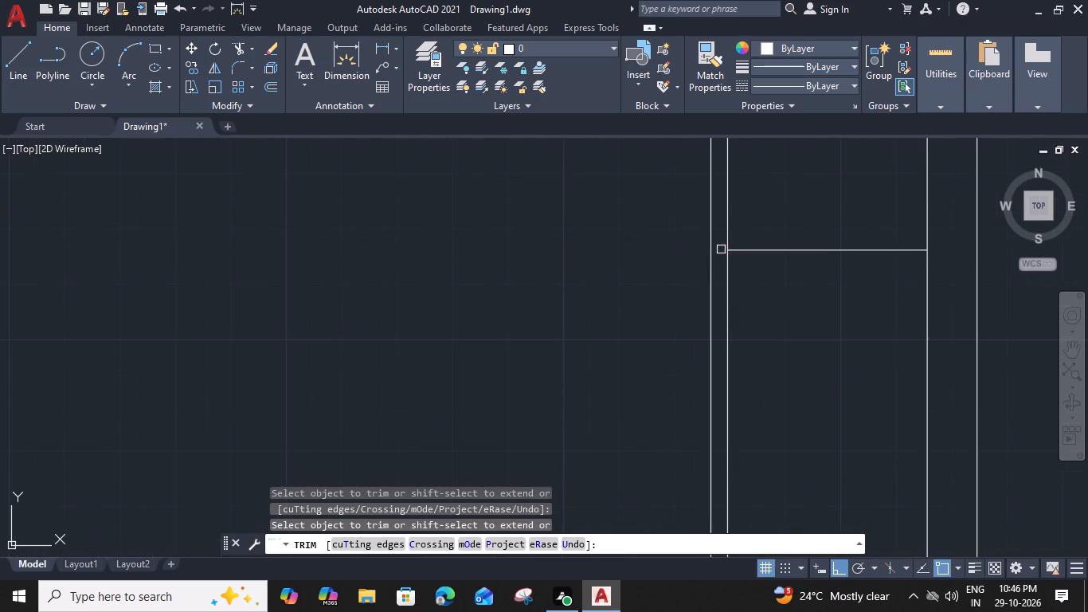
{"action": "scroll", "coordinate": [719, 250], "scroll_direction": "down", "scroll_amount": 1}
{"action": "middle_click_drag", "start_coordinate": [753, 513], "coordinate": [747, 316]}
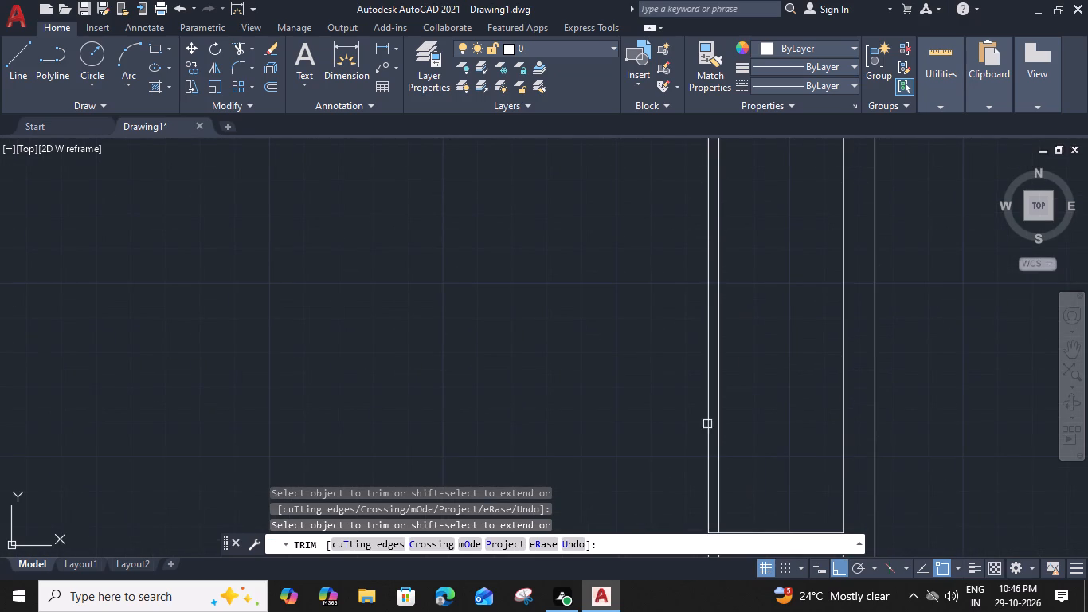
{"action": "middle_click_drag", "start_coordinate": [712, 457], "coordinate": [707, 279]}
{"action": "scroll", "coordinate": [708, 355], "scroll_direction": "up", "scroll_amount": 2}
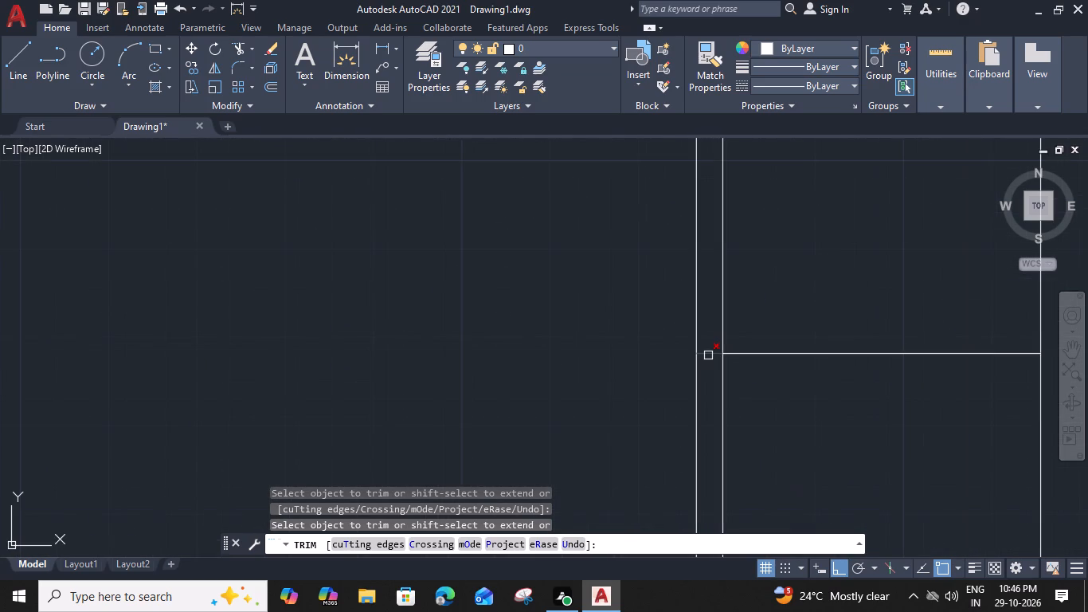
{"action": "left_click", "coordinate": [709, 355]}
{"action": "key", "text": "Escape"}
Draw a diagonal line across the strip's upper square, from its lower-left corner to its upper-right corner at the right wall.
{"action": "scroll", "coordinate": [709, 343], "scroll_direction": "down", "scroll_amount": 2}
{"action": "middle_click_drag", "start_coordinate": [699, 349], "coordinate": [712, 501]}
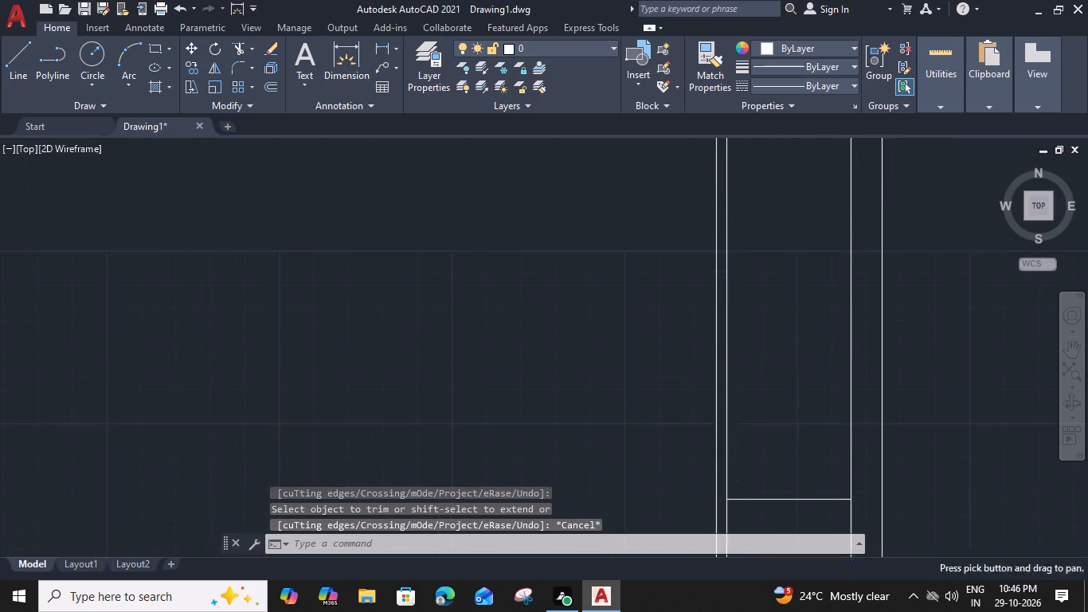
{"action": "middle_click_drag", "start_coordinate": [748, 333], "coordinate": [742, 571]}
{"action": "middle_click_drag", "start_coordinate": [769, 341], "coordinate": [753, 446]}
{"action": "key", "text": "l"}
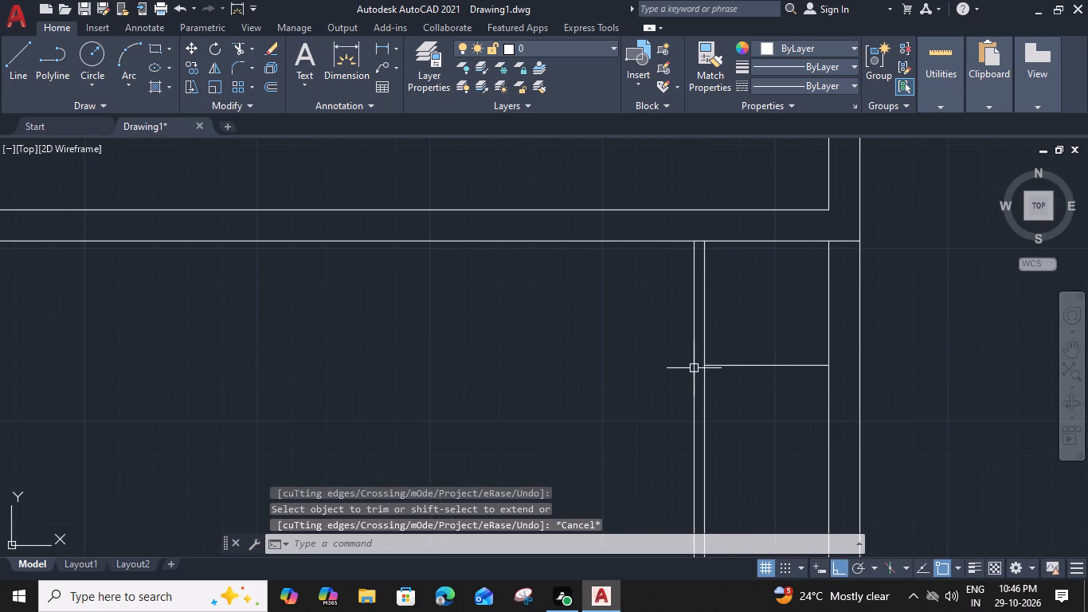
{"action": "key", "text": "space"}
{"action": "left_click", "coordinate": [703, 364]}
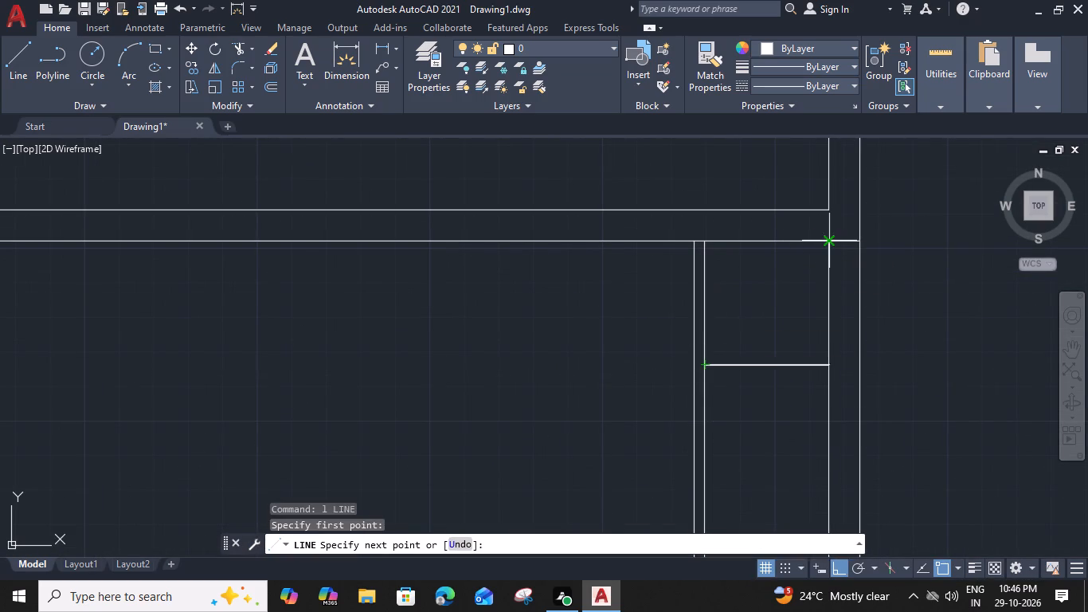
{"action": "left_click", "coordinate": [830, 245]}
{"action": "key", "text": "space"}
Draw a short vertical line across the horizontal wall, from the lower-right area's upper-left corner up to the wall's upper line.
{"action": "scroll", "coordinate": [589, 327], "scroll_direction": "down", "scroll_amount": 2}
{"action": "middle_click_drag", "start_coordinate": [548, 343], "coordinate": [976, 457]}
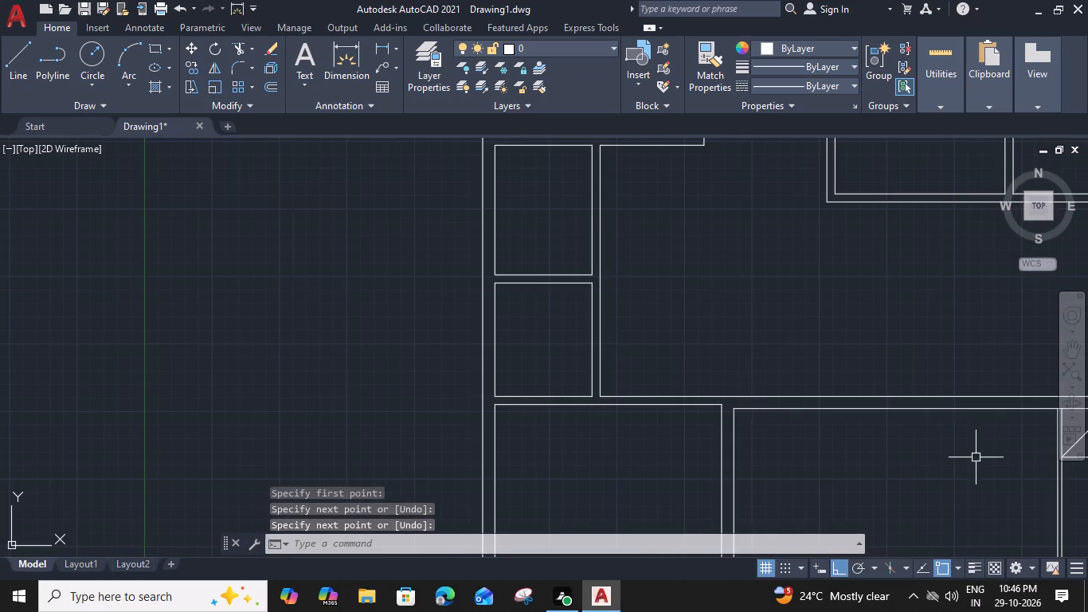
{"action": "type", "text": "l"}
{"action": "key", "text": "space"}
{"action": "scroll", "coordinate": [757, 415], "scroll_direction": "up", "scroll_amount": 2}
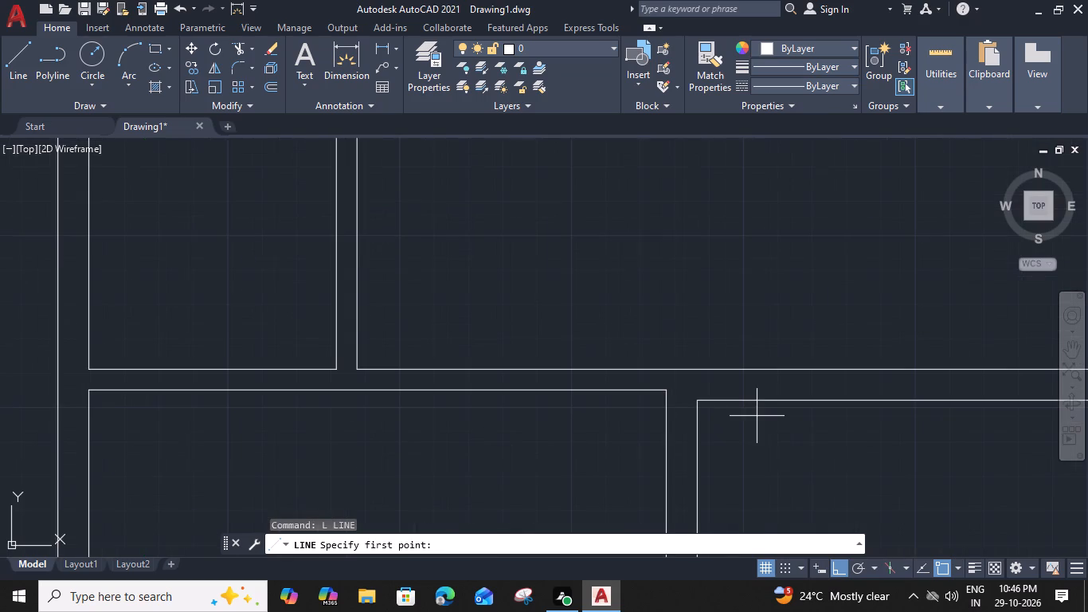
{"action": "left_click", "coordinate": [700, 403]}
{"action": "left_click", "coordinate": [700, 368]}
{"action": "key", "text": "space"}
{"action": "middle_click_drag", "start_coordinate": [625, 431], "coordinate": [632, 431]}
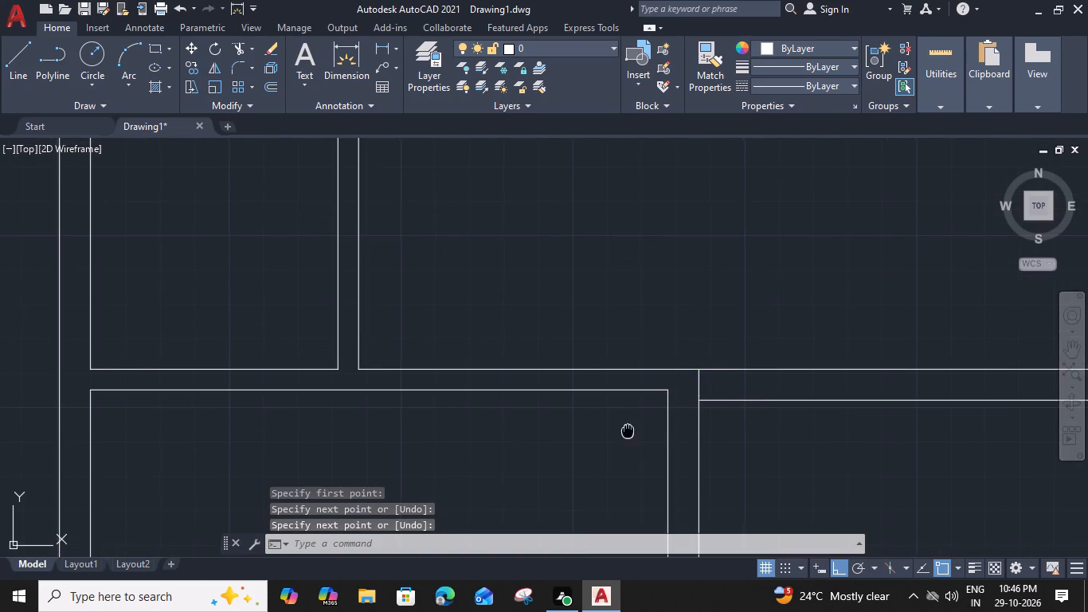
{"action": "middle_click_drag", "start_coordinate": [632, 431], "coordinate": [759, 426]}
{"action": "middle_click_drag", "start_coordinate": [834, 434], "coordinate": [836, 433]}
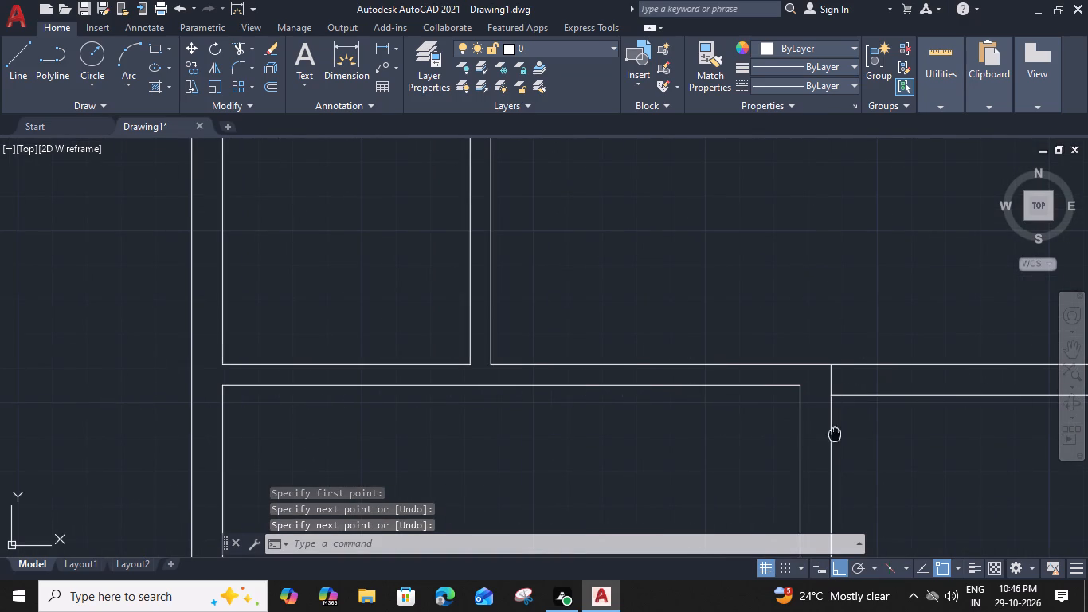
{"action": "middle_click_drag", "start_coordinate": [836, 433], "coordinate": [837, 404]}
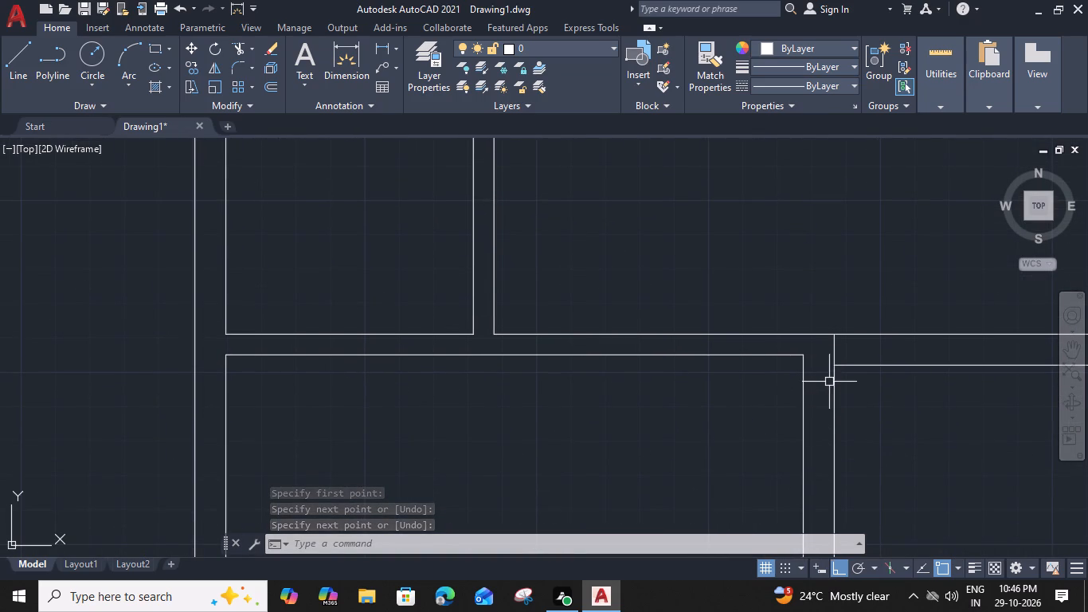
Draw a short horizontal line across the vertical wall, from the lower-right area's upper-left corner to the lower-left room's right edge.
{"action": "key", "text": "space"}
{"action": "left_click", "coordinate": [832, 364]}
{"action": "left_click", "coordinate": [803, 364]}
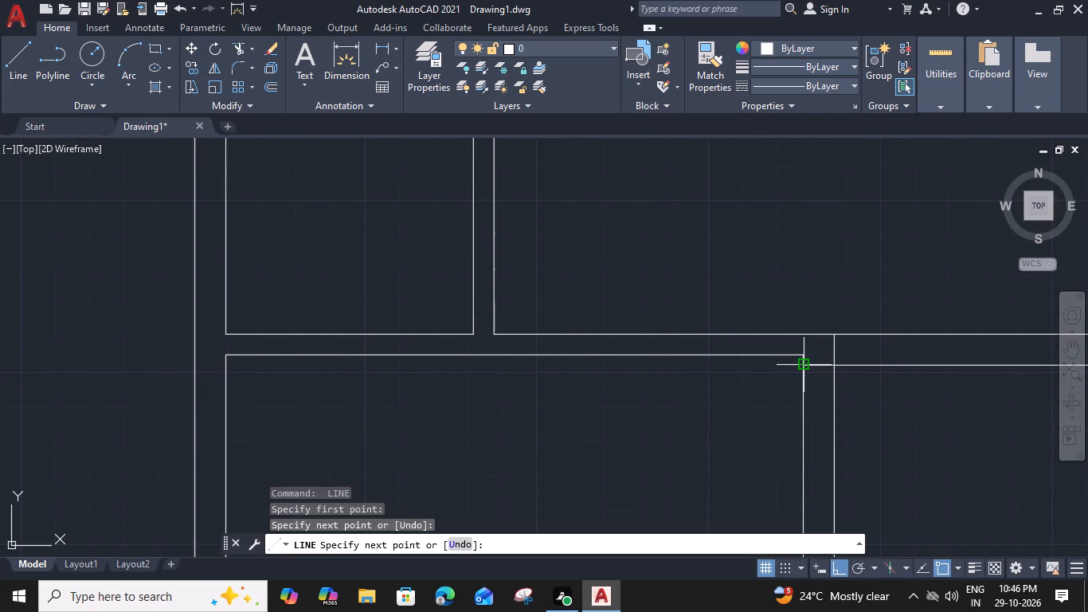
{"action": "key", "text": "space"}
Draw a short horizontal line across the 6" partition, from the middle-left room's lower-right inner corner to the partition's outer line.
{"action": "scroll", "coordinate": [703, 386], "scroll_direction": "down", "scroll_amount": 1}
{"action": "middle_click_drag", "start_coordinate": [700, 390], "coordinate": [736, 527]}
{"action": "scroll", "coordinate": [703, 437], "scroll_direction": "down", "scroll_amount": 1}
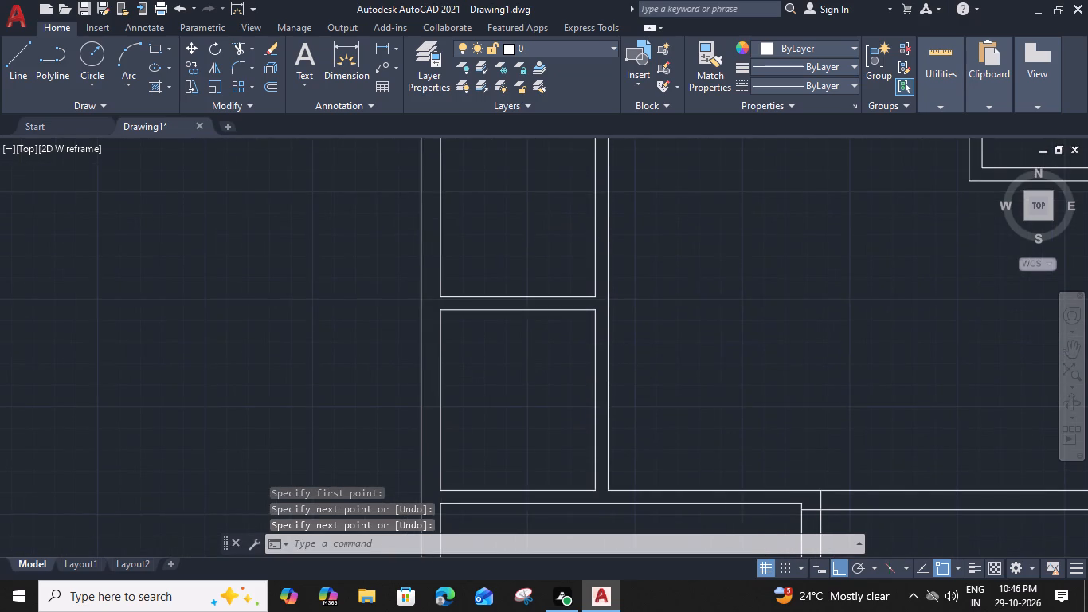
{"action": "middle_click_drag", "start_coordinate": [691, 364], "coordinate": [674, 449]}
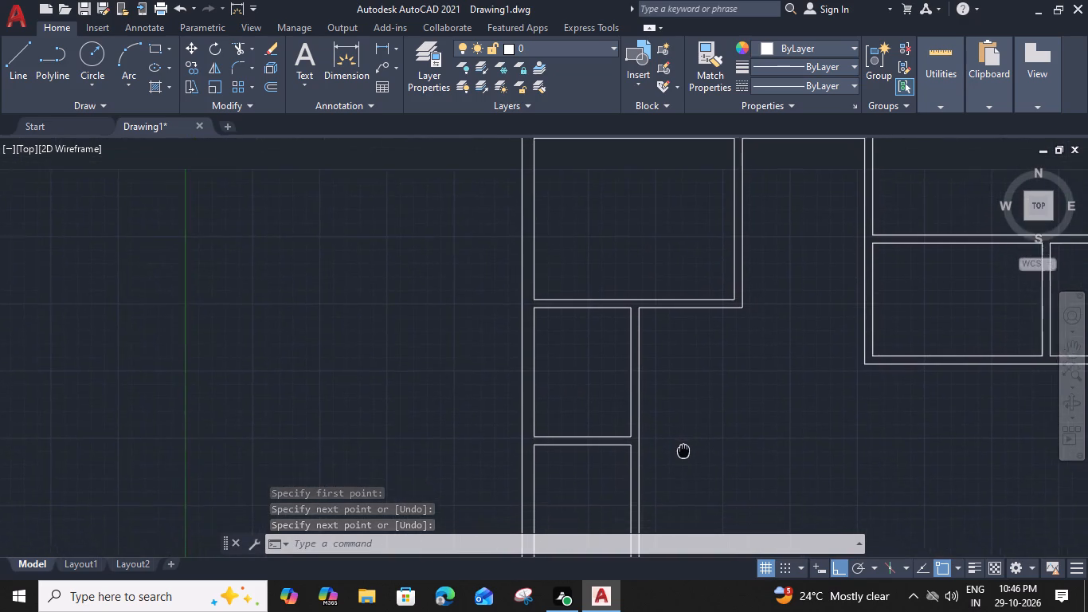
{"action": "middle_click_drag", "start_coordinate": [674, 449], "coordinate": [649, 513]}
{"action": "middle_click_drag", "start_coordinate": [756, 406], "coordinate": [738, 500]}
{"action": "key", "text": "space"}
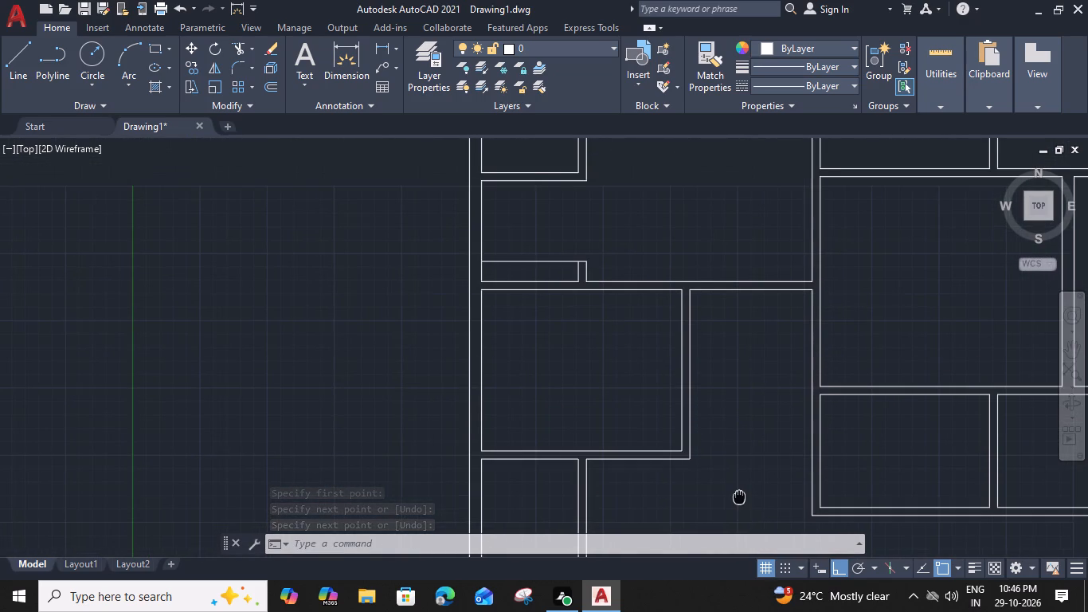
{"action": "left_click", "coordinate": [679, 454]}
{"action": "left_click", "coordinate": [690, 456]}
{"action": "key", "text": "space"}
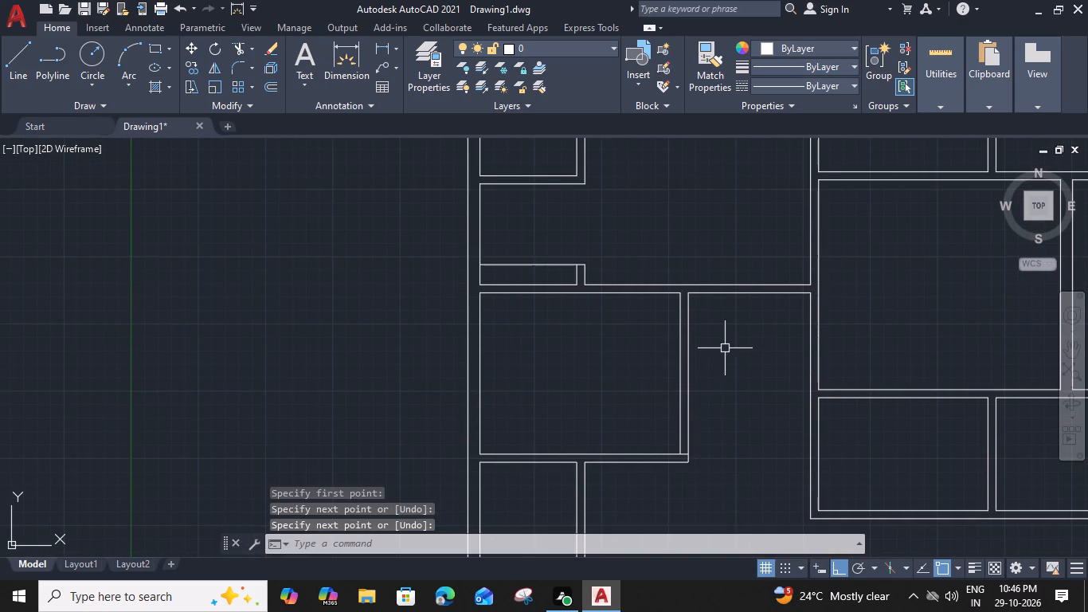
Draw a short vertical line closing the end of the horizontal partition where it meets the central vertical wall.
{"action": "key", "text": "space"}
{"action": "left_click", "coordinate": [812, 295]}
{"action": "left_click", "coordinate": [808, 280]}
{"action": "key", "text": "space"}
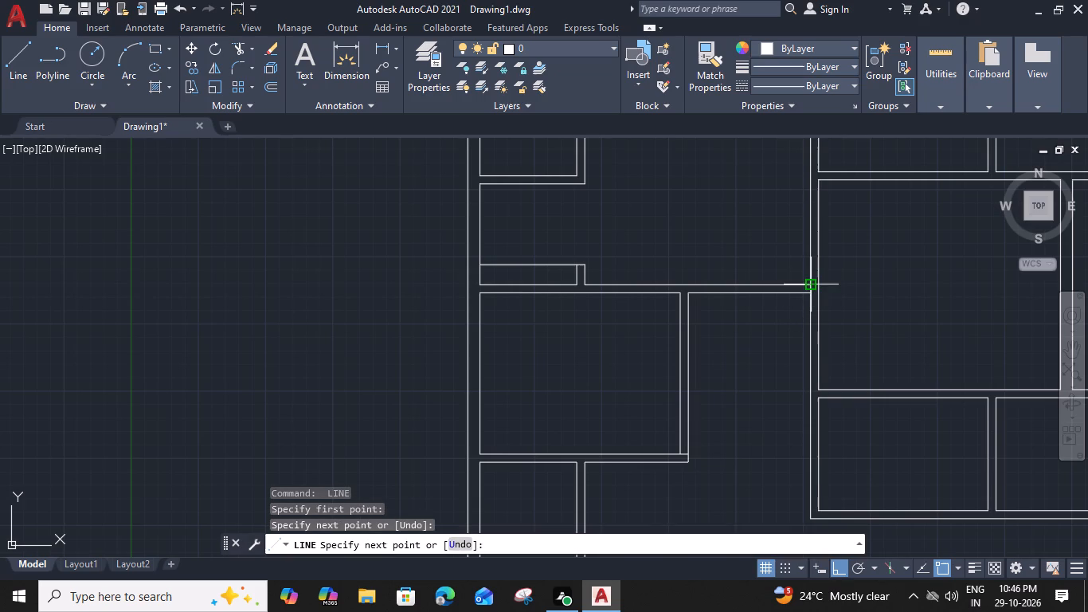
Draw two short horizontal lines across the central vertical wall, at the large right room's lower-left corner and midway down the room below.
{"action": "key", "text": "space"}
{"action": "left_click", "coordinate": [818, 389]}
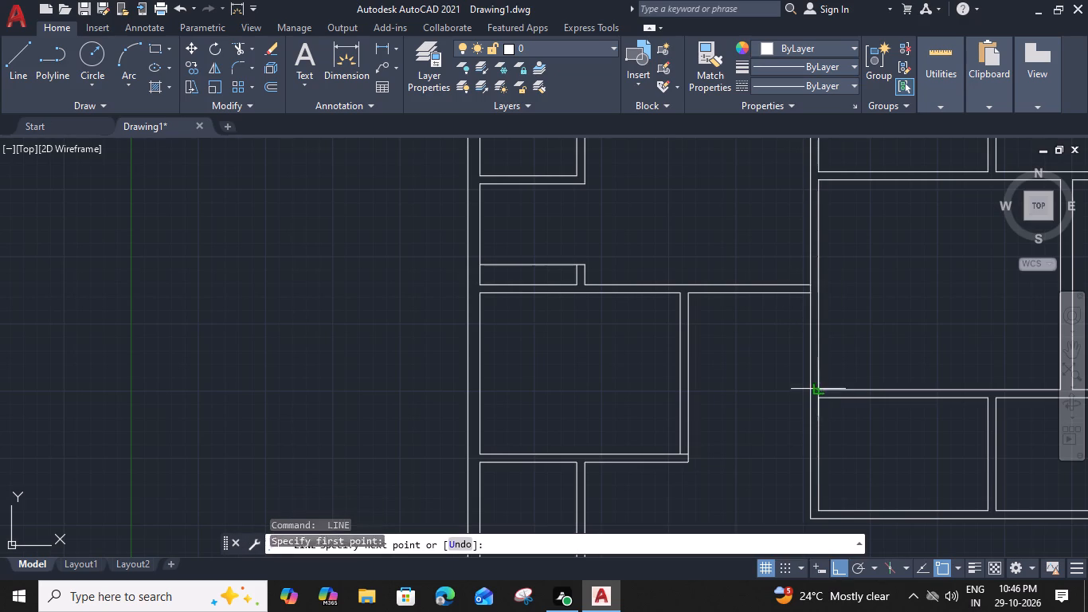
{"action": "left_click", "coordinate": [808, 389]}
{"action": "key", "text": "space"}
{"action": "middle_click_drag", "start_coordinate": [838, 452], "coordinate": [731, 427]}
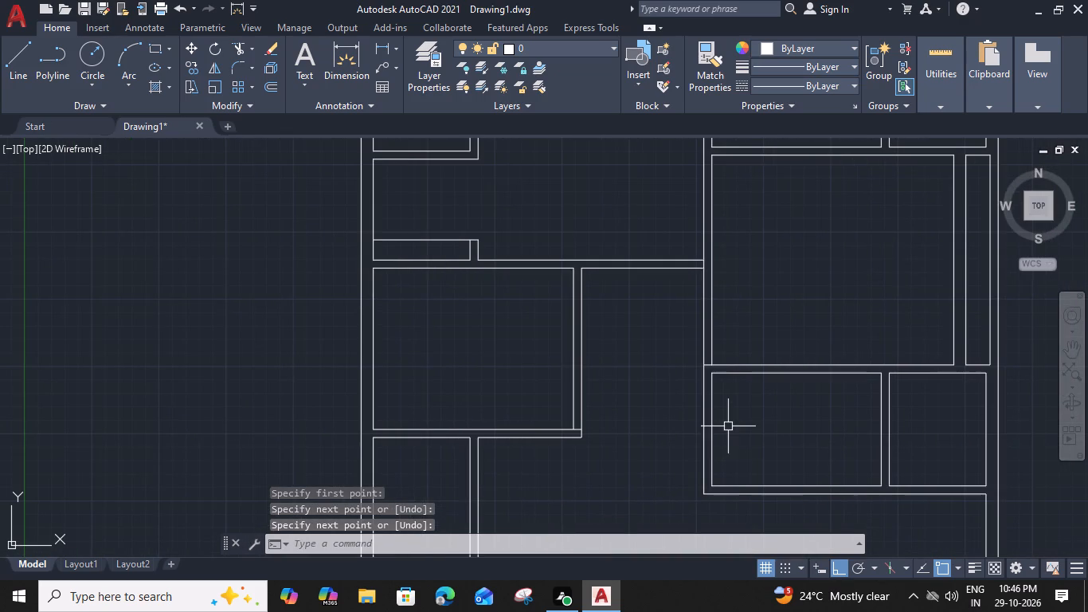
{"action": "key", "text": "space"}
{"action": "left_click", "coordinate": [713, 432]}
{"action": "left_click", "coordinate": [703, 430]}
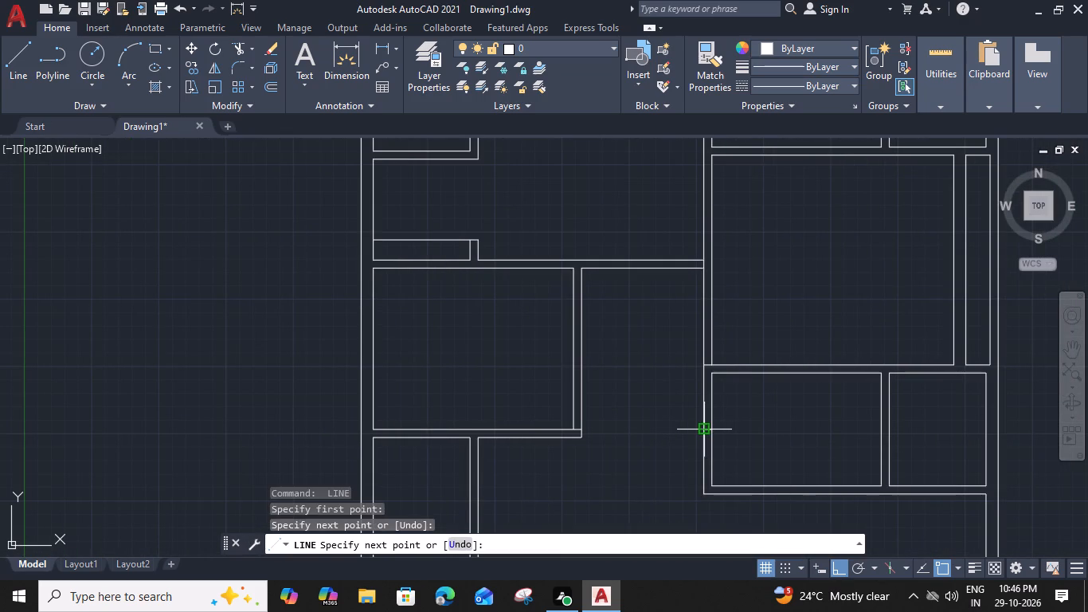
{"action": "key", "text": "space"}
Draw a short vertical line closing the end of the partition below the small right-hand room, at the right outer wall.
{"action": "middle_click_drag", "start_coordinate": [875, 469], "coordinate": [757, 423]}
{"action": "key", "text": "space"}
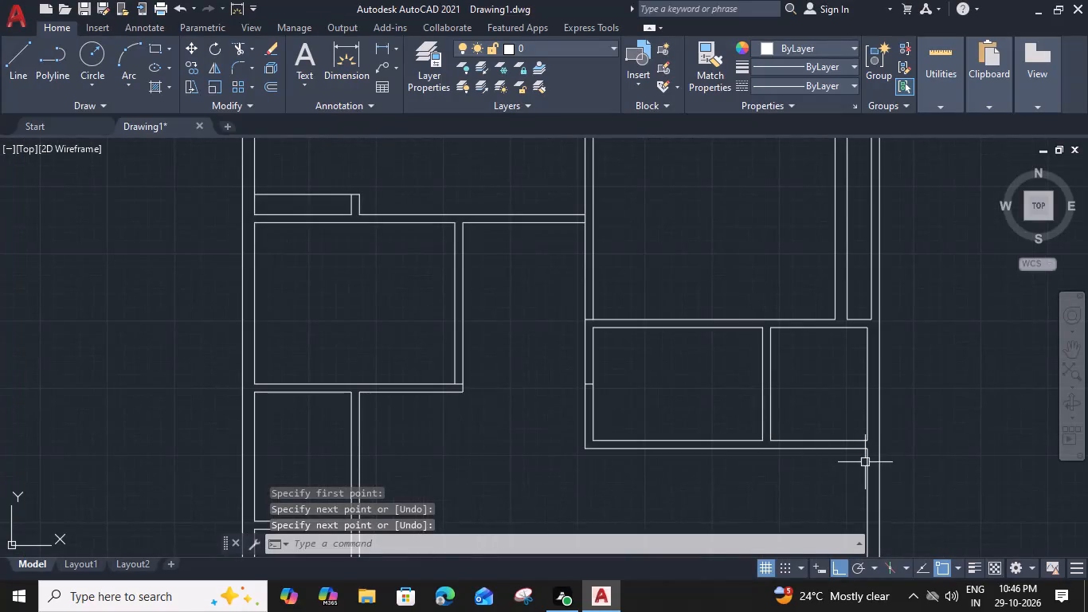
{"action": "left_click", "coordinate": [867, 449]}
{"action": "left_click", "coordinate": [867, 436]}
{"action": "key", "text": "space"}
Offset the right wall's inner line 14' inward in the open area below the two small right-hand rooms.
{"action": "scroll", "coordinate": [820, 485], "scroll_direction": "down", "scroll_amount": 1}
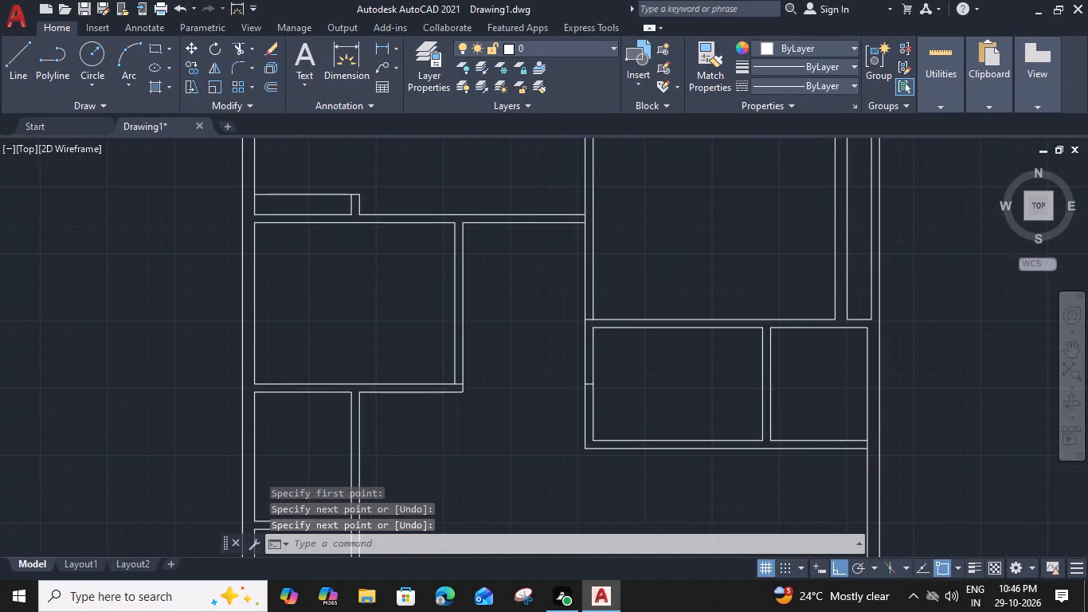
{"action": "middle_click_drag", "start_coordinate": [817, 471], "coordinate": [829, 359]}
{"action": "left_click", "coordinate": [862, 422]}
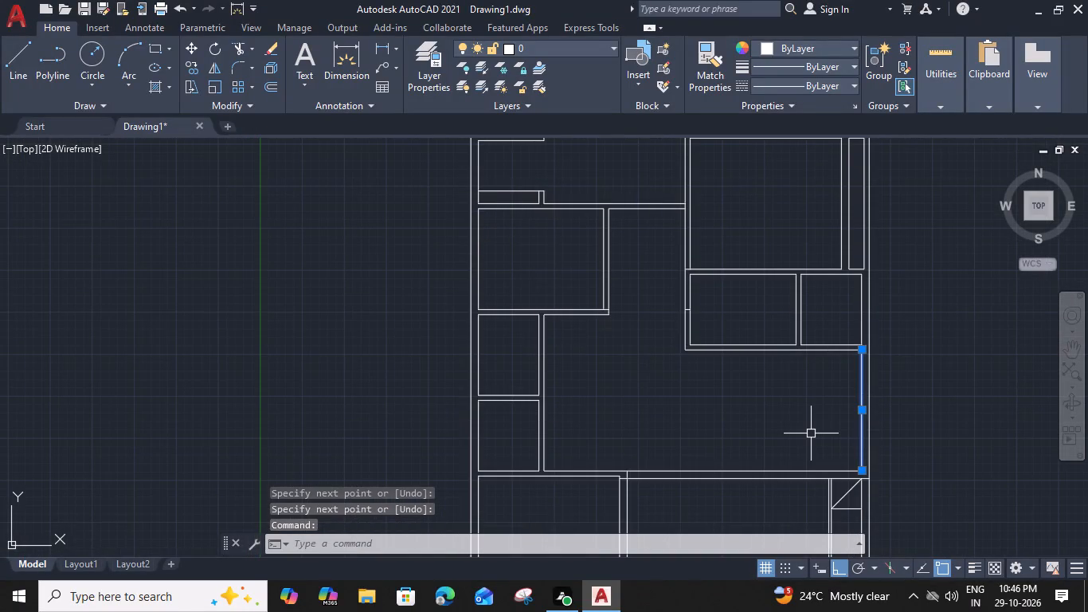
{"action": "type", "text": "o"}
{"action": "key", "text": "space"}
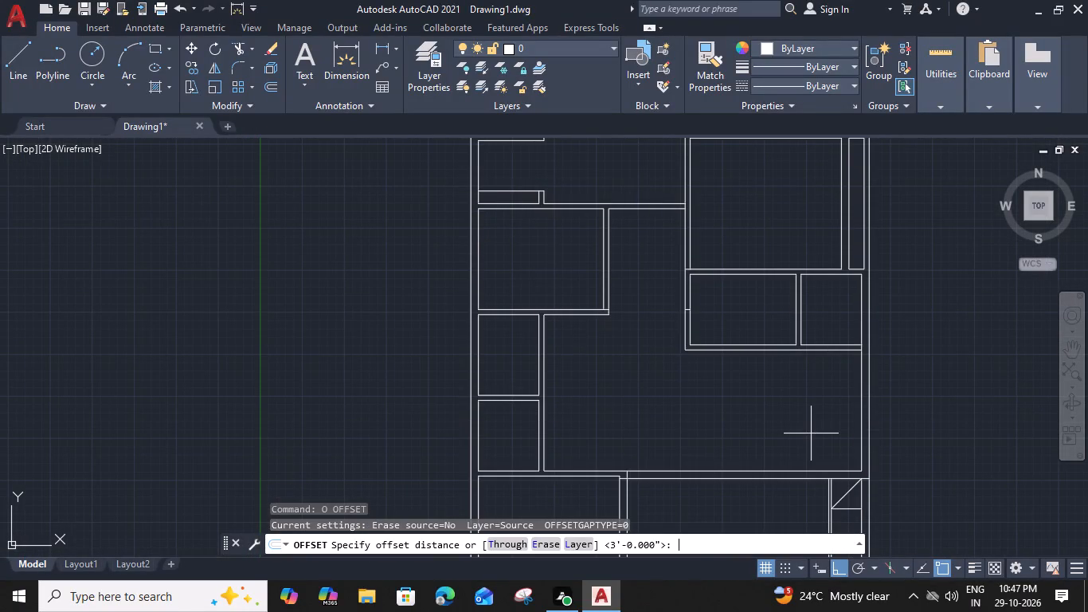
{"action": "type", "text": "14'"}
{"action": "key", "text": "space"}
{"action": "left_click", "coordinate": [711, 434]}
{"action": "key", "text": "Escape"}
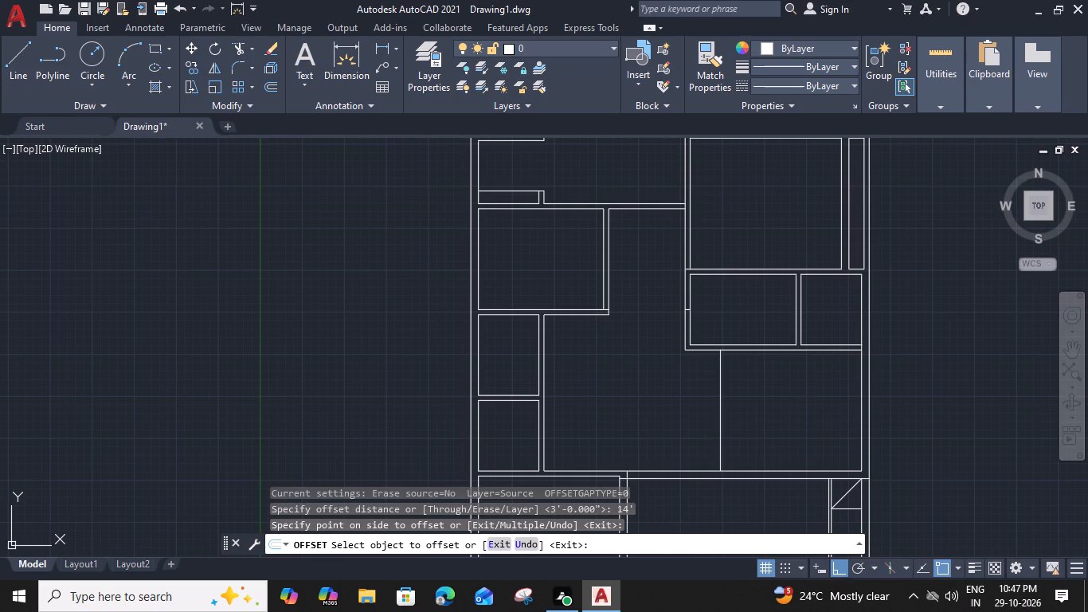
Offset the new vertical line 6" to the left to form a partition.
{"action": "left_click", "coordinate": [722, 381]}
{"action": "type", "text": "o 6\""}
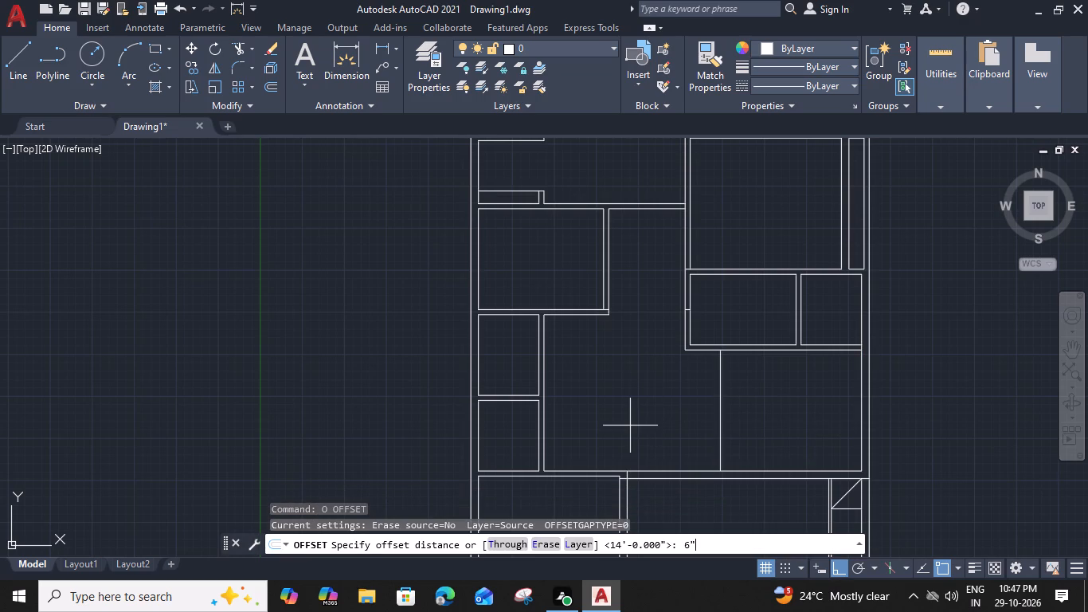
{"action": "key", "text": "Return"}
{"action": "left_click", "coordinate": [611, 427]}
{"action": "key", "text": "Escape"}
Trim the horizontal wall lines between the new 6" partition's two lines at its upper and lower ends.
{"action": "type", "text": "tr"}
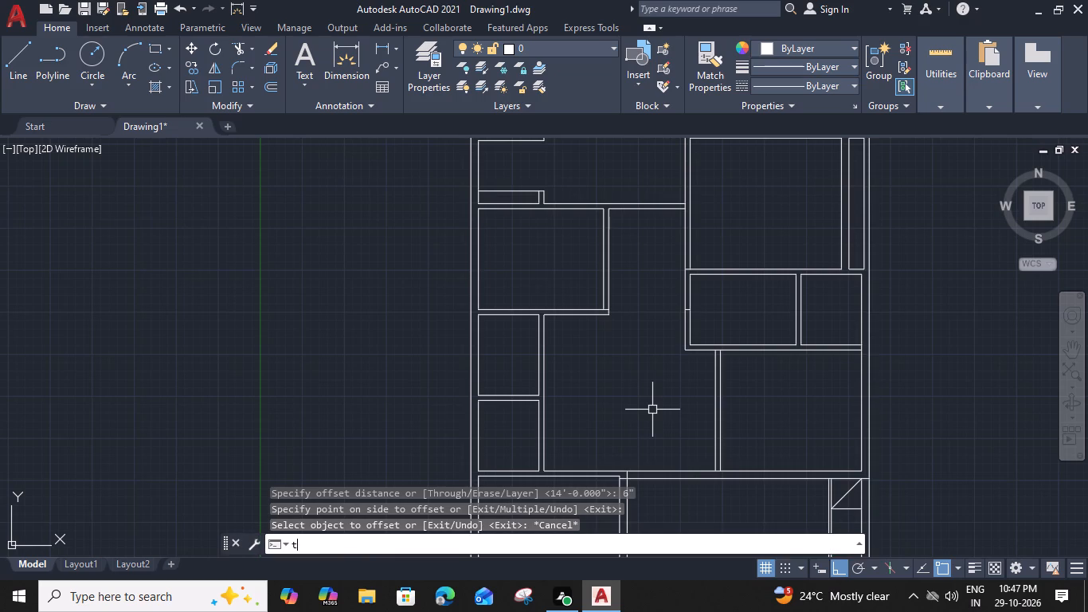
{"action": "key", "text": "space"}
{"action": "scroll", "coordinate": [668, 368], "scroll_direction": "up", "scroll_amount": 2}
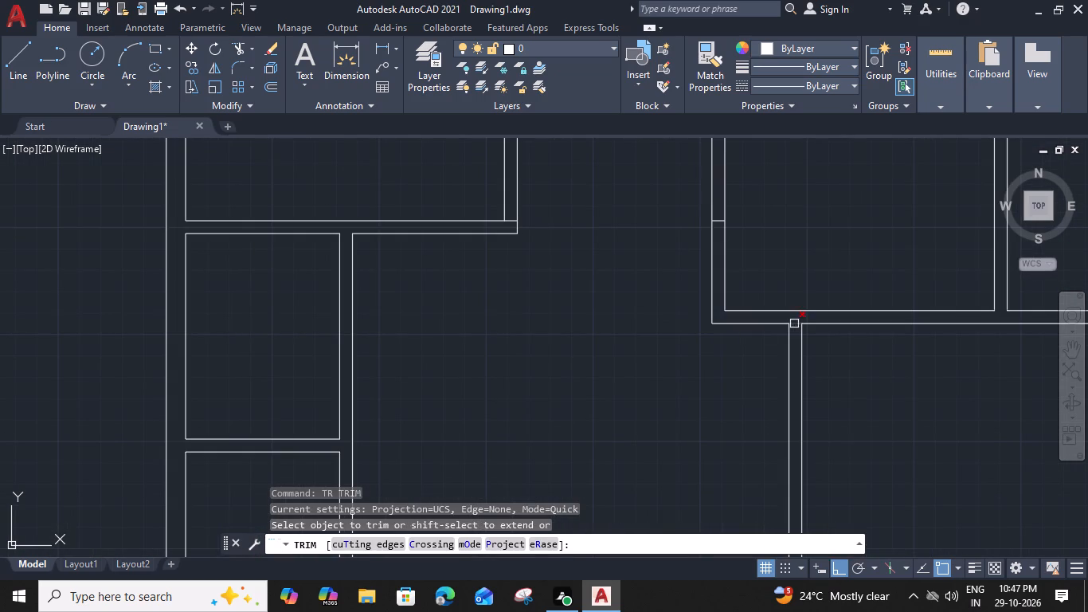
{"action": "left_click", "coordinate": [794, 324]}
{"action": "middle_click_drag", "start_coordinate": [792, 463], "coordinate": [792, 235]}
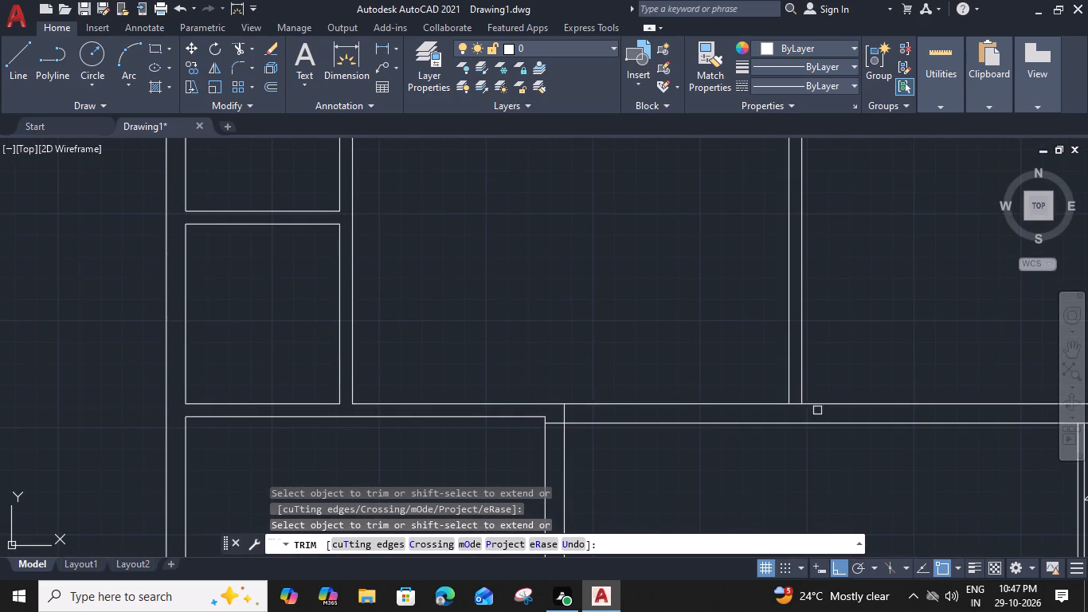
{"action": "left_click", "coordinate": [796, 406]}
{"action": "key", "text": "Escape"}
Draw a short horizontal line across the upper end of the new 6" partition.
{"action": "scroll", "coordinate": [800, 394], "scroll_direction": "down", "scroll_amount": 3}
{"action": "middle_click_drag", "start_coordinate": [824, 373], "coordinate": [801, 425]}
{"action": "type", "text": "l"}
{"action": "key", "text": "space"}
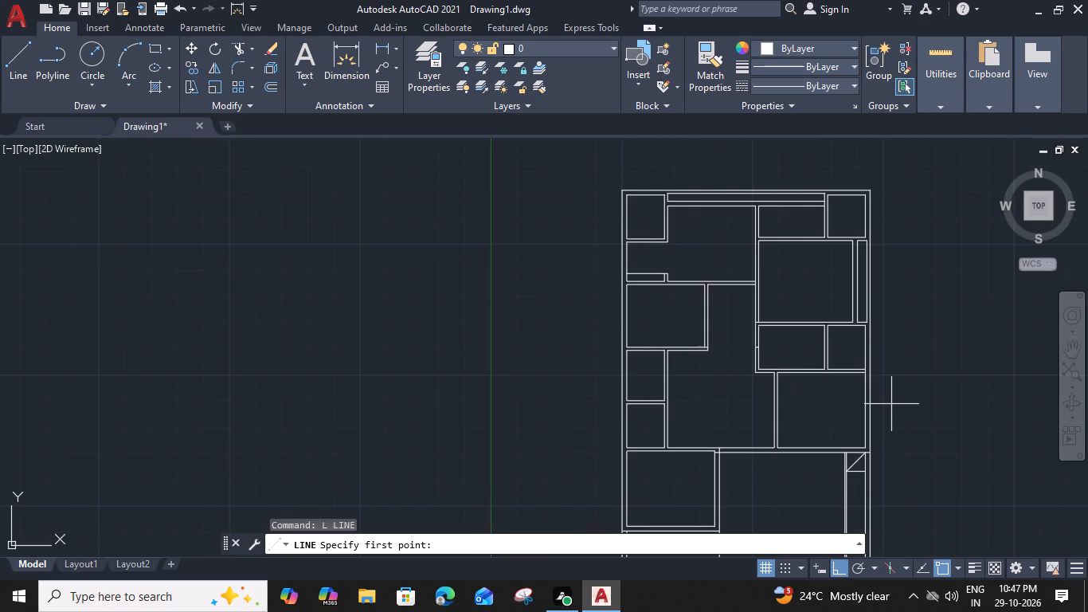
{"action": "scroll", "coordinate": [886, 381], "scroll_direction": "up", "scroll_amount": 3}
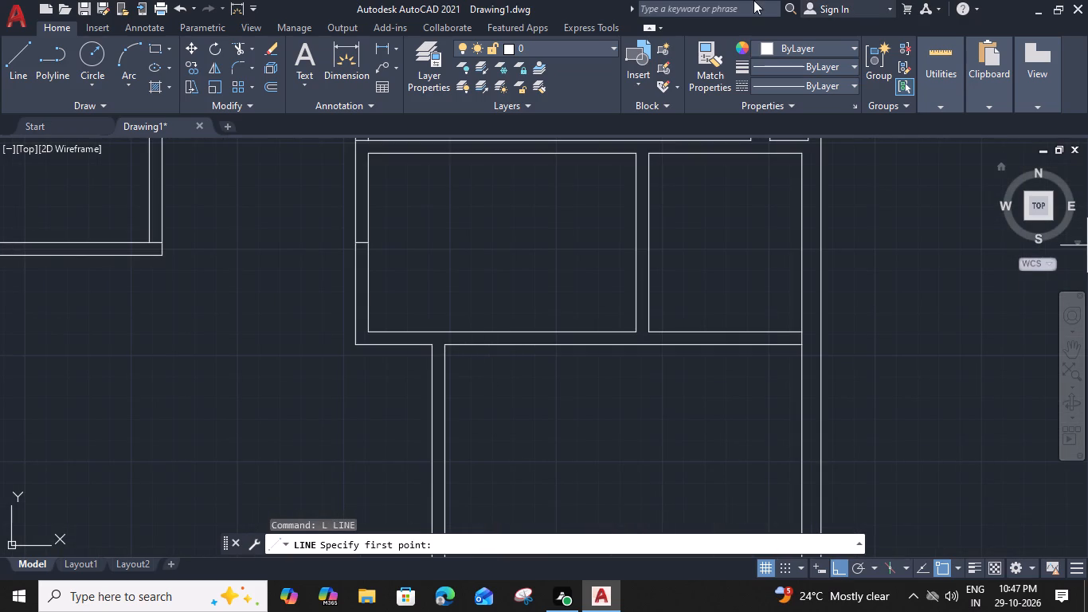
{"action": "left_click", "coordinate": [444, 349]}
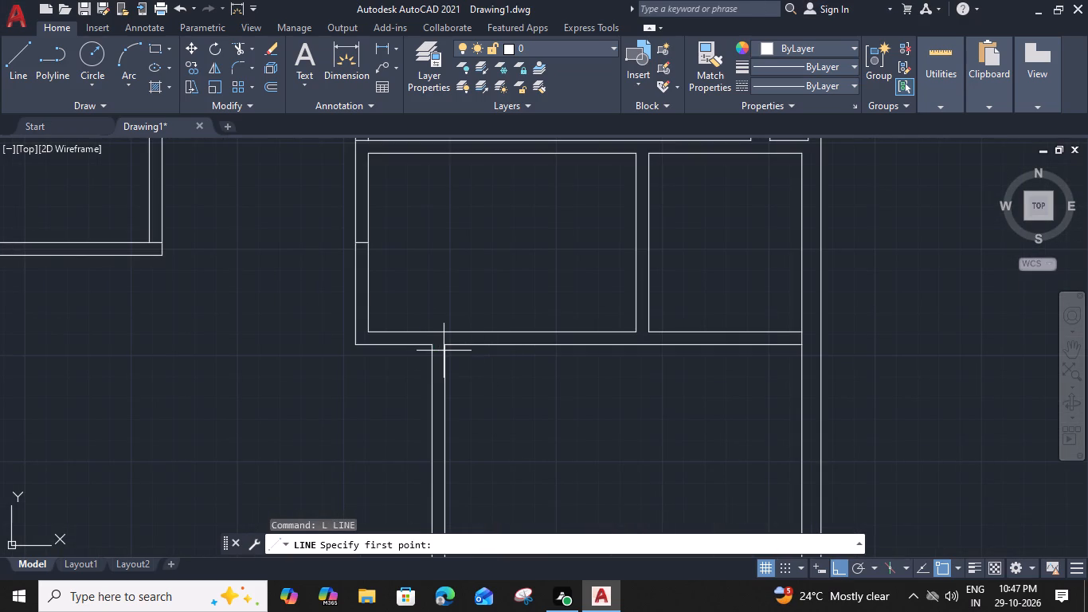
{"action": "left_click", "coordinate": [436, 347]}
{"action": "key", "text": "space"}
Draw a short vertical line across the partition below the upper-left room, from that room's lower-right inner corner.
{"action": "scroll", "coordinate": [431, 333], "scroll_direction": "down", "scroll_amount": 2}
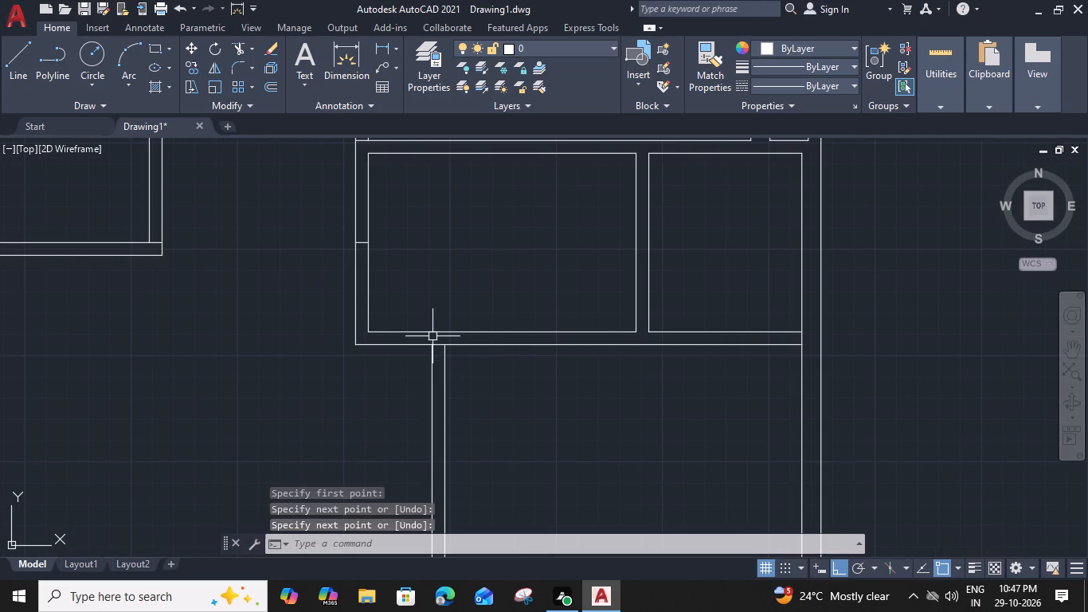
{"action": "middle_click_drag", "start_coordinate": [410, 284], "coordinate": [503, 381]}
{"action": "middle_click_drag", "start_coordinate": [451, 273], "coordinate": [505, 371]}
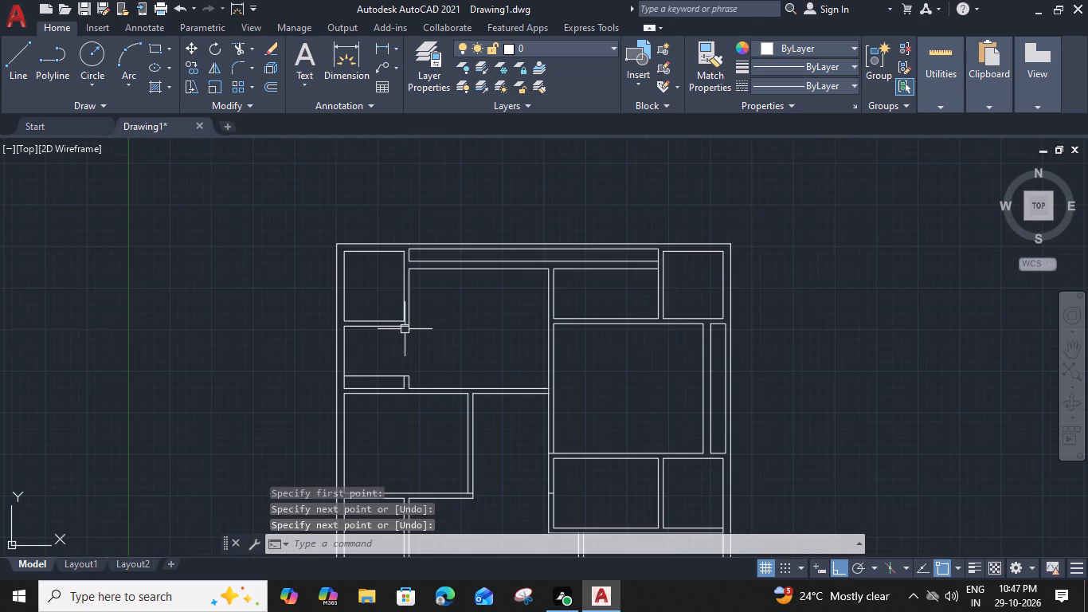
{"action": "scroll", "coordinate": [399, 304], "scroll_direction": "up", "scroll_amount": 2}
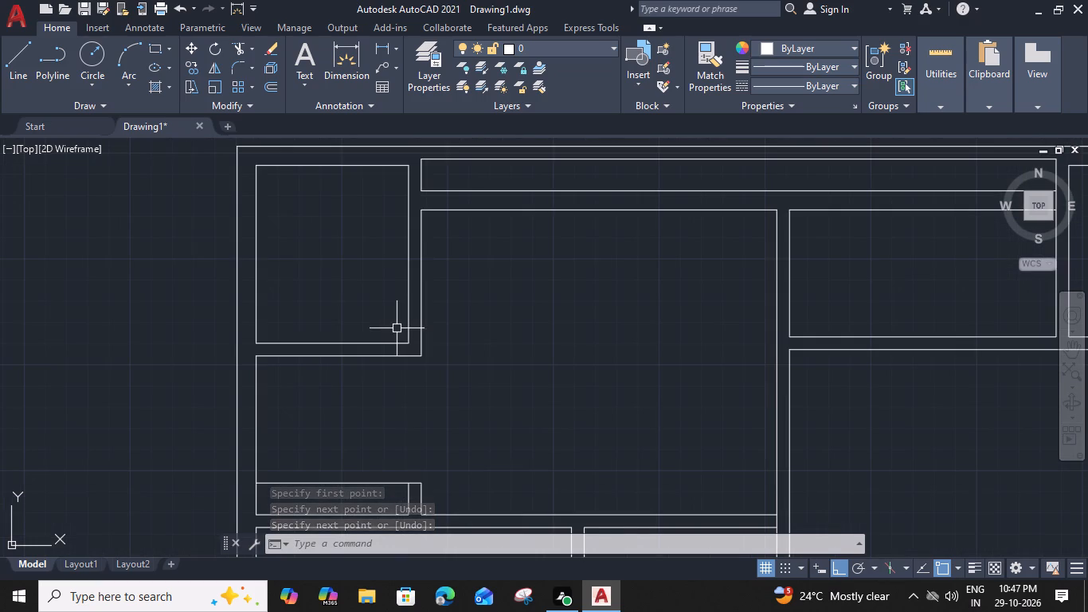
{"action": "scroll", "coordinate": [405, 341], "scroll_direction": "up", "scroll_amount": 2}
{"action": "key", "text": "space"}
{"action": "left_click", "coordinate": [412, 348]}
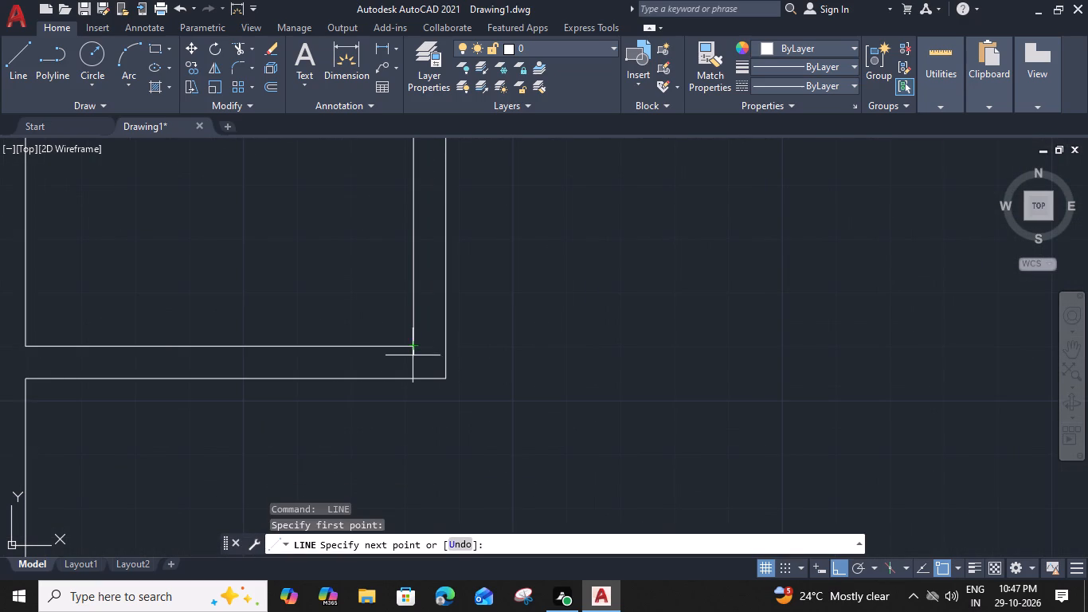
{"action": "left_click", "coordinate": [414, 377]}
{"action": "key", "text": "space"}
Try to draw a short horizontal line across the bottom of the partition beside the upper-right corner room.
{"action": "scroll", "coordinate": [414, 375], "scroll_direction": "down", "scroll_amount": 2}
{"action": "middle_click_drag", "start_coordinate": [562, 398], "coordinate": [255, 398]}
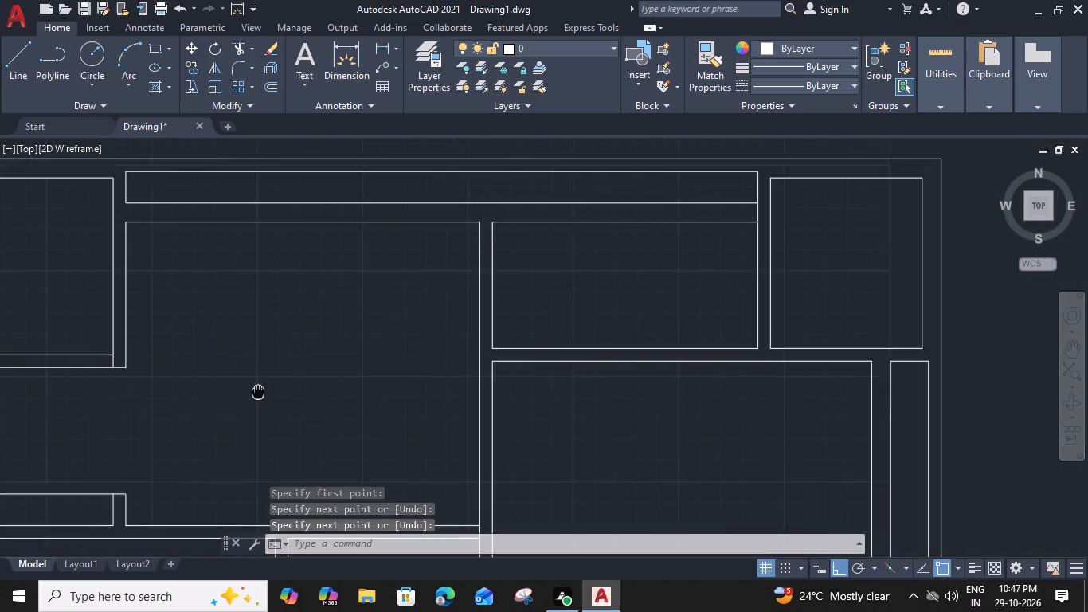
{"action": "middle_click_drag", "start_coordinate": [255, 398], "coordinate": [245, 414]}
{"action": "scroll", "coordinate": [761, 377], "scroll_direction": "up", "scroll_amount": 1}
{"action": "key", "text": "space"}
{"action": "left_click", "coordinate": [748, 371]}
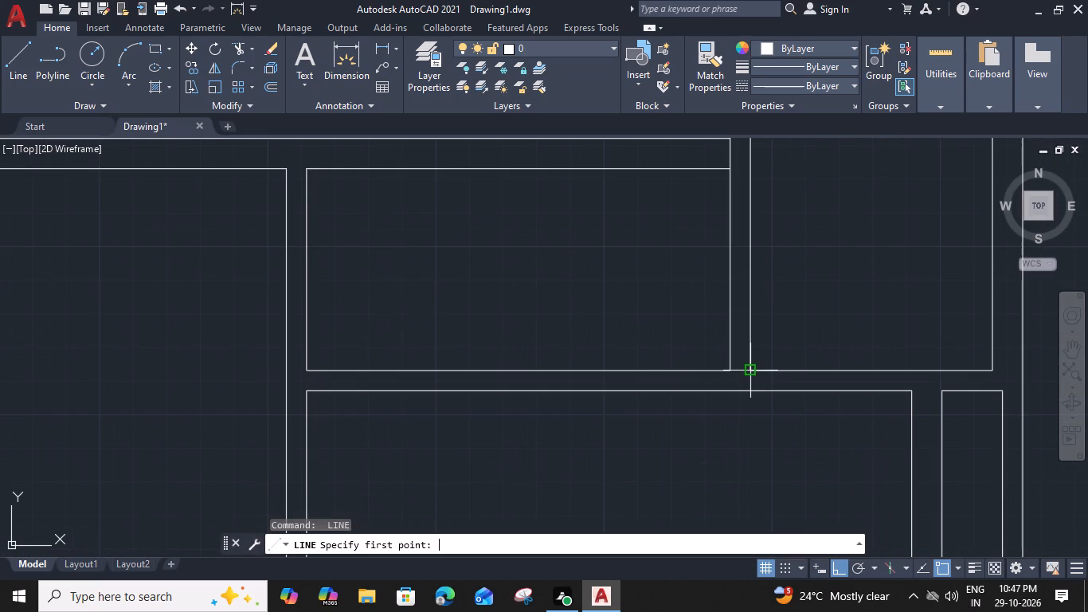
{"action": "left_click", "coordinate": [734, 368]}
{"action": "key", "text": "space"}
Draw a short vertical line across the horizontal partition at the midpoint of the lower edge of the room beside the upper-right corner room.
{"action": "key", "text": "space"}
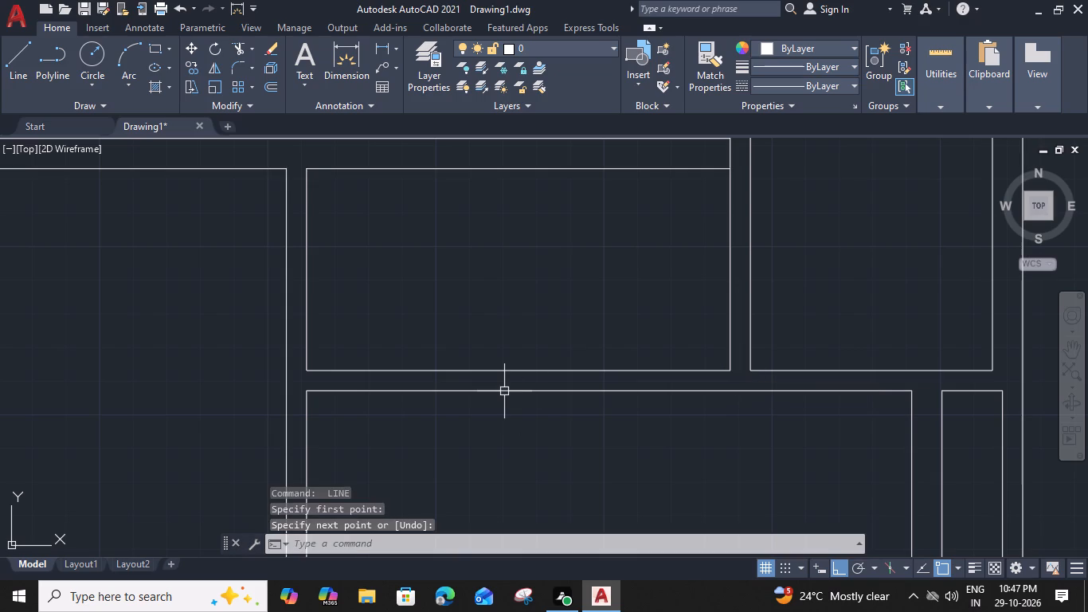
{"action": "left_click", "coordinate": [515, 372]}
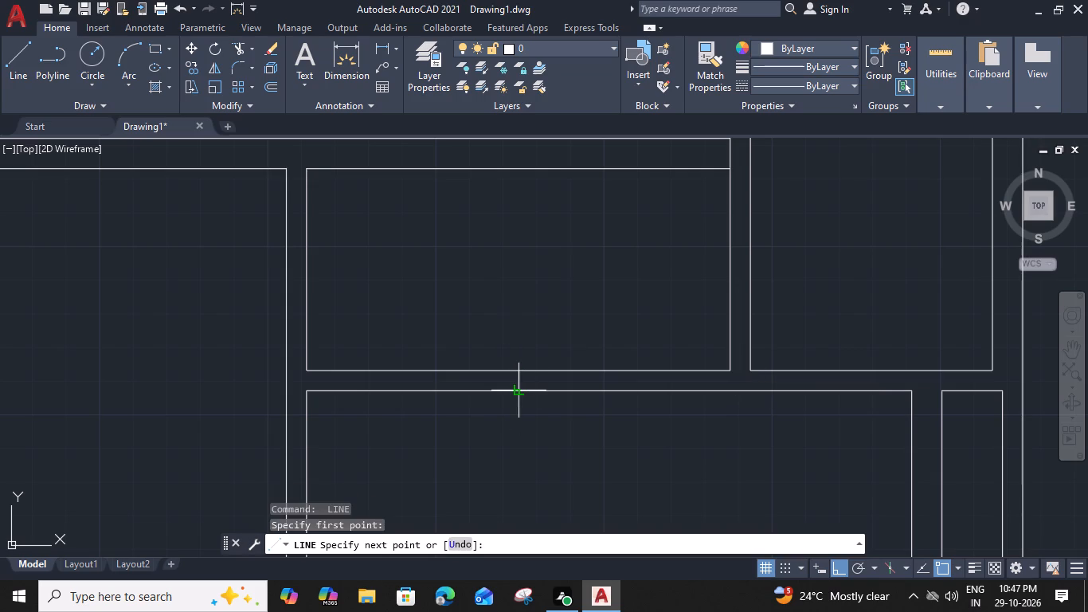
{"action": "left_click", "coordinate": [516, 394]}
{"action": "key", "text": "space"}
Draw a short horizontal line closing the bottom of the partition, between the lower corners of the upper-right corner room and its neighbour.
{"action": "key", "text": "space"}
{"action": "left_click", "coordinate": [730, 374]}
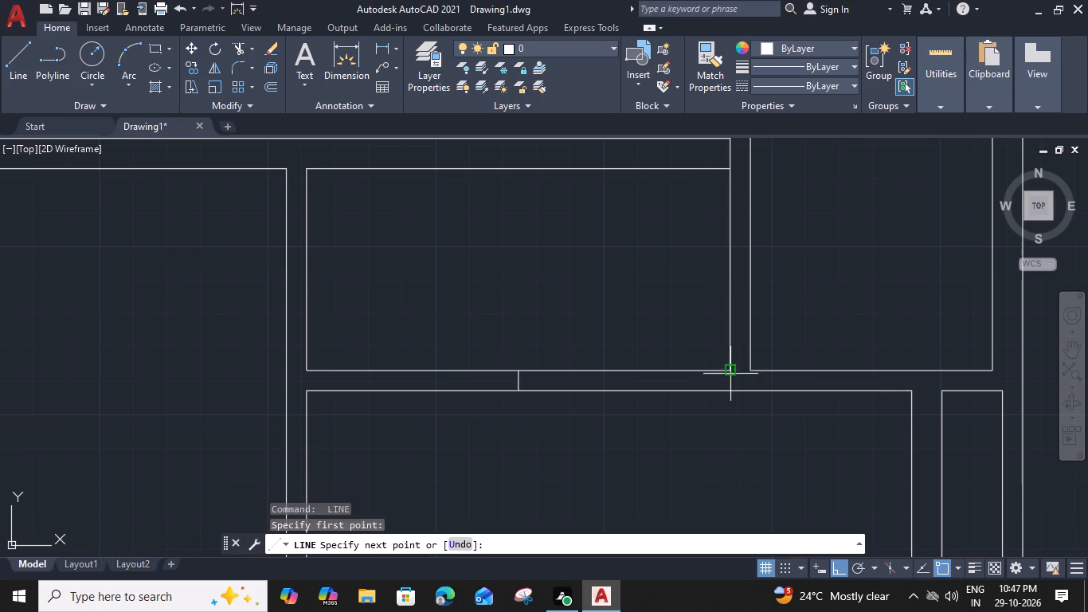
{"action": "left_click", "coordinate": [749, 372]}
{"action": "key", "text": "space"}
Offset the short vertical line at the upper-left room's lower-right corner 3" to the left.
{"action": "scroll", "coordinate": [749, 371], "scroll_direction": "down", "scroll_amount": 2}
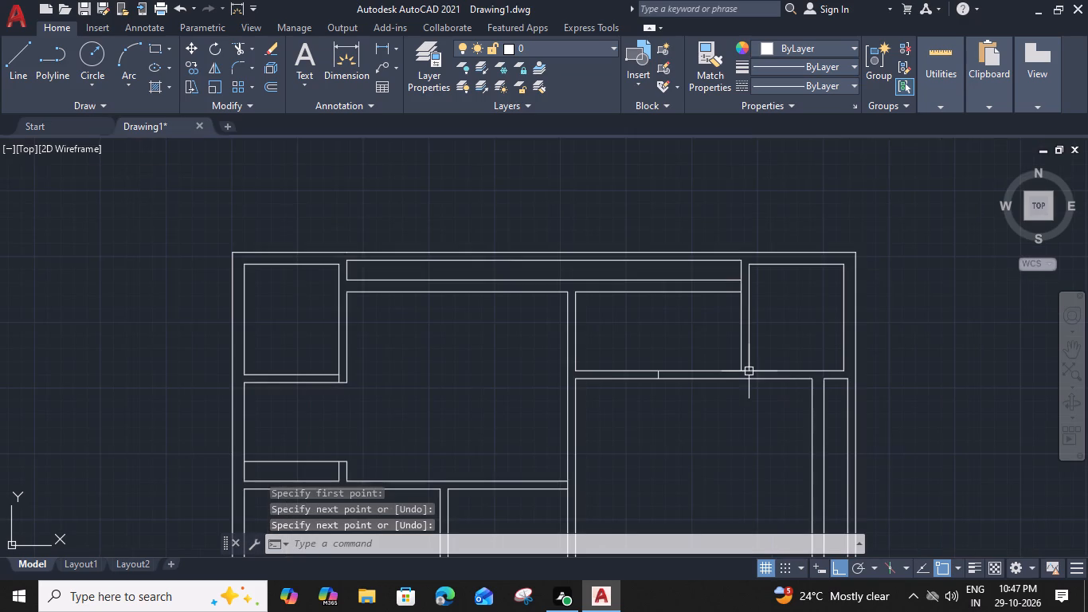
{"action": "middle_click_drag", "start_coordinate": [621, 416], "coordinate": [730, 402]}
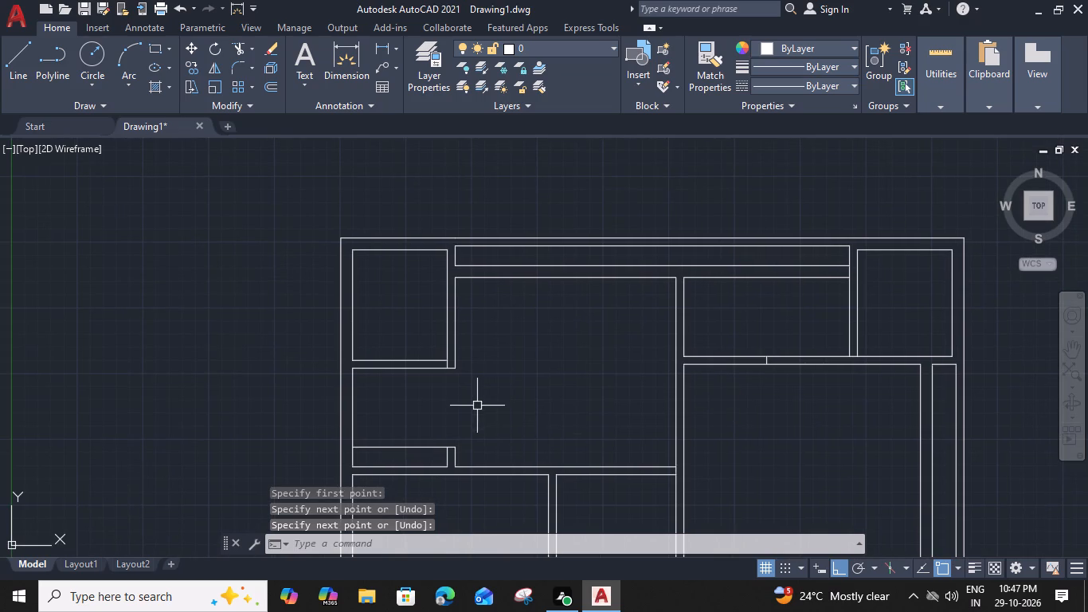
{"action": "scroll", "coordinate": [452, 373], "scroll_direction": "up", "scroll_amount": 2}
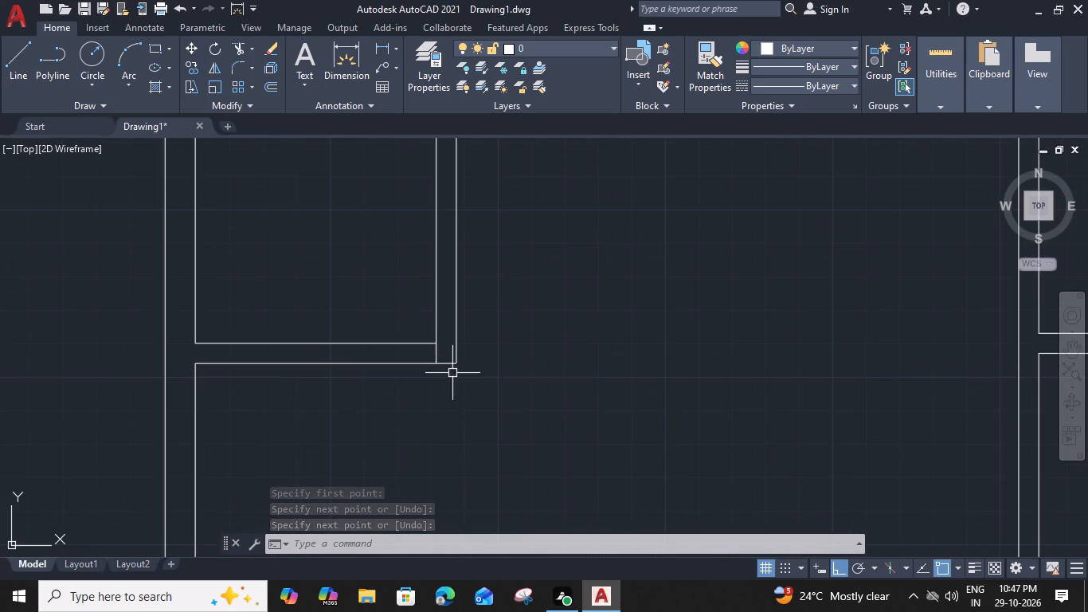
{"action": "left_click", "coordinate": [437, 351]}
{"action": "type", "text": "o"}
{"action": "key", "text": "space"}
{"action": "key", "text": "3"}
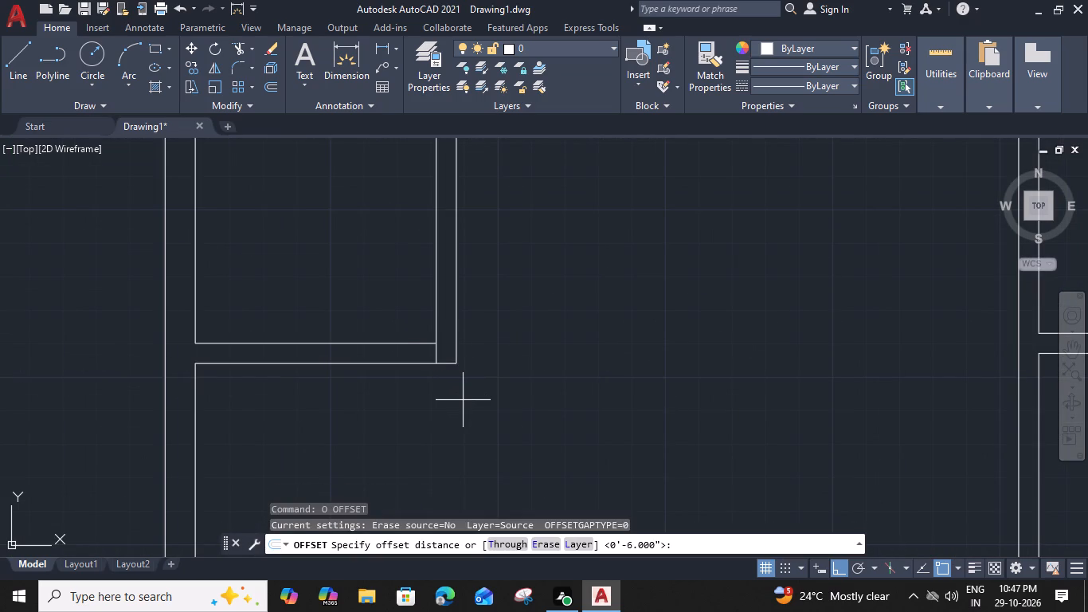
{"action": "key", "text": "shift+quotedbl"}
{"action": "key", "text": "Return"}
{"action": "left_click", "coordinate": [217, 410]}
{"action": "scroll", "coordinate": [217, 410], "scroll_direction": "down", "scroll_amount": 2}
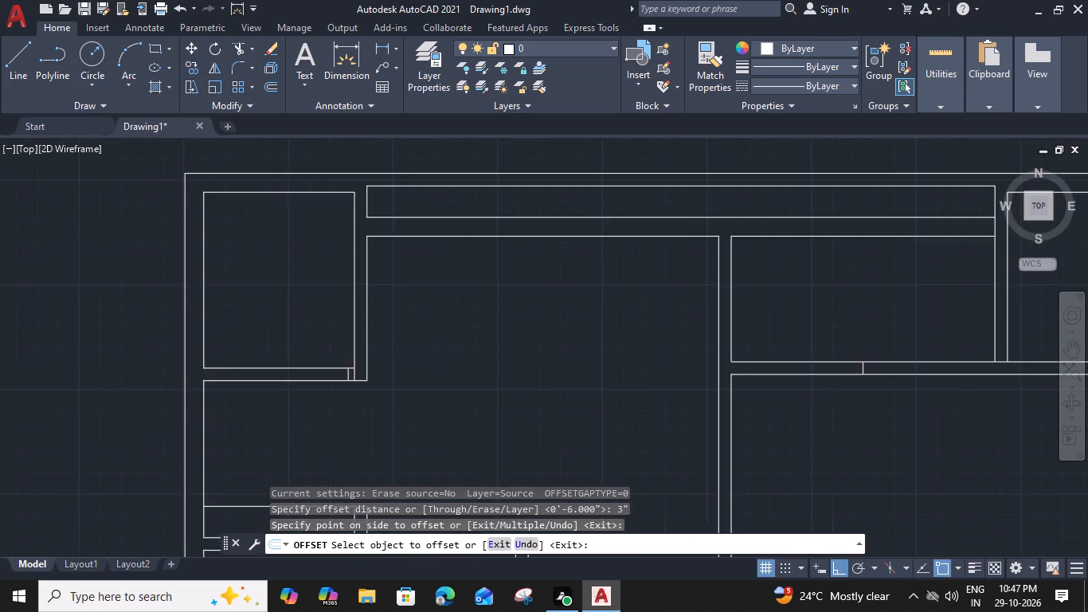
Offset the short horizontal line closing the partition between the upper-right corner room and its neighbour 3" upward.
{"action": "scroll", "coordinate": [679, 387], "scroll_direction": "up", "scroll_amount": 3}
{"action": "left_click_drag", "start_coordinate": [786, 359], "coordinate": [786, 349]}
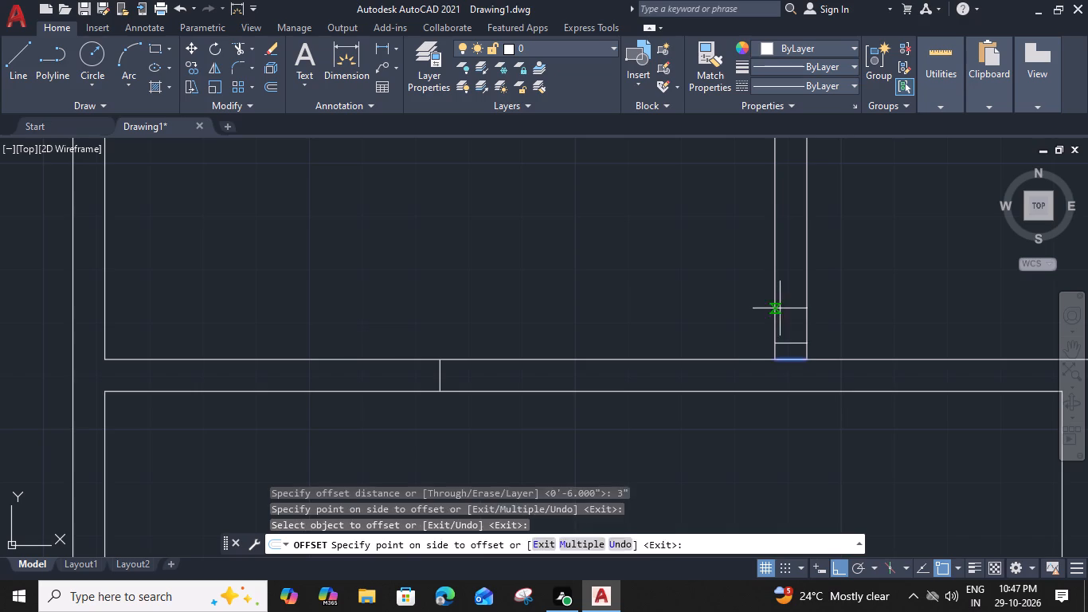
{"action": "left_click", "coordinate": [778, 282]}
Offset the short vertical line where the left-side horizontal partition meets the central vertical partition 3" to the left.
{"action": "scroll", "coordinate": [777, 286], "scroll_direction": "down", "scroll_amount": 3}
{"action": "middle_click_drag", "start_coordinate": [682, 427], "coordinate": [657, 314]}
{"action": "scroll", "coordinate": [546, 304], "scroll_direction": "up", "scroll_amount": 3}
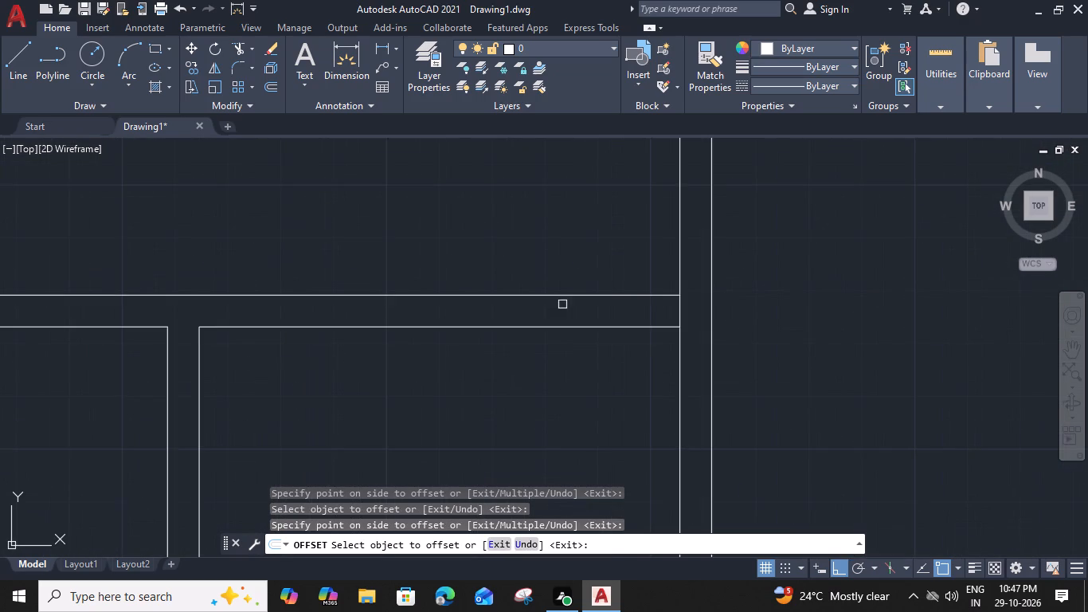
{"action": "left_click", "coordinate": [679, 312]}
{"action": "left_click", "coordinate": [586, 320]}
Offset the short horizontal line across the central vertical partition, at the large right room's lower-left corner, 3" upward.
{"action": "scroll", "coordinate": [586, 323], "scroll_direction": "down", "scroll_amount": 3}
{"action": "scroll", "coordinate": [625, 451], "scroll_direction": "up", "scroll_amount": 1}
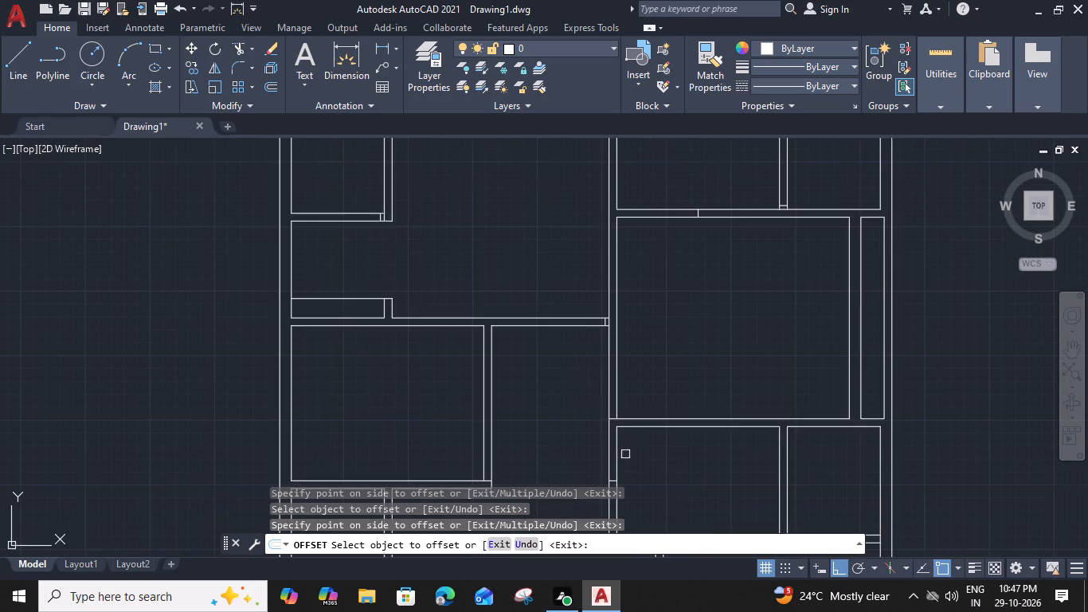
{"action": "scroll", "coordinate": [625, 453], "scroll_direction": "up", "scroll_amount": 2}
{"action": "left_click_drag", "start_coordinate": [585, 334], "coordinate": [581, 326]}
{"action": "left_click", "coordinate": [573, 260]}
Offset the short horizontal line in the middle-left room's right partition, at its lower-right corner, 3" upward.
{"action": "scroll", "coordinate": [573, 260], "scroll_direction": "down", "scroll_amount": 3}
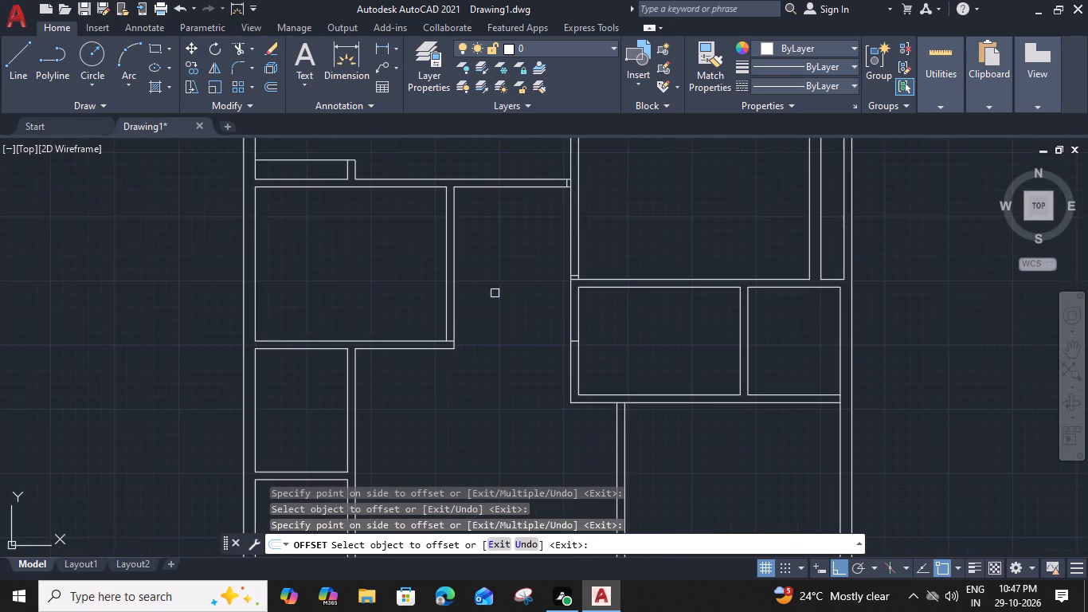
{"action": "scroll", "coordinate": [421, 344], "scroll_direction": "up", "scroll_amount": 3}
{"action": "left_click_drag", "start_coordinate": [526, 316], "coordinate": [526, 307]}
{"action": "left_click", "coordinate": [523, 256]}
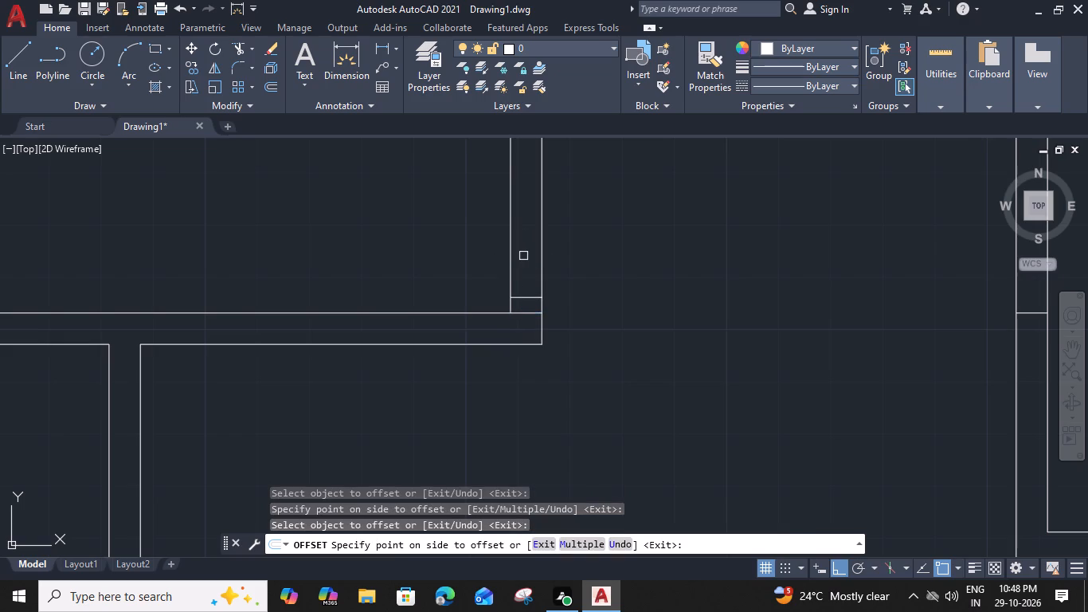
Offset the short horizontal line at the top of the vertical partition below the two small right-hand rooms 3" downward.
{"action": "scroll", "coordinate": [523, 256], "scroll_direction": "down", "scroll_amount": 2}
{"action": "middle_click_drag", "start_coordinate": [743, 439], "coordinate": [618, 353]}
{"action": "scroll", "coordinate": [691, 290], "scroll_direction": "up", "scroll_amount": 1}
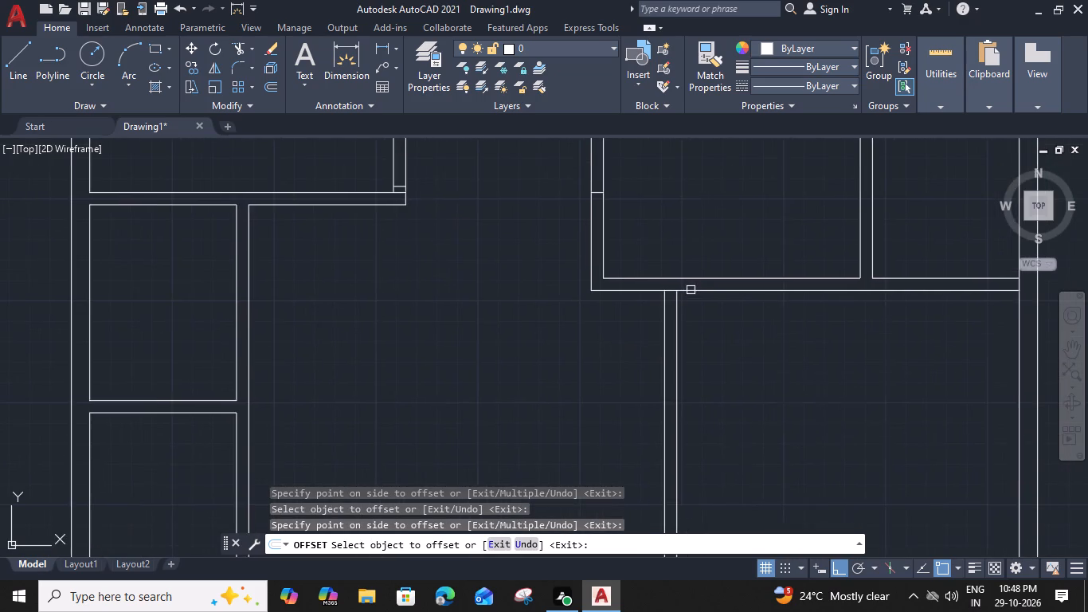
{"action": "scroll", "coordinate": [689, 290], "scroll_direction": "up", "scroll_amount": 1}
{"action": "left_click", "coordinate": [643, 291]}
{"action": "left_click", "coordinate": [647, 343]}
Offset the short vertical line at the right end of the partition below the two small right-hand rooms 3" to the left.
{"action": "scroll", "coordinate": [647, 340], "scroll_direction": "down", "scroll_amount": 2}
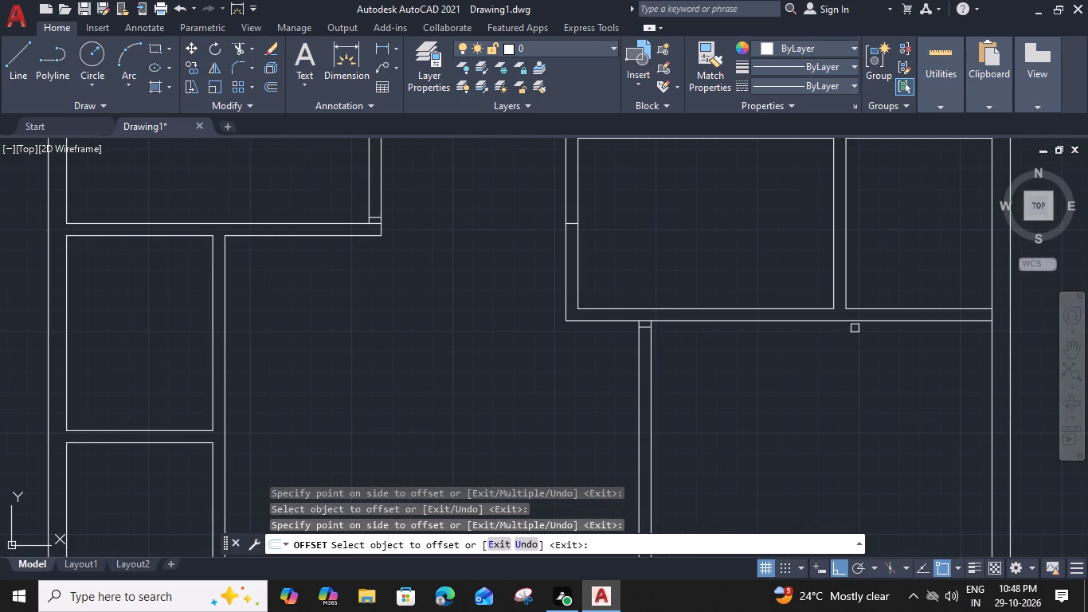
{"action": "scroll", "coordinate": [988, 313], "scroll_direction": "up", "scroll_amount": 2}
{"action": "left_click", "coordinate": [996, 316]}
{"action": "left_click", "coordinate": [883, 327]}
{"action": "scroll", "coordinate": [881, 327], "scroll_direction": "down", "scroll_amount": 3}
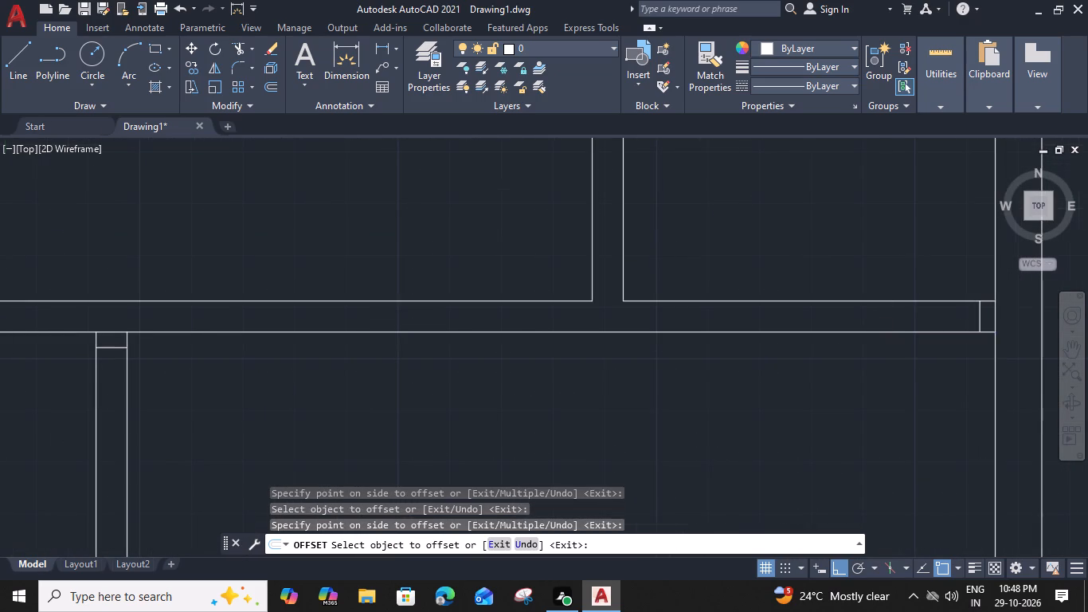
Draw a short vertical line across the partition from the lower-right corner of the lower of the two stacked left-side rooms.
{"action": "middle_click_drag", "start_coordinate": [805, 394], "coordinate": [826, 261]}
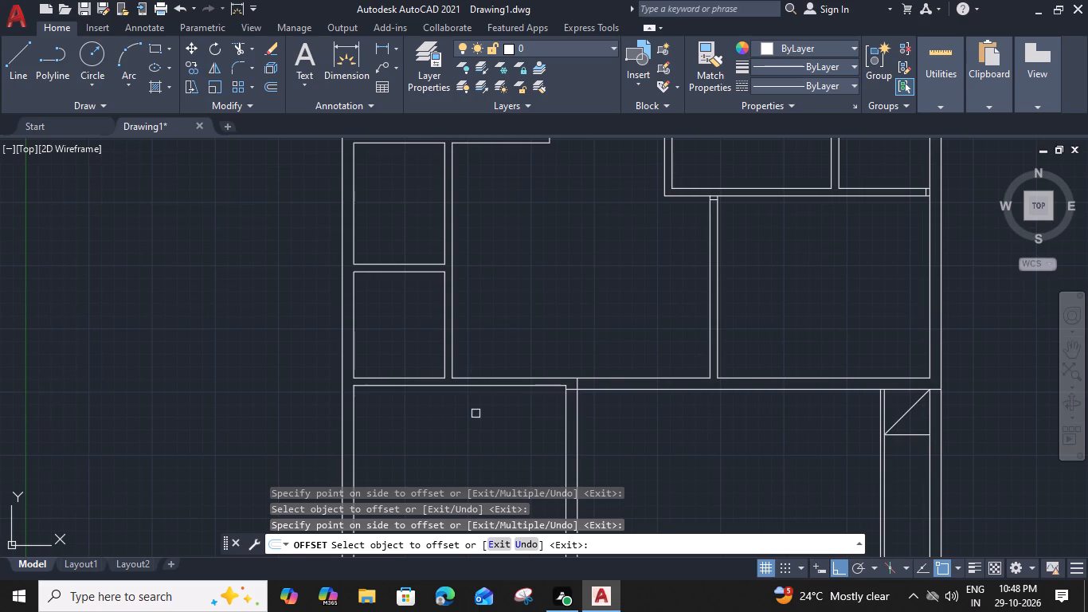
{"action": "key", "text": "Escape"}
{"action": "type", "text": "l"}
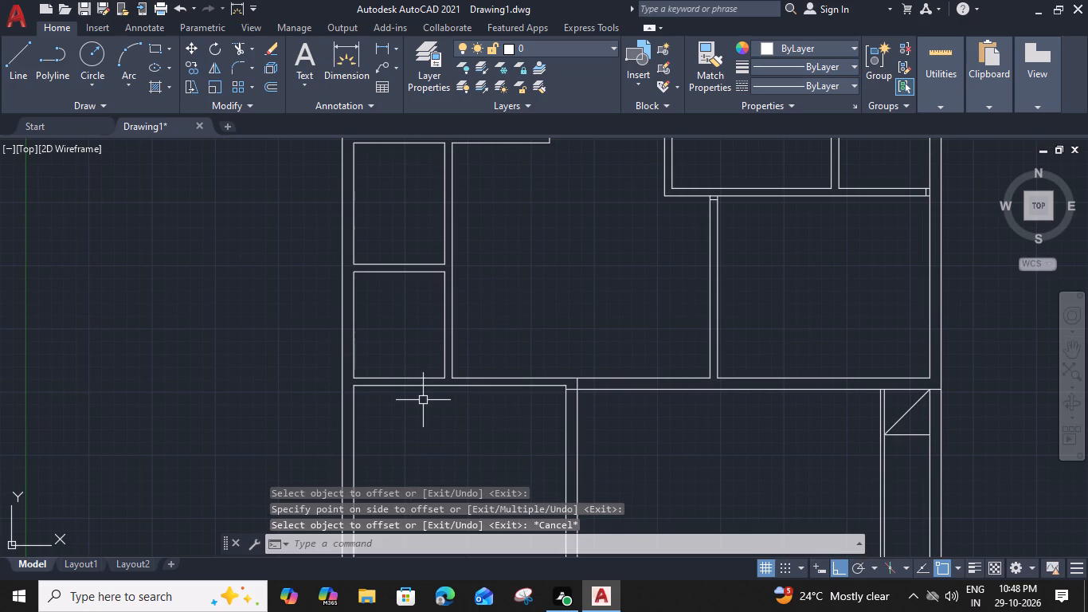
{"action": "key", "text": "space"}
{"action": "scroll", "coordinate": [438, 377], "scroll_direction": "up", "scroll_amount": 1}
{"action": "left_click", "coordinate": [448, 379]}
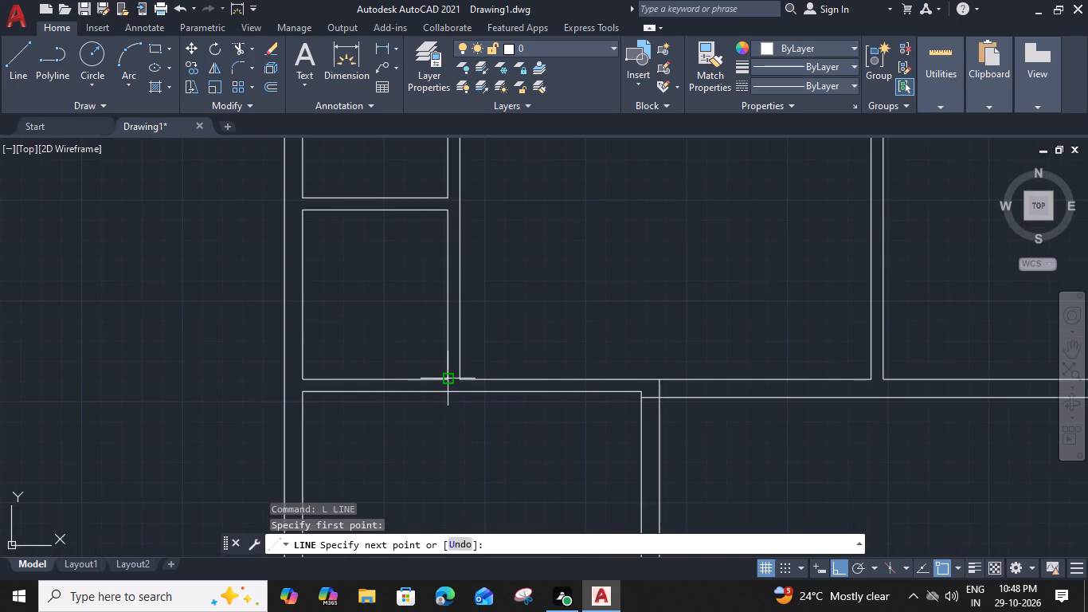
{"action": "left_click", "coordinate": [448, 391]}
{"action": "key", "text": "space"}
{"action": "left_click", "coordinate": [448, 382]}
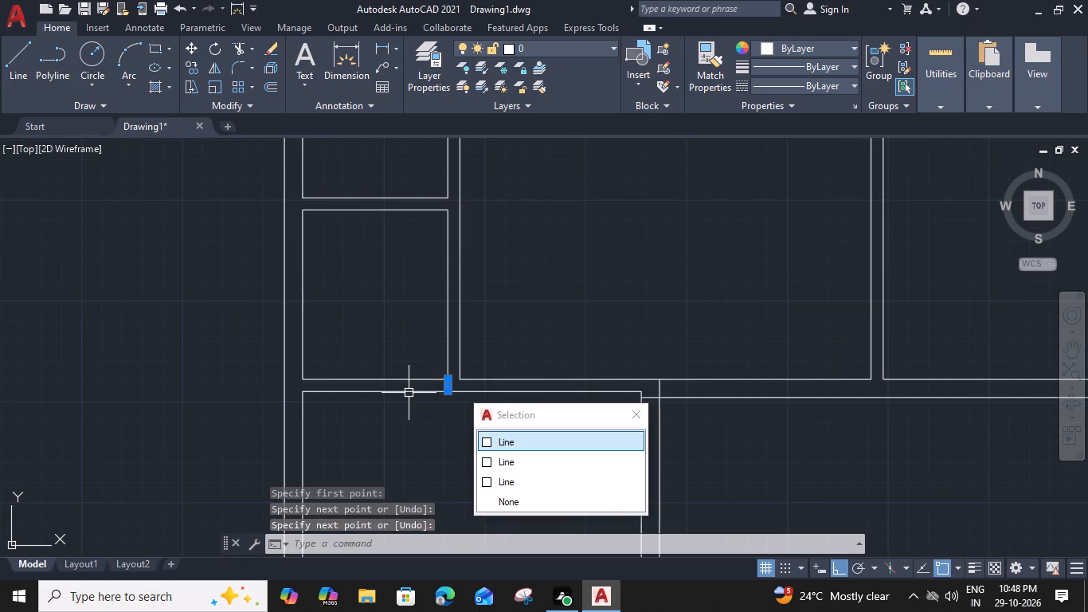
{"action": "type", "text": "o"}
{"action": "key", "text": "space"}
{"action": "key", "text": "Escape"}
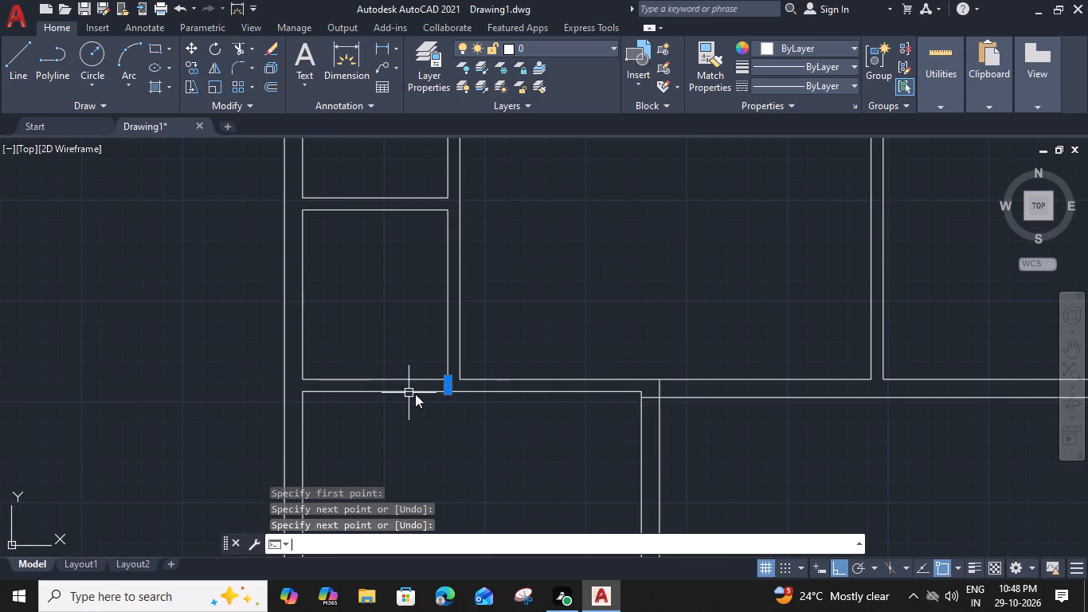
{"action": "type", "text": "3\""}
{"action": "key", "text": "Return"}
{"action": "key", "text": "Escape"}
Offset the short vertical line at the lower stacked left room's lower-right corner 3" to the left.
{"action": "scroll", "coordinate": [444, 383], "scroll_direction": "up", "scroll_amount": 3}
{"action": "left_click", "coordinate": [453, 391]}
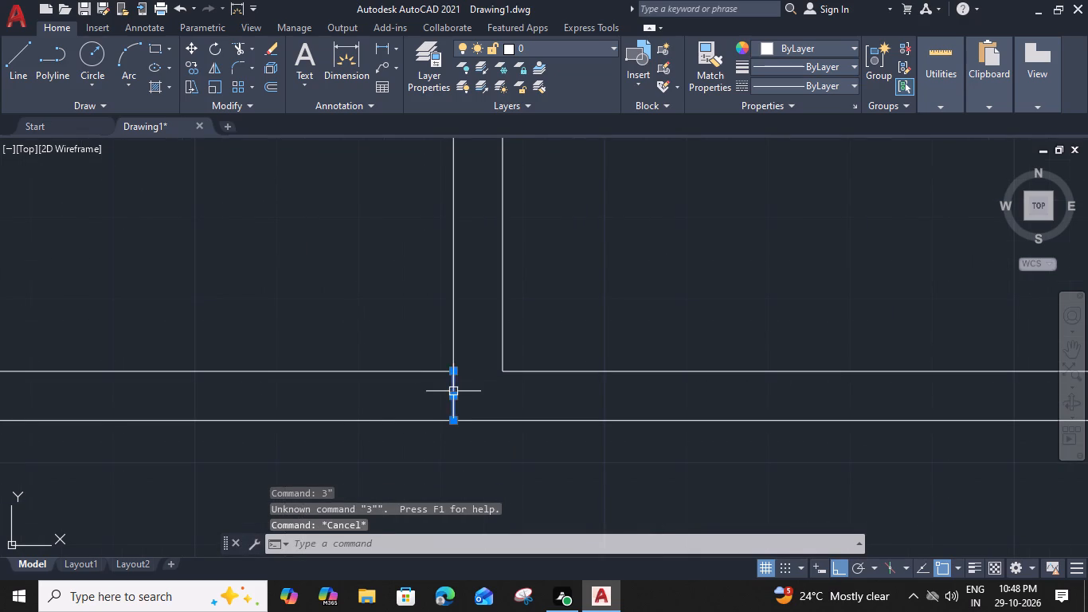
{"action": "type", "text": "o 3\""}
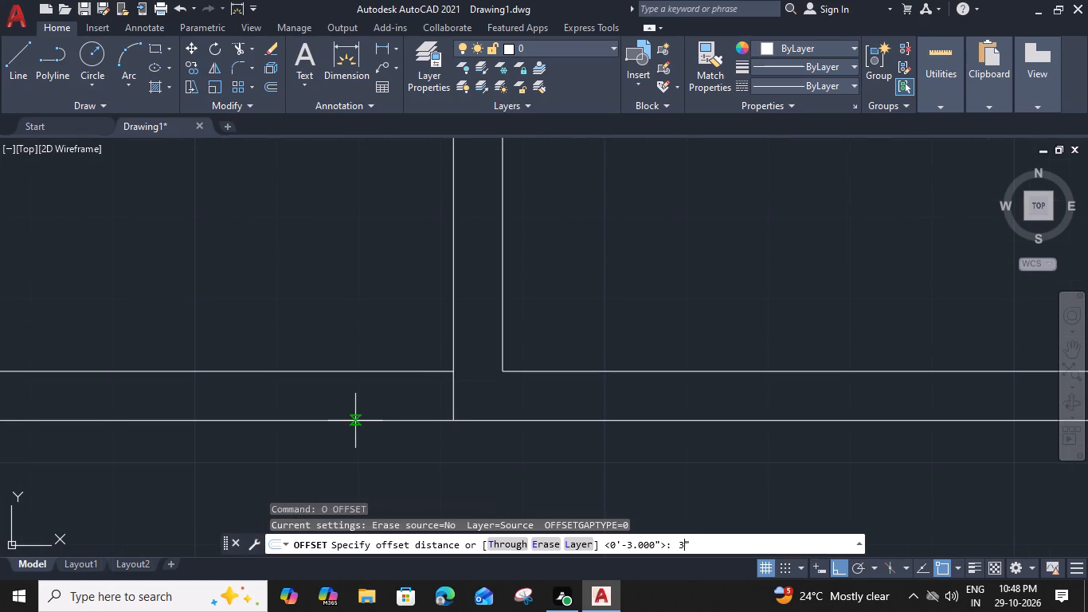
{"action": "key", "text": "Return"}
{"action": "left_click", "coordinate": [331, 424]}
{"action": "key", "text": "Escape"}
Offset the short vertical line across the 9" horizontal wall, near the bottom-left room's upper-right corner, 3" to the right.
{"action": "scroll", "coordinate": [330, 423], "scroll_direction": "down", "scroll_amount": 2}
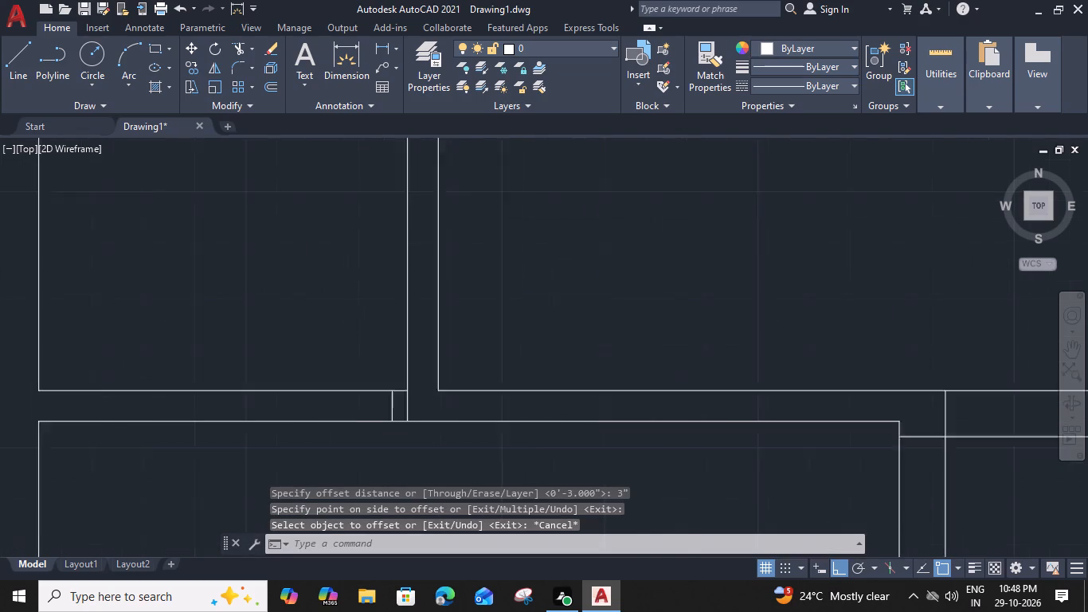
{"action": "scroll", "coordinate": [554, 399], "scroll_direction": "down", "scroll_amount": 1}
{"action": "middle_click_drag", "start_coordinate": [579, 401], "coordinate": [477, 320]}
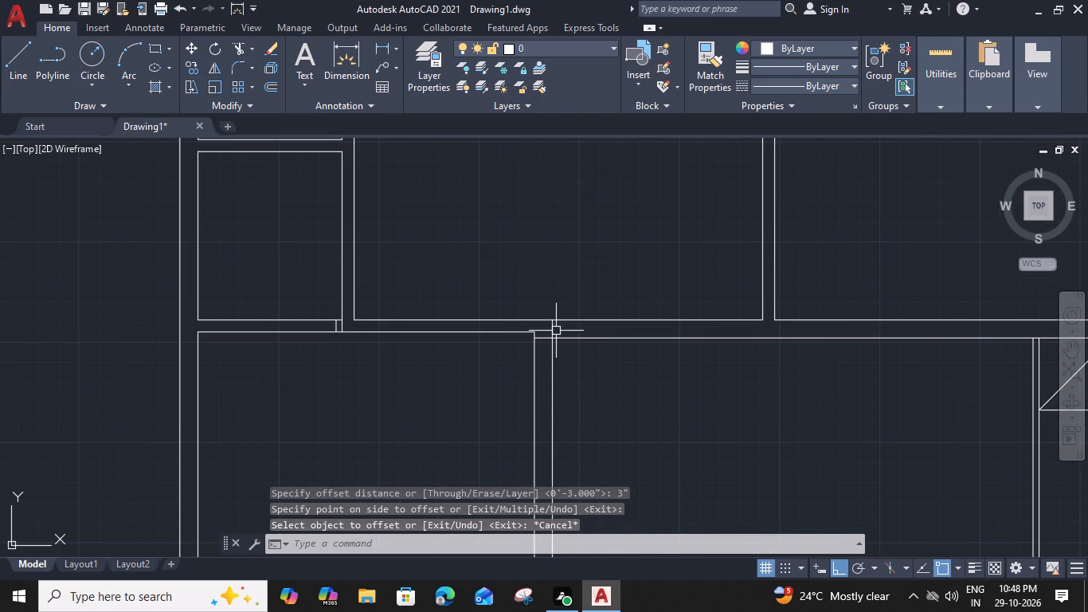
{"action": "left_click", "coordinate": [556, 330]}
{"action": "key", "text": "o"}
{"action": "key", "text": "space"}
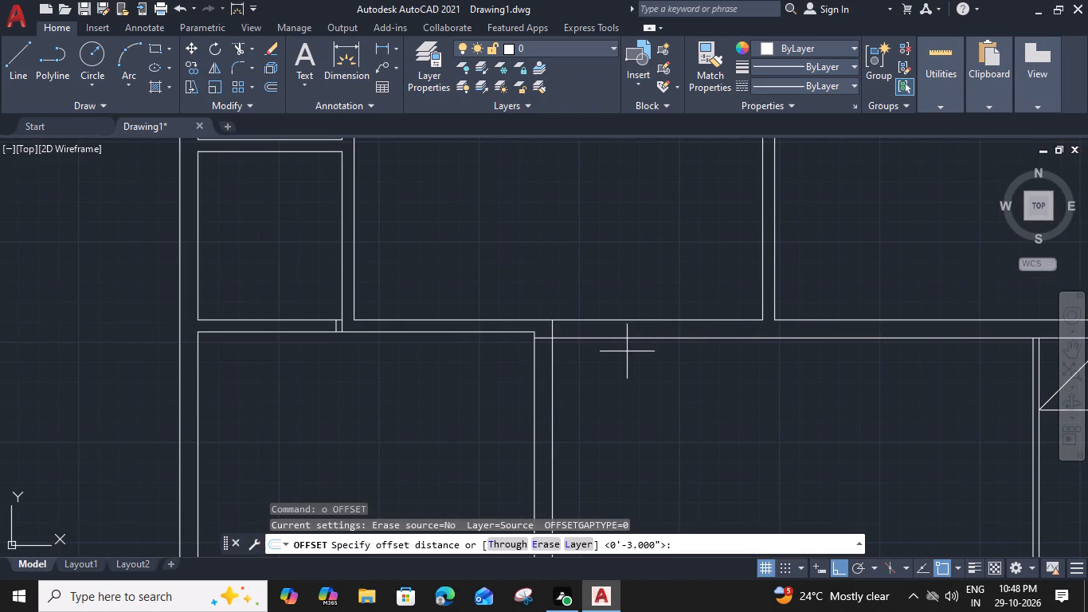
{"action": "key", "text": "3"}
{"action": "key", "text": "shift+quotedbl"}
{"action": "key", "text": "Return"}
{"action": "left_click_drag", "start_coordinate": [659, 362], "coordinate": [659, 363]}
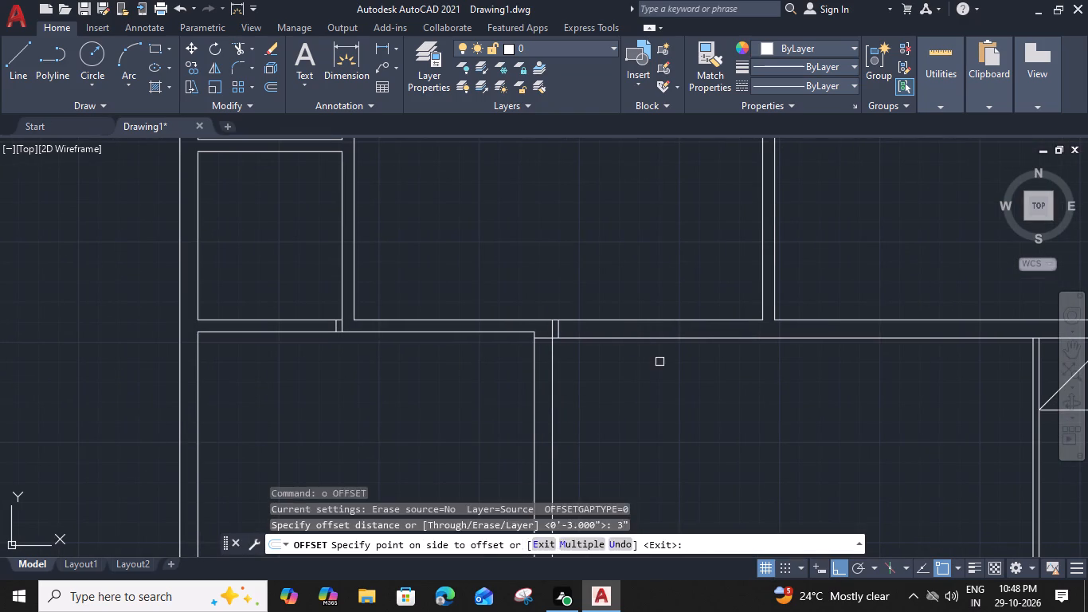
{"action": "left_click_drag", "start_coordinate": [659, 363], "coordinate": [649, 363]}
Offset the short horizontal line at the top of the bottom-left room's right wall 3" downward, and offset the resulting line another 3" downward.
{"action": "scroll", "coordinate": [541, 337], "scroll_direction": "up", "scroll_amount": 1}
{"action": "left_click", "coordinate": [543, 343]}
{"action": "left_click", "coordinate": [544, 339]}
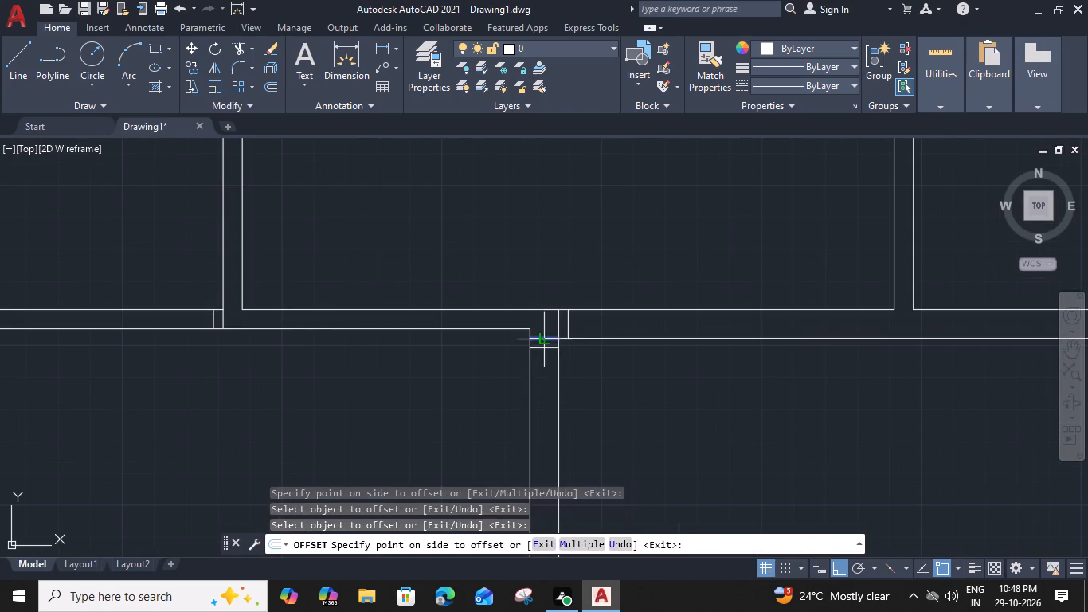
{"action": "left_click", "coordinate": [546, 389]}
{"action": "left_click", "coordinate": [550, 352]}
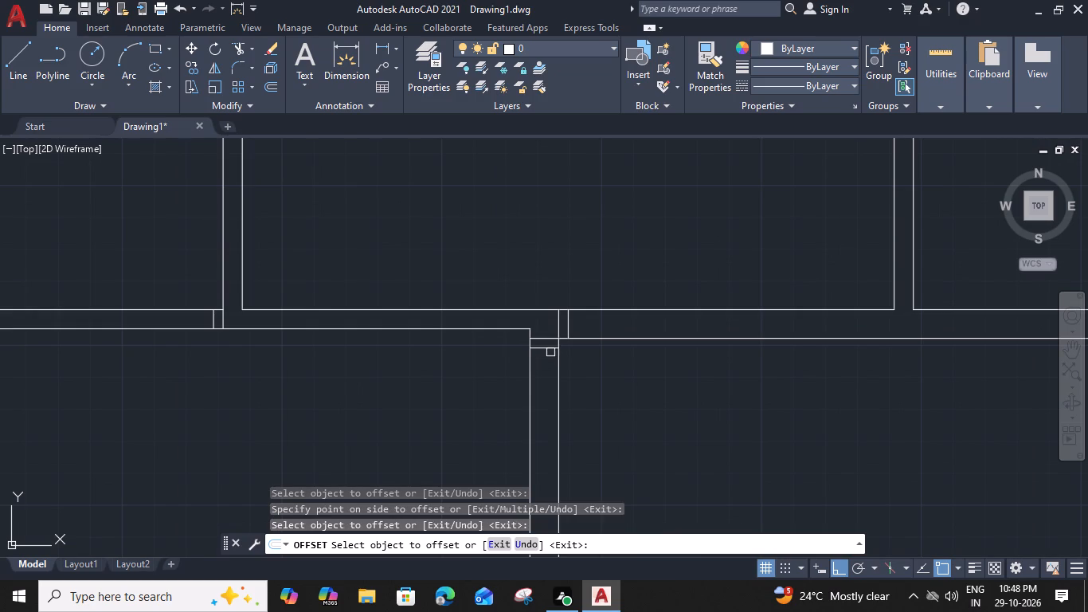
{"action": "left_click", "coordinate": [546, 349]}
{"action": "left_click", "coordinate": [546, 389]}
{"action": "key", "text": "Escape"}
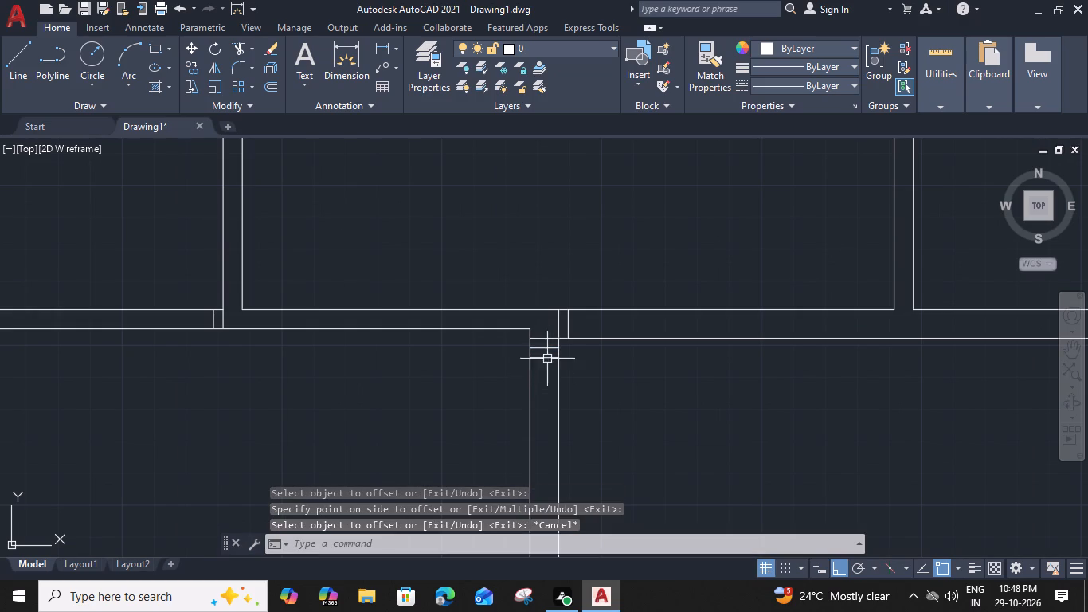
Offset the lowest short line at the top of the bottom-left room's right wall 3' downward.
{"action": "left_click", "coordinate": [550, 357]}
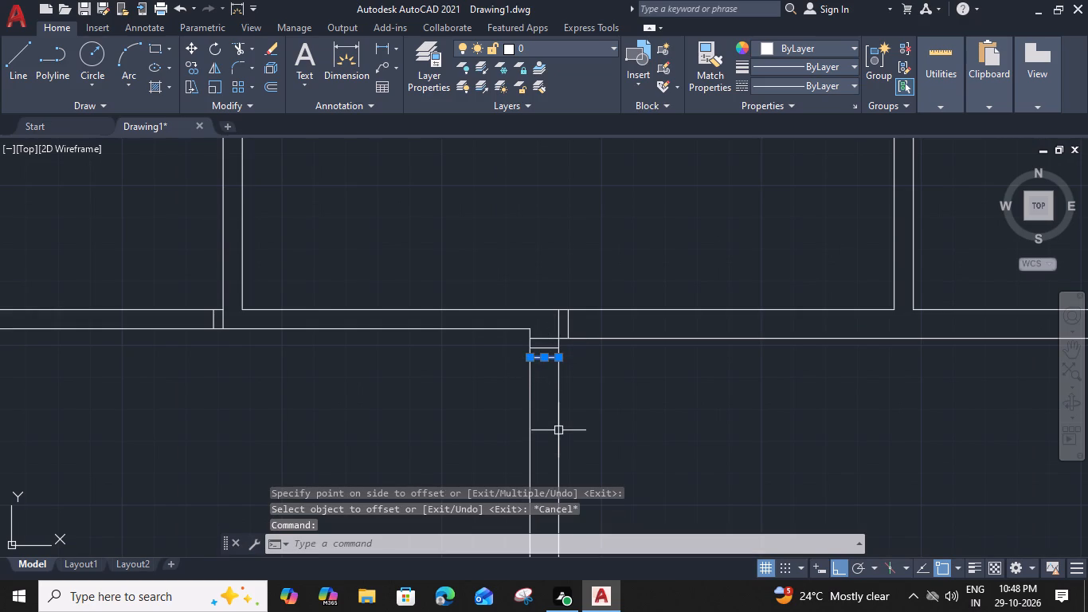
{"action": "key", "text": "o"}
{"action": "key", "text": "space"}
{"action": "type", "text": "3"}
{"action": "type", "text": "'"}
{"action": "key", "text": "space"}
{"action": "left_click", "coordinate": [555, 434]}
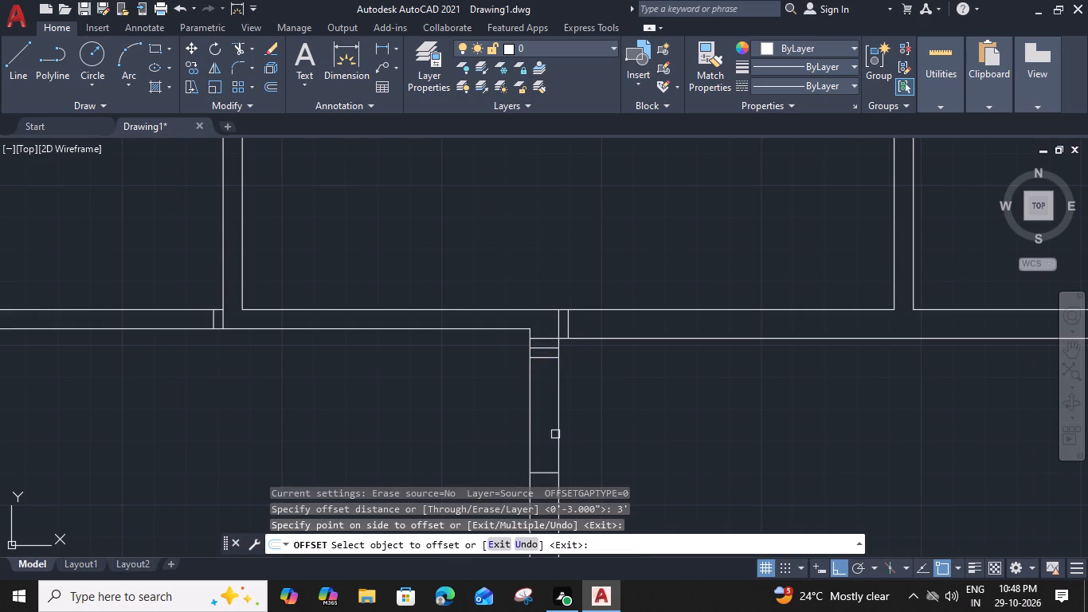
Offset the 3" jamb line in the vertical partition below the two small right-hand rooms 3' downward.
{"action": "middle_click_drag", "start_coordinate": [398, 394], "coordinate": [675, 391]}
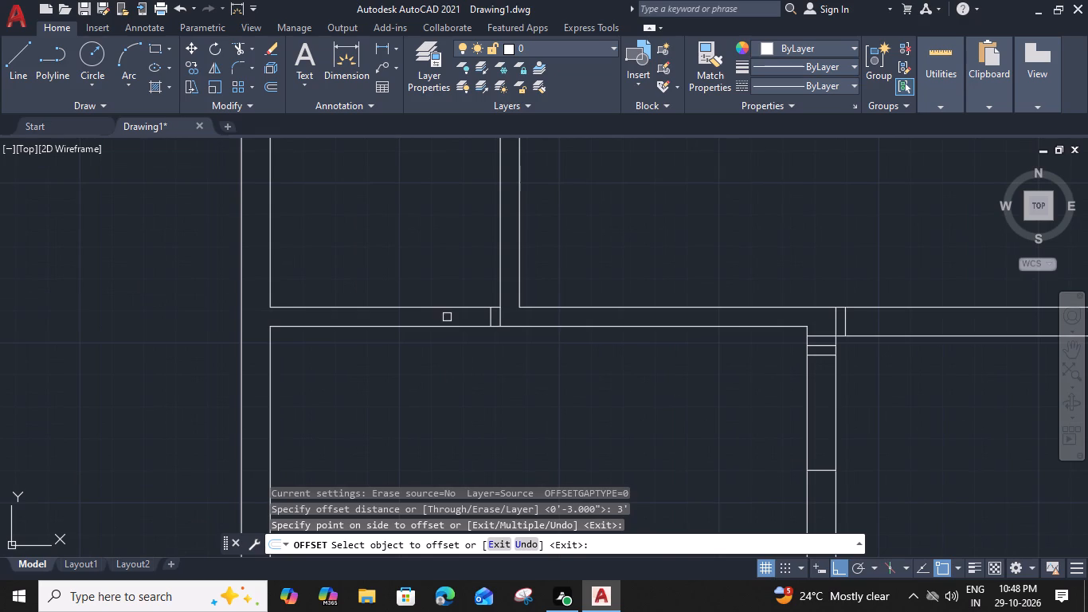
{"action": "scroll", "coordinate": [495, 324], "scroll_direction": "down", "scroll_amount": 2}
{"action": "middle_click_drag", "start_coordinate": [717, 280], "coordinate": [598, 377]}
{"action": "scroll", "coordinate": [673, 206], "scroll_direction": "up", "scroll_amount": 2}
{"action": "left_click", "coordinate": [606, 279]}
{"action": "left_click", "coordinate": [601, 336]}
Offset the 3" jamb line in the middle-left room's right partition 3' upward.
{"action": "scroll", "coordinate": [601, 332], "scroll_direction": "down", "scroll_amount": 2}
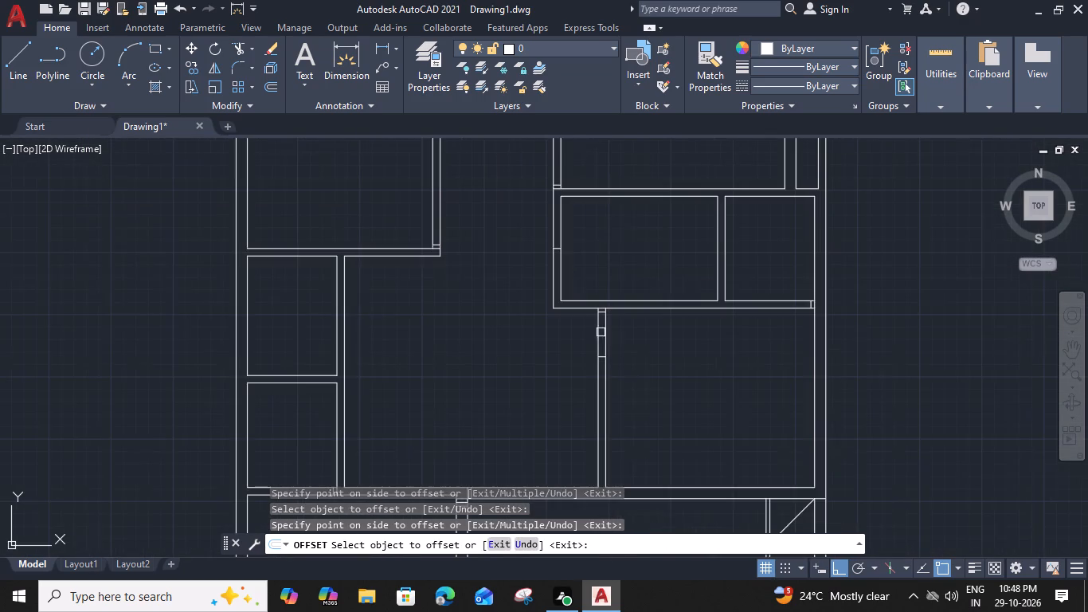
{"action": "middle_click_drag", "start_coordinate": [534, 198], "coordinate": [554, 233]}
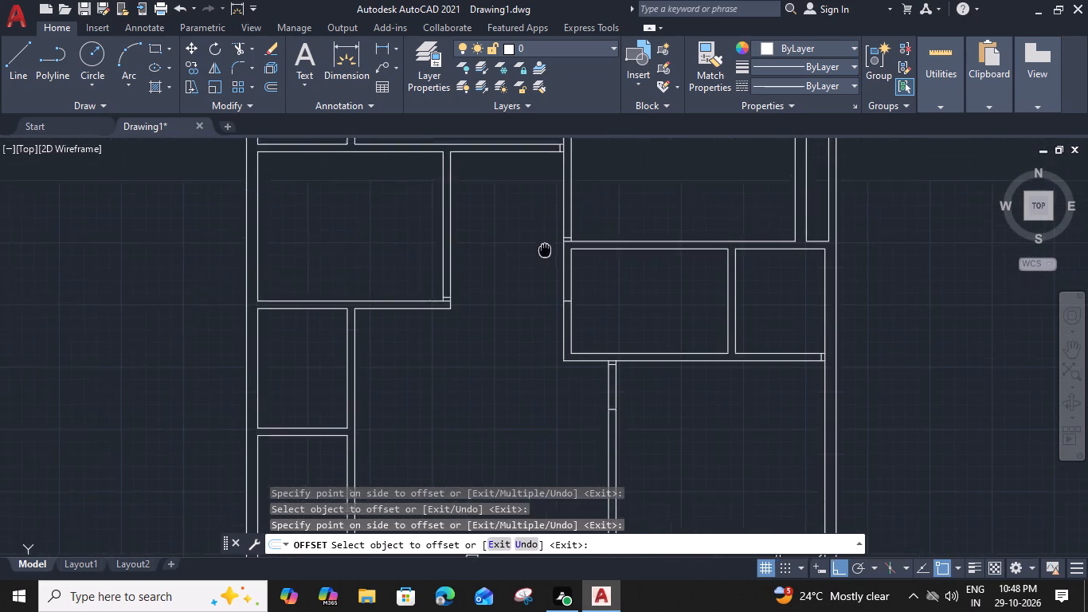
{"action": "middle_click_drag", "start_coordinate": [554, 233], "coordinate": [583, 201]}
{"action": "scroll", "coordinate": [495, 228], "scroll_direction": "up", "scroll_amount": 2}
{"action": "left_click_drag", "start_coordinate": [472, 274], "coordinate": [472, 250]}
{"action": "left_click", "coordinate": [472, 195]}
Offset the 3" jamb line in the central vertical partition beside the large right room 3' upward.
{"action": "middle_click_drag", "start_coordinate": [472, 195], "coordinate": [476, 450]}
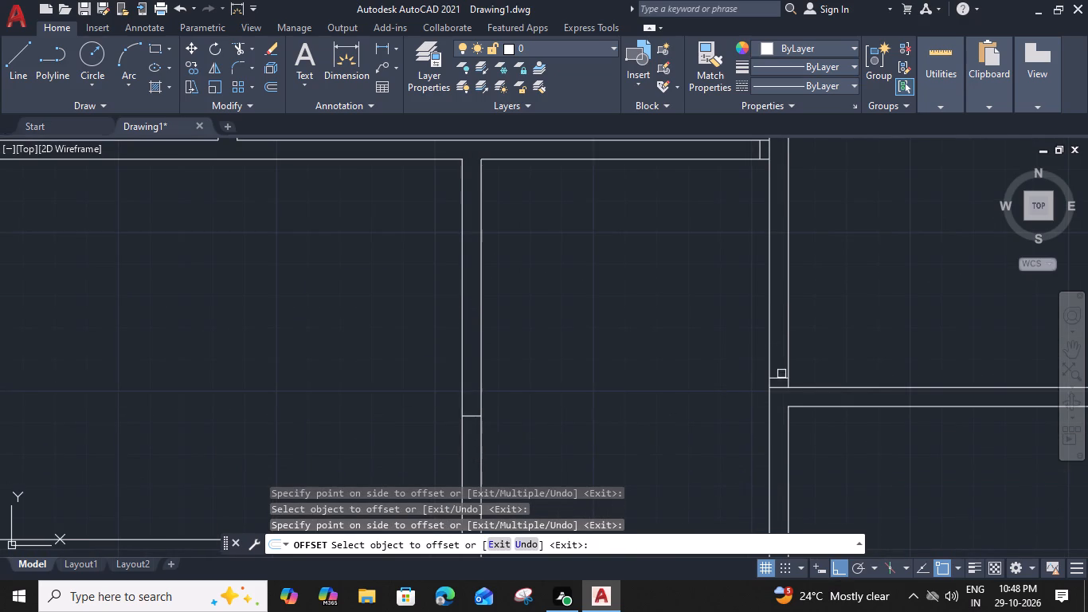
{"action": "left_click_drag", "start_coordinate": [778, 379], "coordinate": [777, 371]}
{"action": "left_click", "coordinate": [769, 303]}
Offset the 3" jamb line at the right end of the left-side horizontal partition 3' to the left.
{"action": "middle_click_drag", "start_coordinate": [654, 298], "coordinate": [649, 404]}
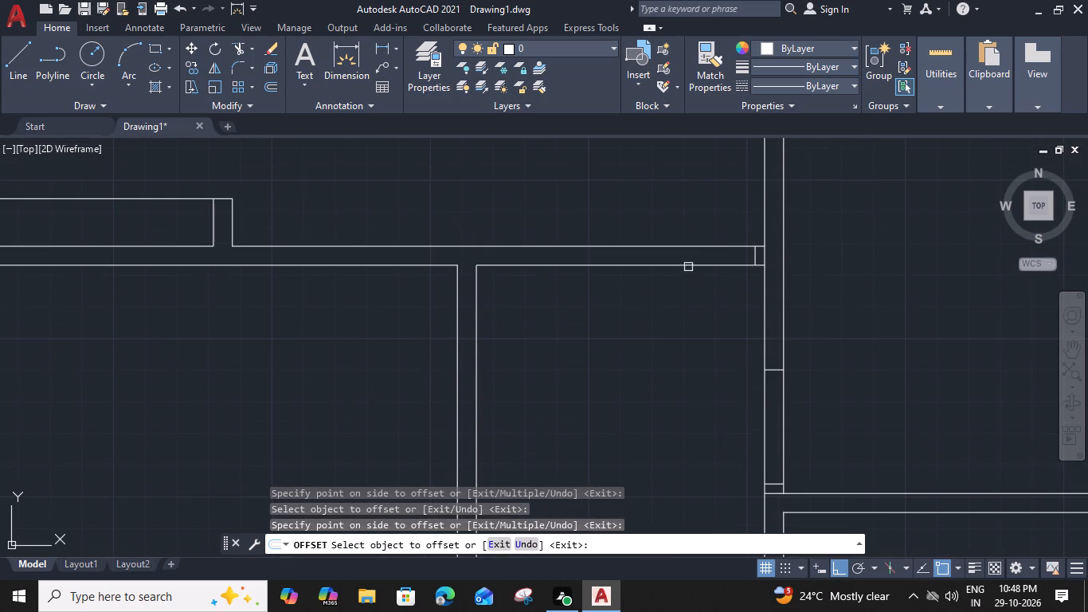
{"action": "left_click", "coordinate": [753, 256]}
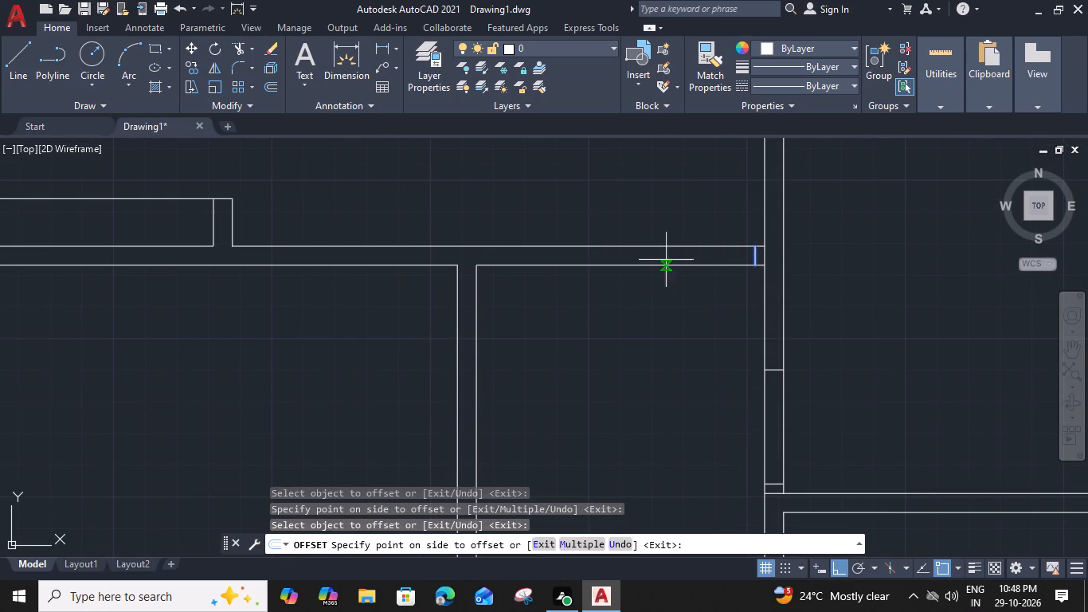
{"action": "left_click", "coordinate": [643, 261]}
Offset the short vertical line across the partition below the room beside the upper-right corner room 3' to the right.
{"action": "scroll", "coordinate": [614, 261], "scroll_direction": "down", "scroll_amount": 1}
{"action": "middle_click_drag", "start_coordinate": [609, 271], "coordinate": [742, 443]}
{"action": "scroll", "coordinate": [468, 219], "scroll_direction": "up", "scroll_amount": 2}
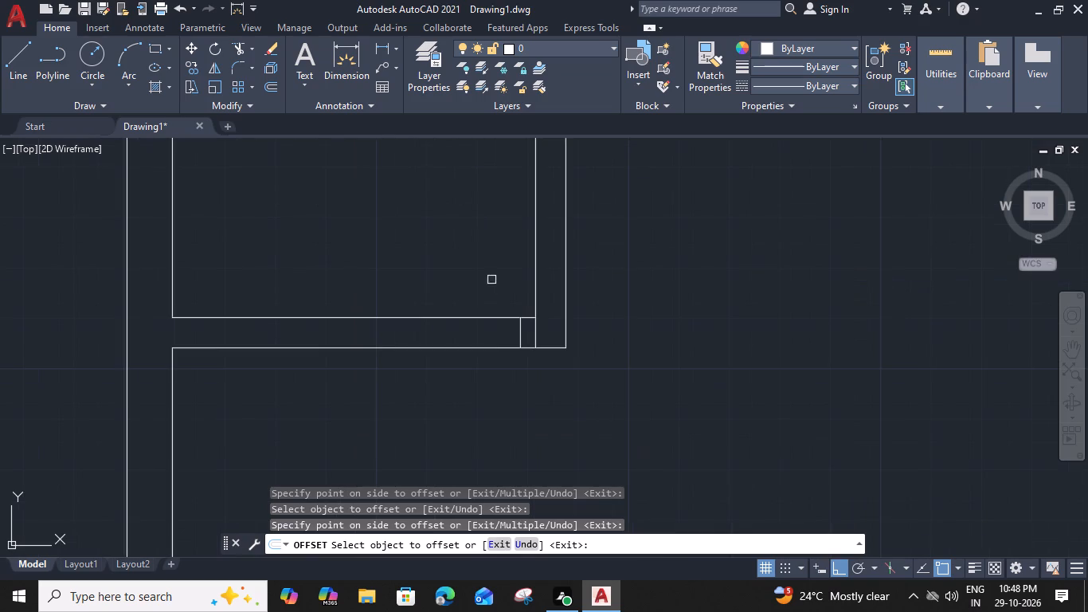
{"action": "scroll", "coordinate": [516, 339], "scroll_direction": "down", "scroll_amount": 3}
{"action": "middle_click_drag", "start_coordinate": [766, 358], "coordinate": [570, 337]}
{"action": "scroll", "coordinate": [649, 300], "scroll_direction": "up", "scroll_amount": 2}
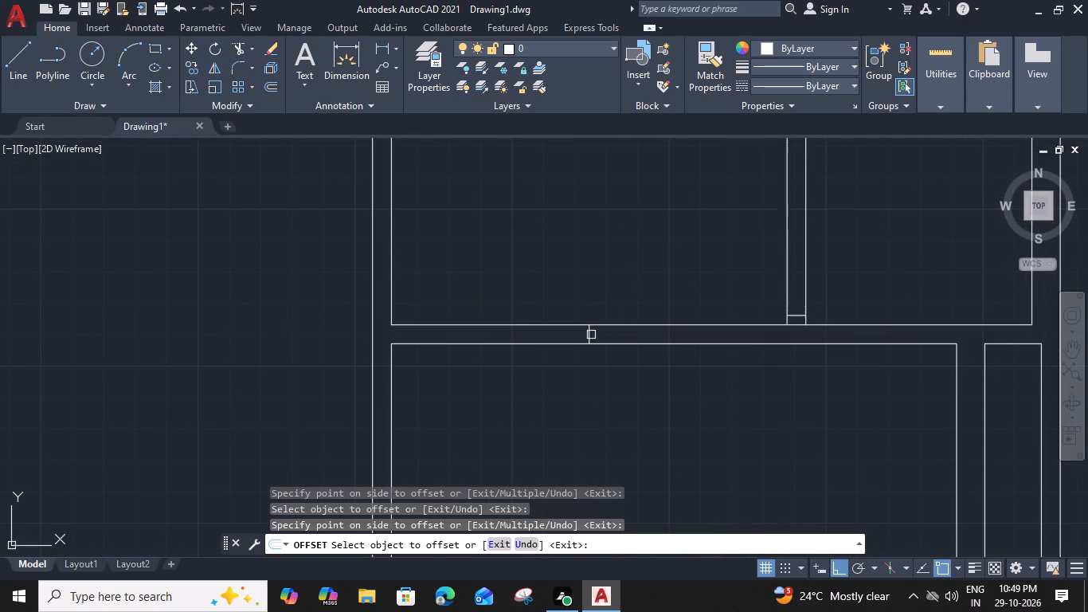
{"action": "left_click", "coordinate": [589, 333]}
{"action": "left_click", "coordinate": [669, 331]}
{"action": "scroll", "coordinate": [669, 331], "scroll_direction": "down", "scroll_amount": 3}
{"action": "key", "text": "Escape"}
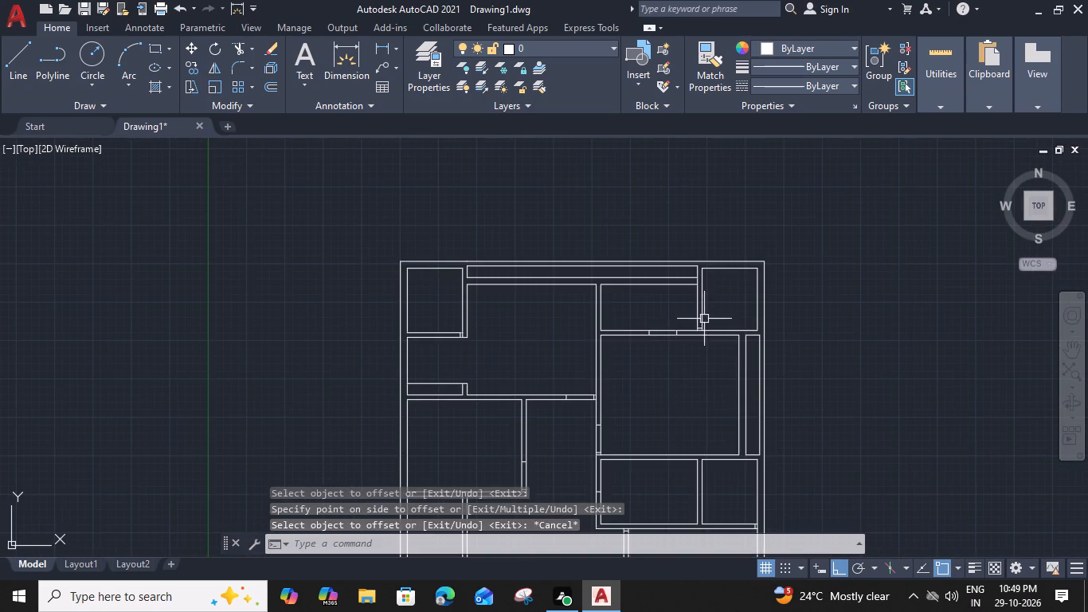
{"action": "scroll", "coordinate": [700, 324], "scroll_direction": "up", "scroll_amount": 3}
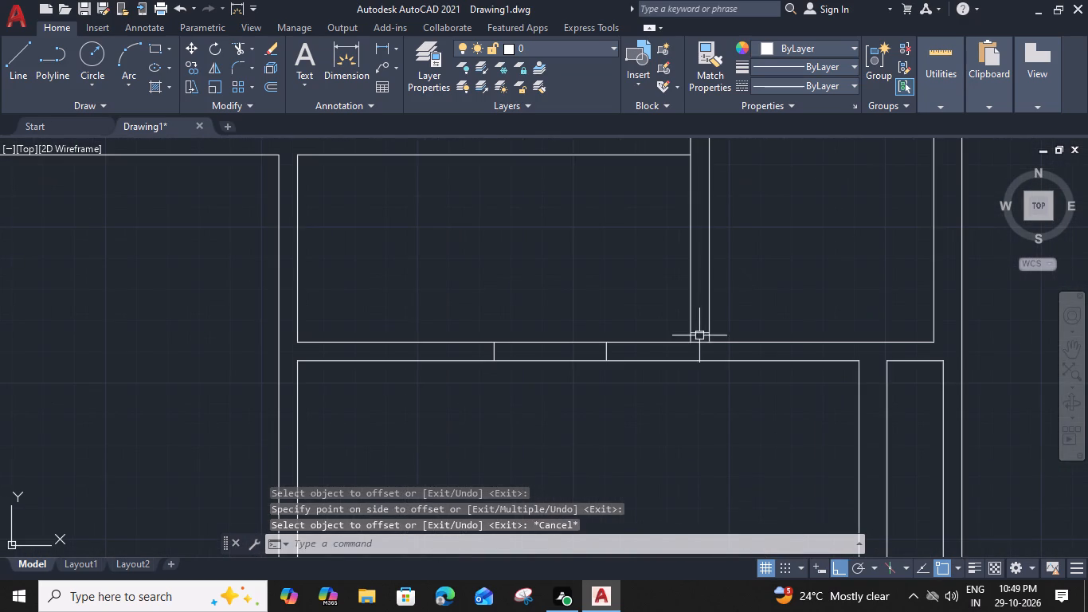
Offset the 3" jamb line in the partition between the upper-right corner room and its neighbouring room 2'6" upward.
{"action": "left_click", "coordinate": [699, 335]}
{"action": "type", "text": "o"}
{"action": "key", "text": "space"}
{"action": "key", "text": "2"}
{"action": "key", "text": "apostrophe"}
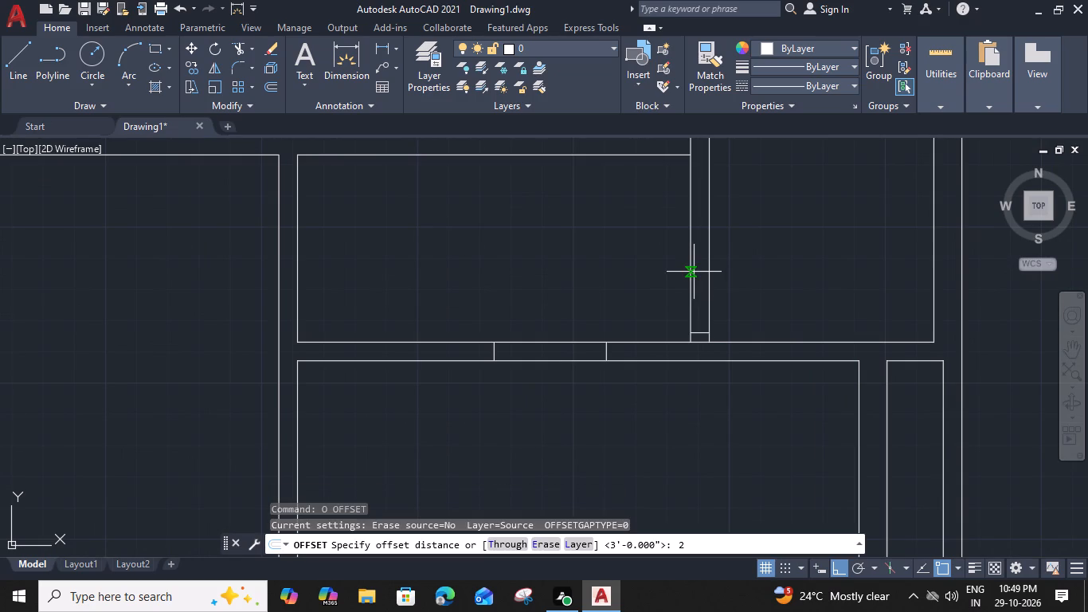
{"action": "key", "text": "6"}
{"action": "key", "text": "shift+quotedbl"}
{"action": "key", "text": "Return"}
{"action": "left_click", "coordinate": [693, 263]}
Offset the 3" jamb line in the partition below the upper-left corner room 2'6" to the left.
{"action": "scroll", "coordinate": [684, 273], "scroll_direction": "down", "scroll_amount": 2}
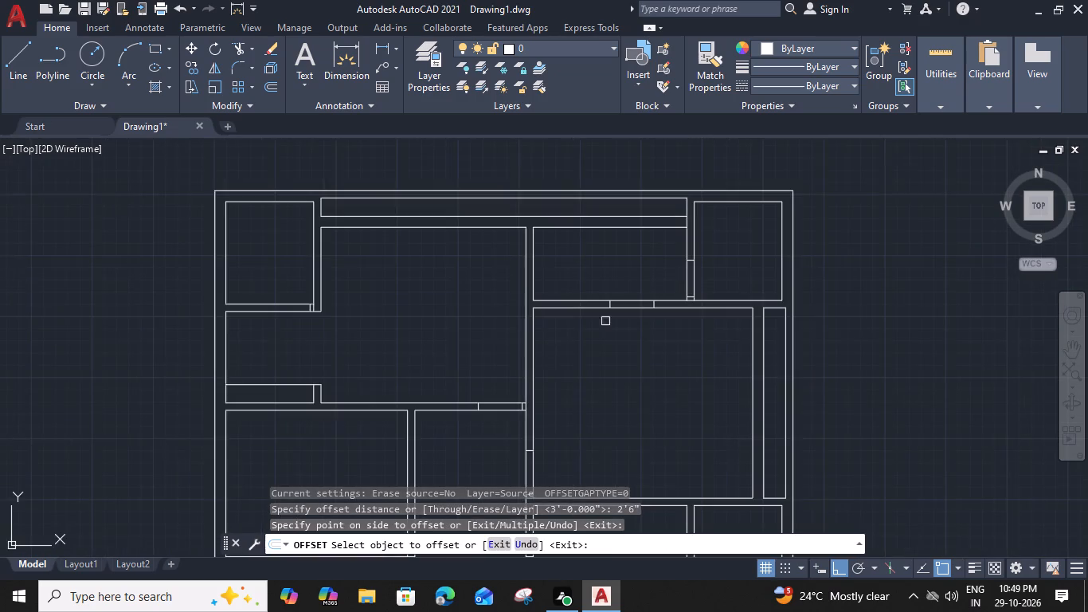
{"action": "middle_click_drag", "start_coordinate": [550, 347], "coordinate": [816, 300]}
{"action": "scroll", "coordinate": [574, 256], "scroll_direction": "up", "scroll_amount": 2}
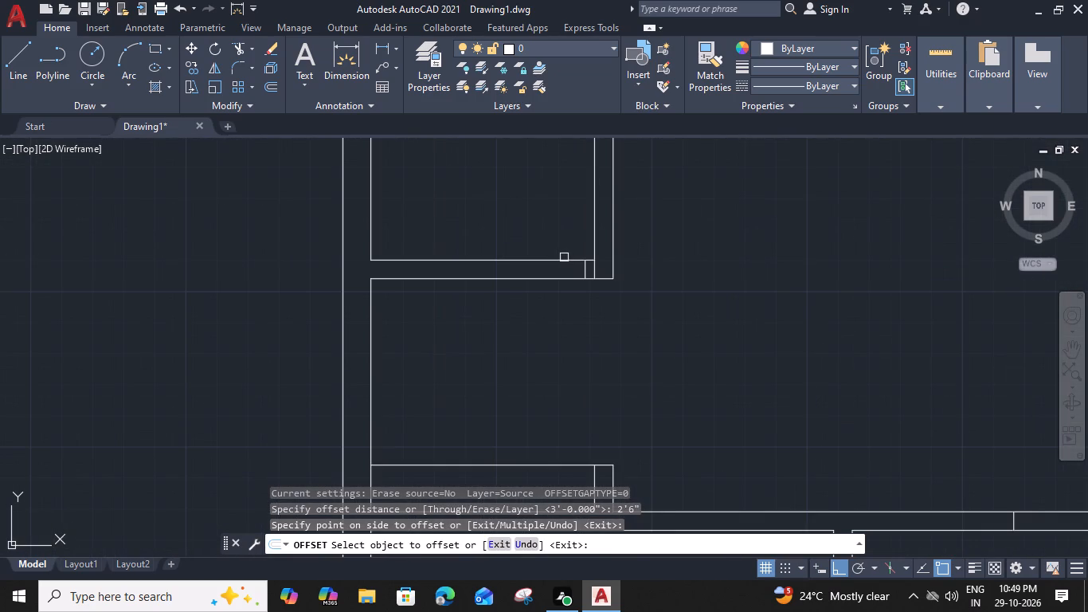
{"action": "left_click", "coordinate": [588, 270]}
{"action": "left_click", "coordinate": [522, 273]}
Offset the jamb line at the right end of the partition below the two small right-side rooms 2'6" to the left.
{"action": "scroll", "coordinate": [525, 279], "scroll_direction": "down", "scroll_amount": 2}
{"action": "middle_click_drag", "start_coordinate": [628, 413], "coordinate": [563, 327]}
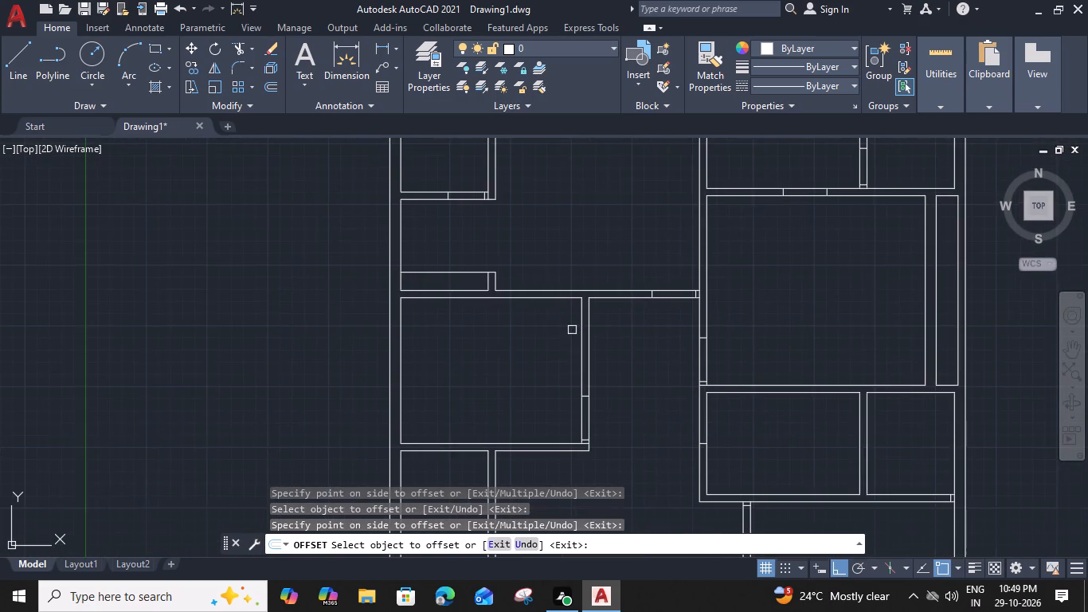
{"action": "middle_click_drag", "start_coordinate": [628, 437], "coordinate": [550, 350]}
{"action": "scroll", "coordinate": [796, 393], "scroll_direction": "up", "scroll_amount": 3}
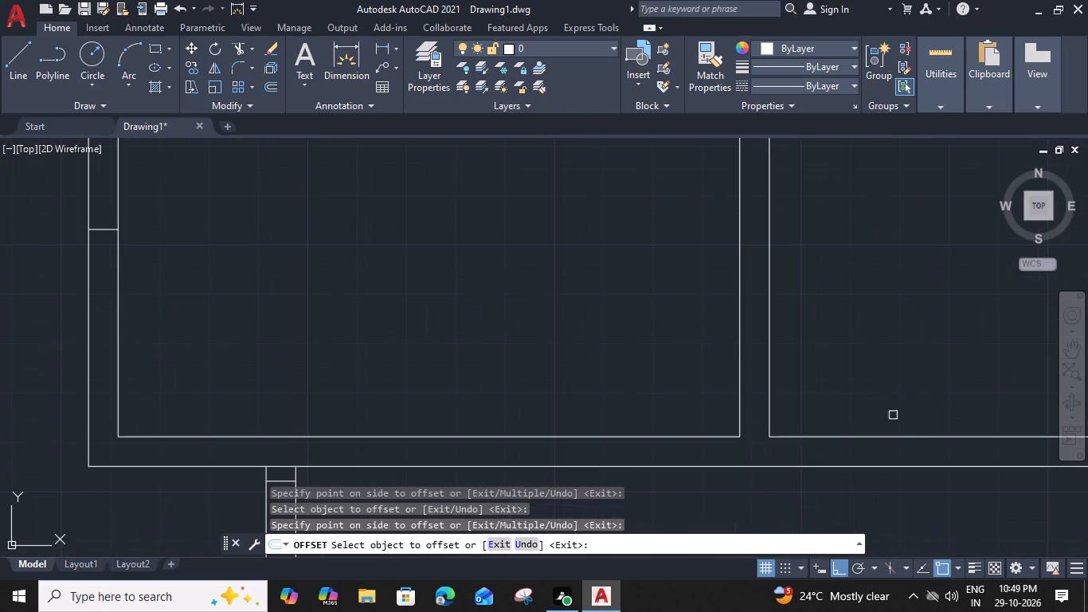
{"action": "middle_click_drag", "start_coordinate": [911, 417], "coordinate": [499, 309]}
{"action": "left_click", "coordinate": [697, 341]}
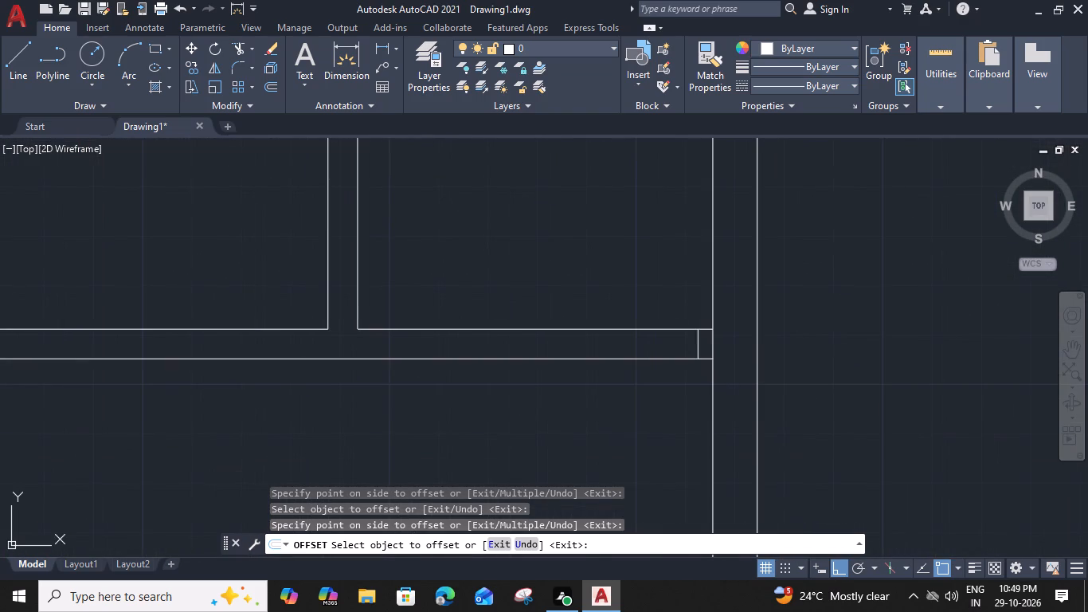
{"action": "left_click", "coordinate": [593, 350]}
Offset the jamb line at the right end of the partition below the lower of the two small left-side rooms 2'6" to the left.
{"action": "scroll", "coordinate": [440, 337], "scroll_direction": "down", "scroll_amount": 3}
{"action": "middle_click_drag", "start_coordinate": [365, 351], "coordinate": [491, 280]}
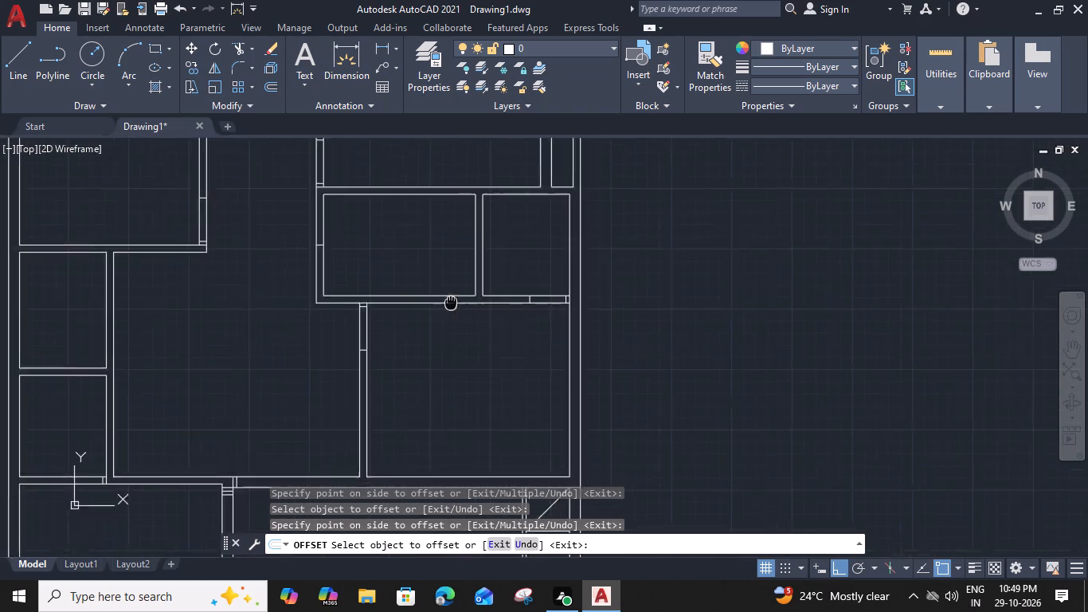
{"action": "middle_click_drag", "start_coordinate": [491, 280], "coordinate": [665, 255]}
{"action": "scroll", "coordinate": [346, 406], "scroll_direction": "up", "scroll_amount": 2}
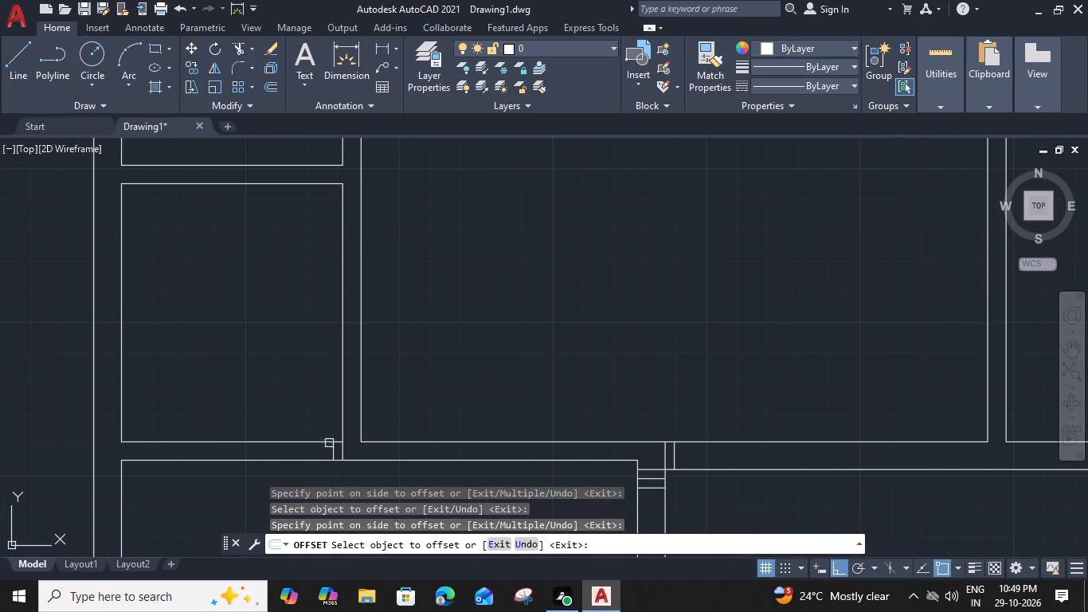
{"action": "left_click", "coordinate": [335, 452]}
{"action": "left_click", "coordinate": [280, 451]}
{"action": "scroll", "coordinate": [280, 444], "scroll_direction": "down", "scroll_amount": 3}
{"action": "middle_click_drag", "start_coordinate": [486, 399], "coordinate": [490, 361]}
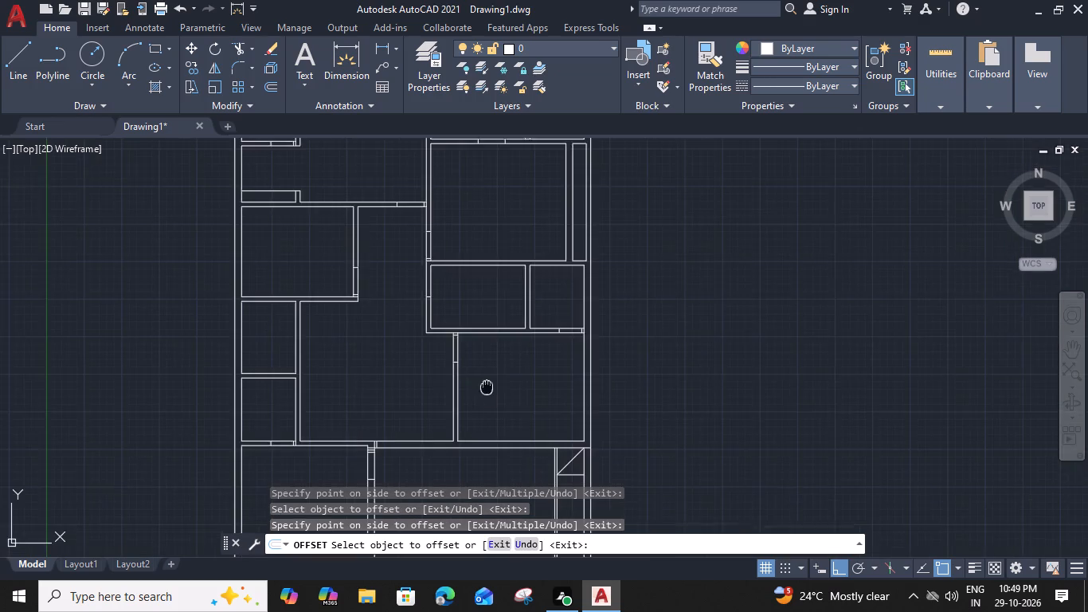
{"action": "middle_click_drag", "start_coordinate": [490, 361], "coordinate": [511, 319]}
{"action": "key", "text": "Escape"}
Offset the jamb line in the 9" wall below the central hall 2'6" to the right, and offset the new line another 2'6" right.
{"action": "scroll", "coordinate": [402, 364], "scroll_direction": "up", "scroll_amount": 3}
{"action": "left_click_drag", "start_coordinate": [397, 378], "coordinate": [406, 378]}
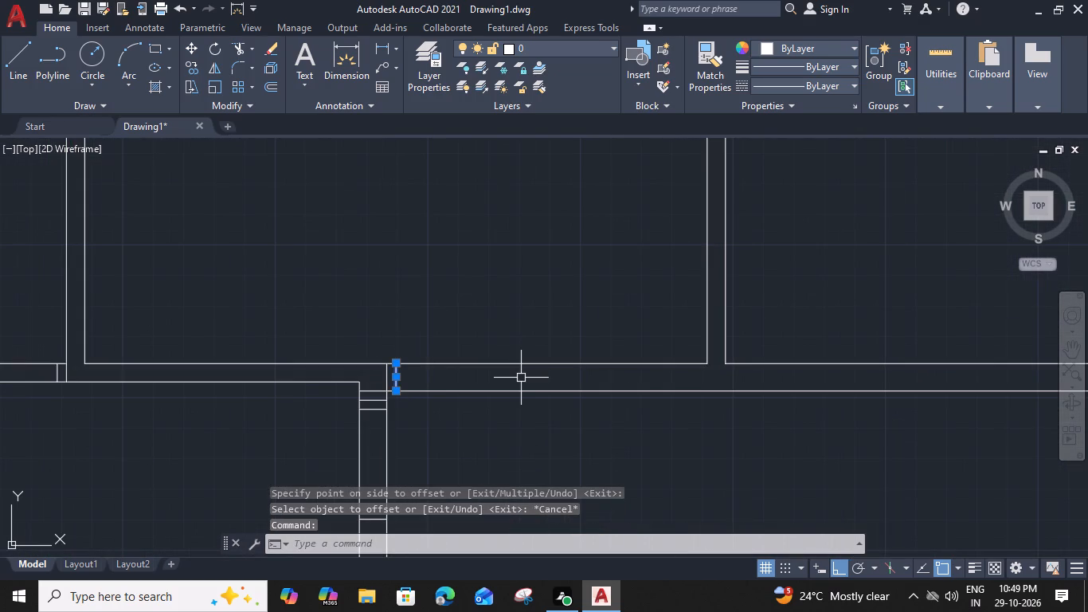
{"action": "type", "text": "o 2"}
{"action": "type", "text": "'4"}
{"action": "key", "text": "BackSpace"}
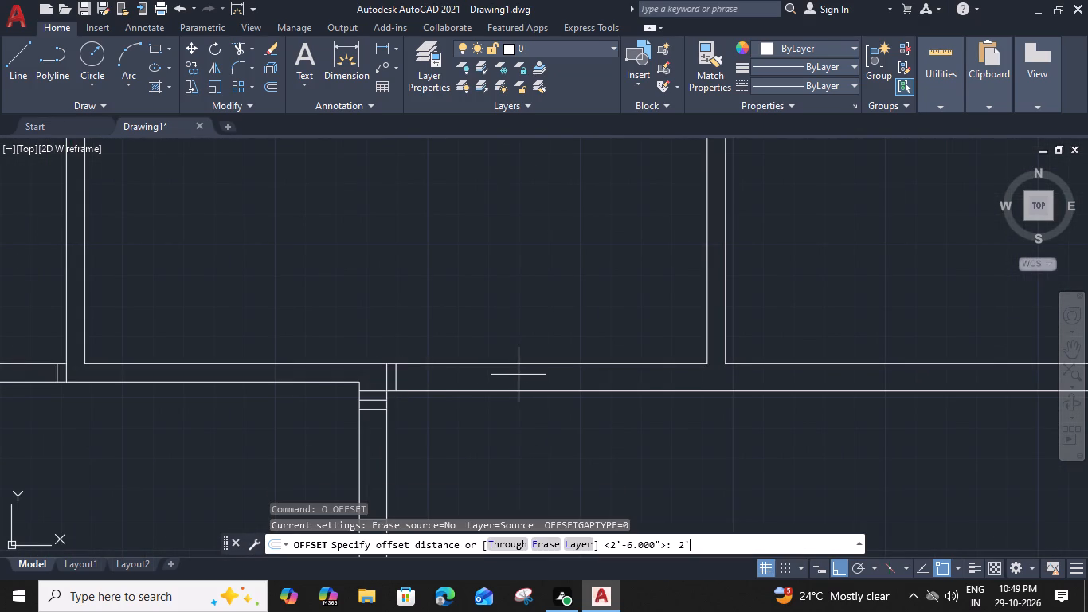
{"action": "type", "text": "6\""}
{"action": "key", "text": "Return"}
{"action": "left_click", "coordinate": [549, 377]}
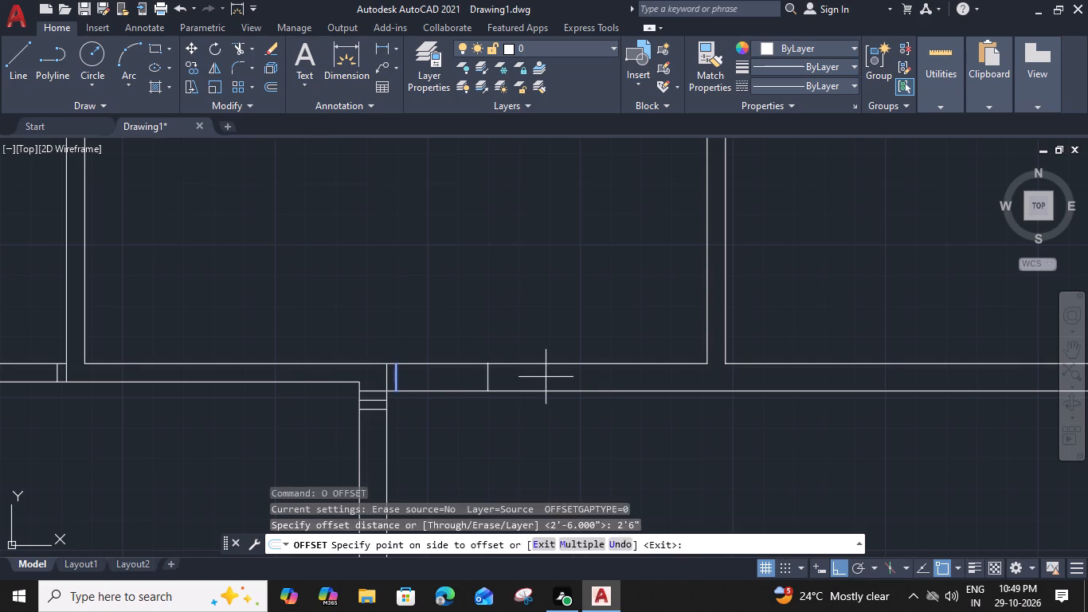
{"action": "left_click", "coordinate": [490, 375]}
{"action": "left_click", "coordinate": [565, 371]}
{"action": "key", "text": "Escape"}
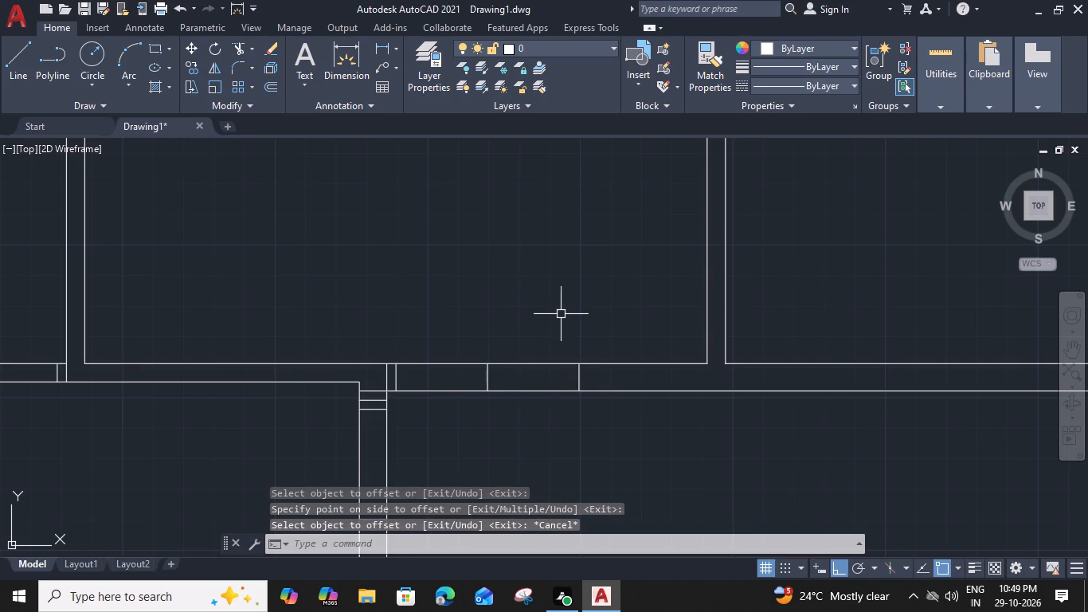
Offset the short line across the central partition beside the small room below the large right room 1'3" both upward and downward.
{"action": "scroll", "coordinate": [561, 314], "scroll_direction": "down", "scroll_amount": 1}
{"action": "middle_click_drag", "start_coordinate": [571, 253], "coordinate": [498, 447]}
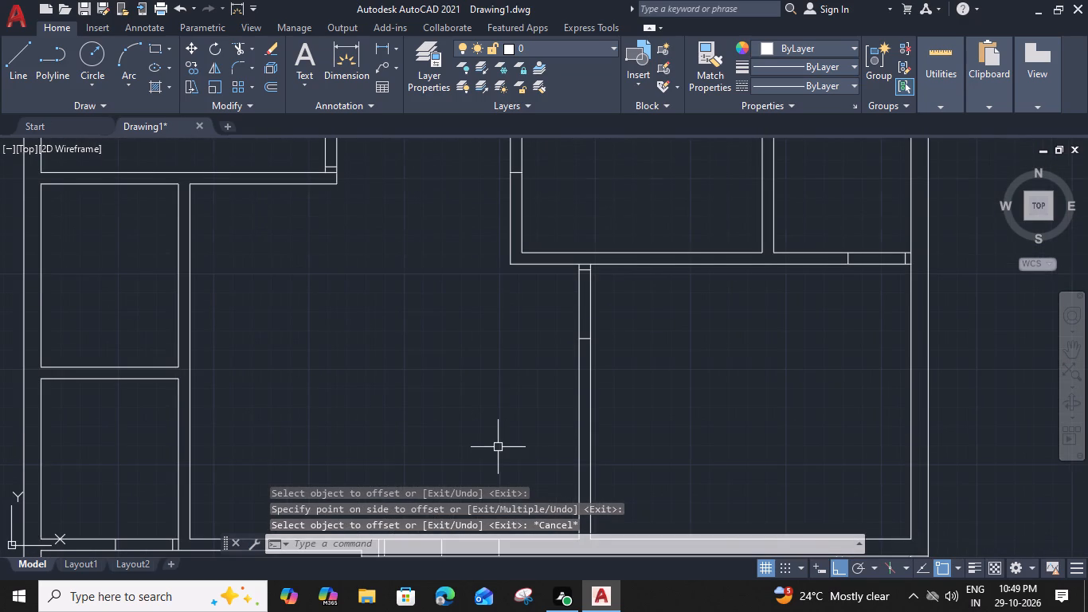
{"action": "middle_click_drag", "start_coordinate": [538, 291], "coordinate": [521, 403]}
{"action": "scroll", "coordinate": [487, 269], "scroll_direction": "up", "scroll_amount": 2}
{"action": "left_click", "coordinate": [520, 310]}
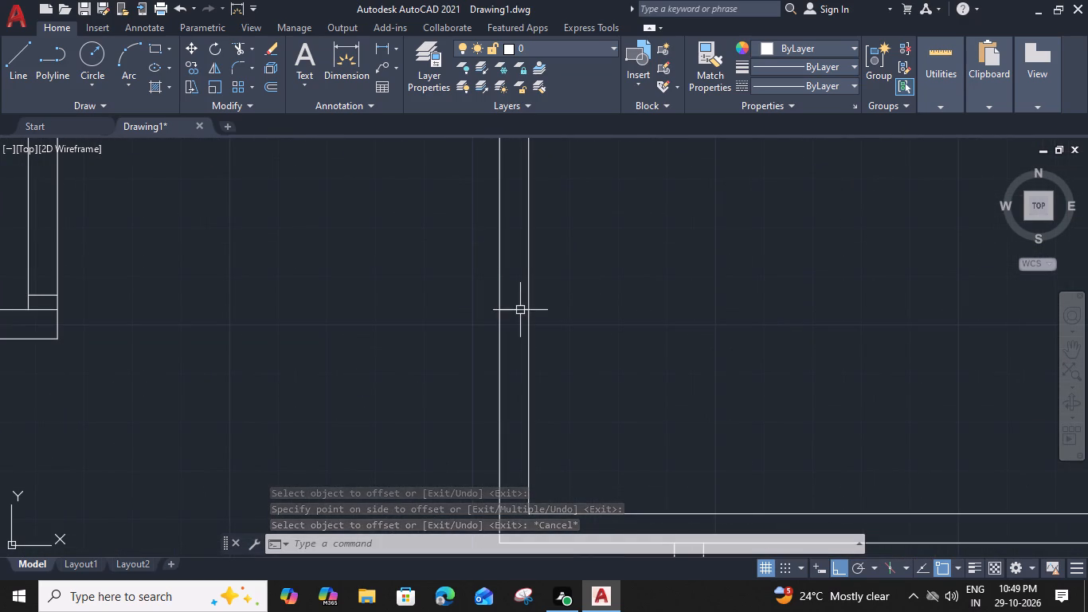
{"action": "key", "text": "o"}
{"action": "key", "text": "space"}
{"action": "key", "text": "1"}
{"action": "key", "text": "apostrophe"}
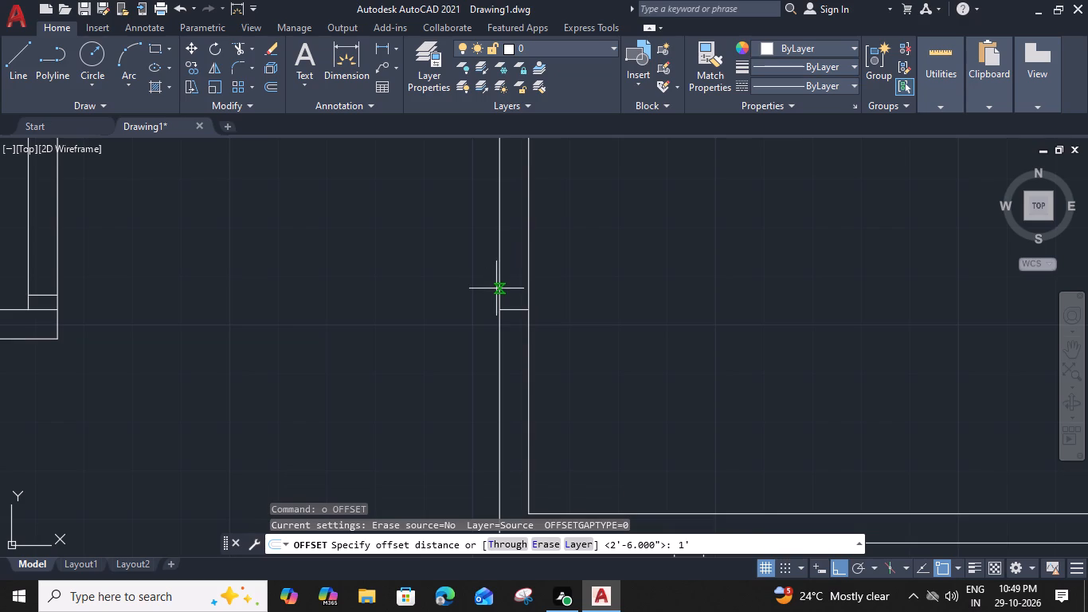
{"action": "type", "text": "3\""}
{"action": "key", "text": "Return"}
{"action": "left_click", "coordinate": [501, 218]}
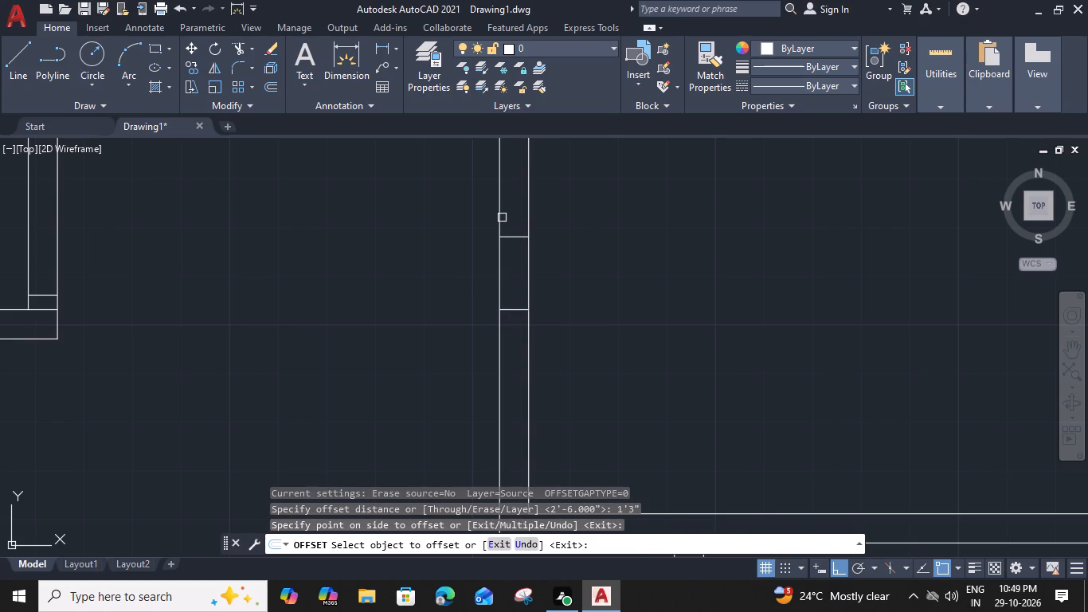
{"action": "left_click", "coordinate": [515, 308]}
{"action": "left_click", "coordinate": [507, 399]}
{"action": "key", "text": "Escape"}
Delete the middle line between the two 1'3" offsets in the central partition.
{"action": "left_click", "coordinate": [515, 307]}
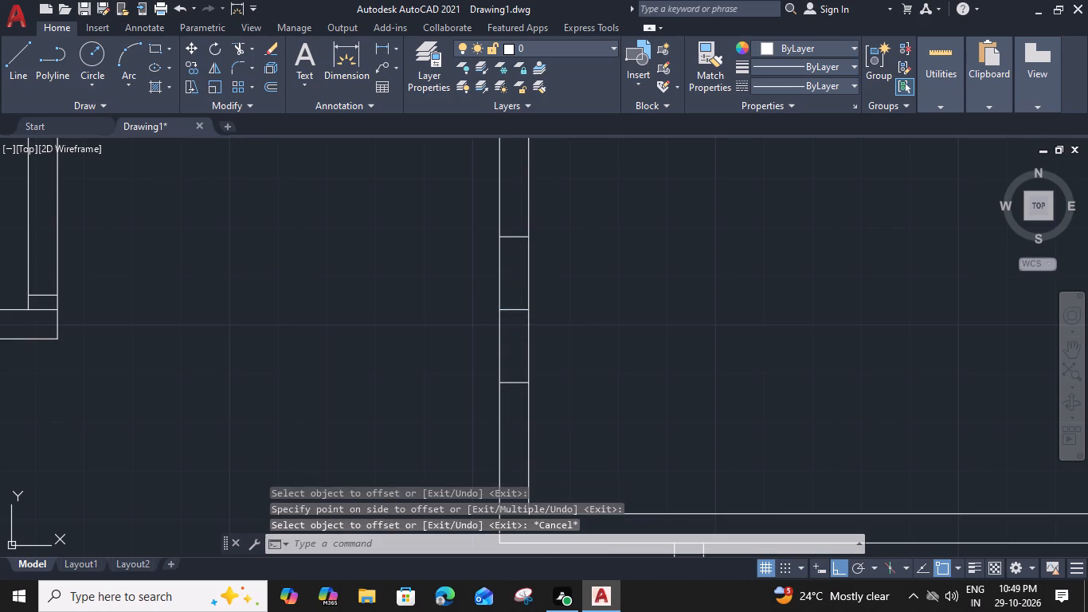
{"action": "key", "text": "Delete"}
Trim both partition lines between the two 1'3" offset lines to open the doorway into the small right-side room.
{"action": "key", "text": "t"}
{"action": "type", "text": "r"}
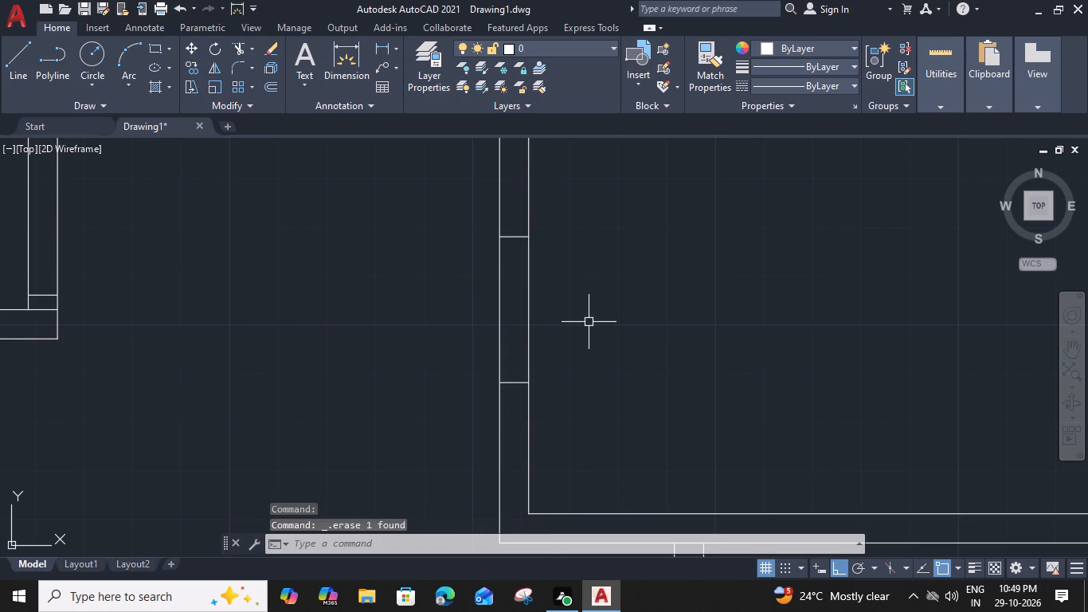
{"action": "key", "text": "space"}
{"action": "left_click_drag", "start_coordinate": [587, 324], "coordinate": [576, 324]}
{"action": "left_click", "coordinate": [420, 324]}
Trim the door opening at the top of the lower-right room's left partition, and the wall line closing its junction above.
{"action": "scroll", "coordinate": [420, 323], "scroll_direction": "down", "scroll_amount": 3}
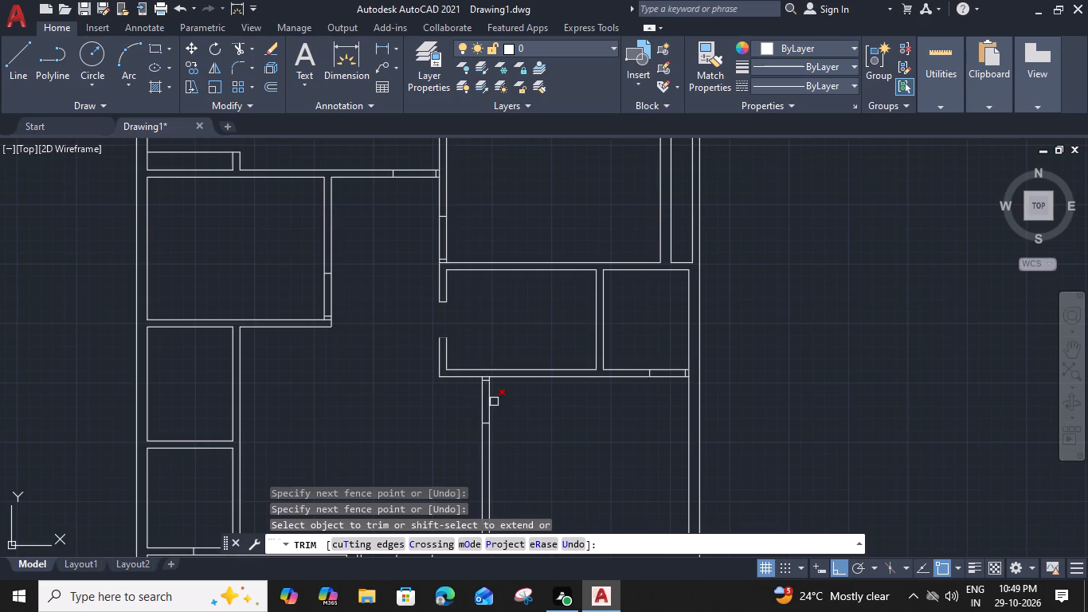
{"action": "scroll", "coordinate": [498, 406], "scroll_direction": "up", "scroll_amount": 3}
{"action": "left_click_drag", "start_coordinate": [506, 402], "coordinate": [480, 398]}
{"action": "left_click", "coordinate": [375, 392]}
{"action": "left_click", "coordinate": [444, 296]}
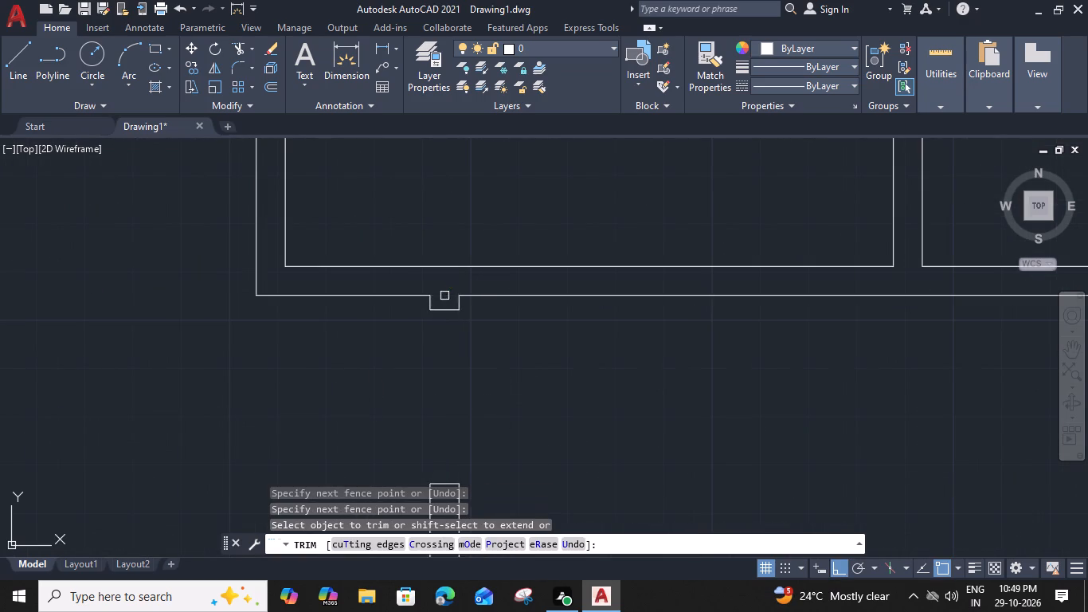
Trim the door opening at the right end of the partition below the small right-side rooms, including the line behind its jamb.
{"action": "middle_click_drag", "start_coordinate": [613, 388], "coordinate": [102, 406]}
{"action": "left_click", "coordinate": [762, 294]}
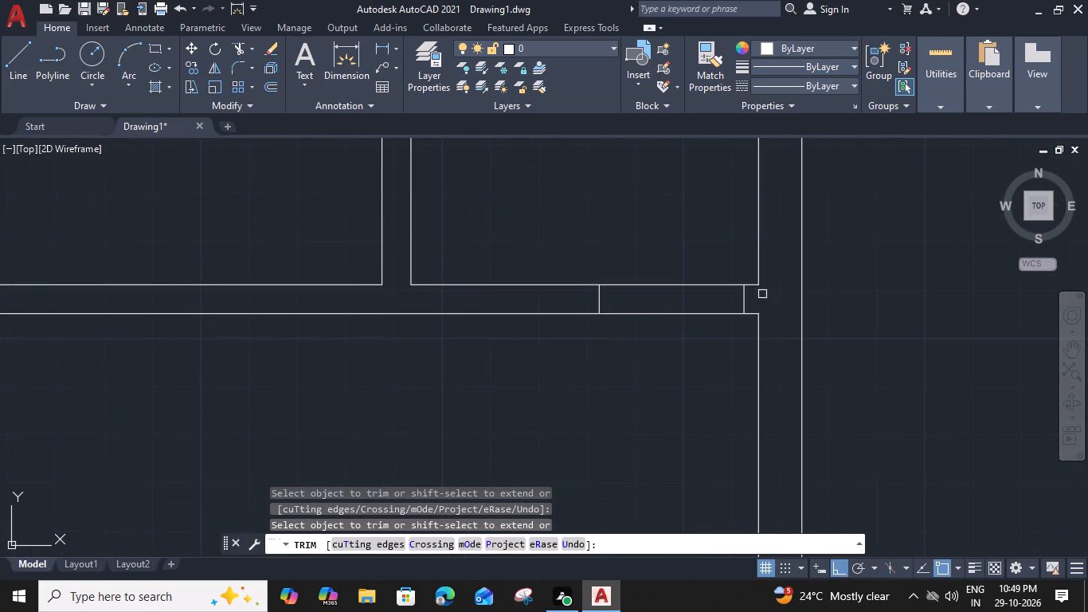
{"action": "left_click", "coordinate": [738, 253]}
{"action": "left_click", "coordinate": [660, 390]}
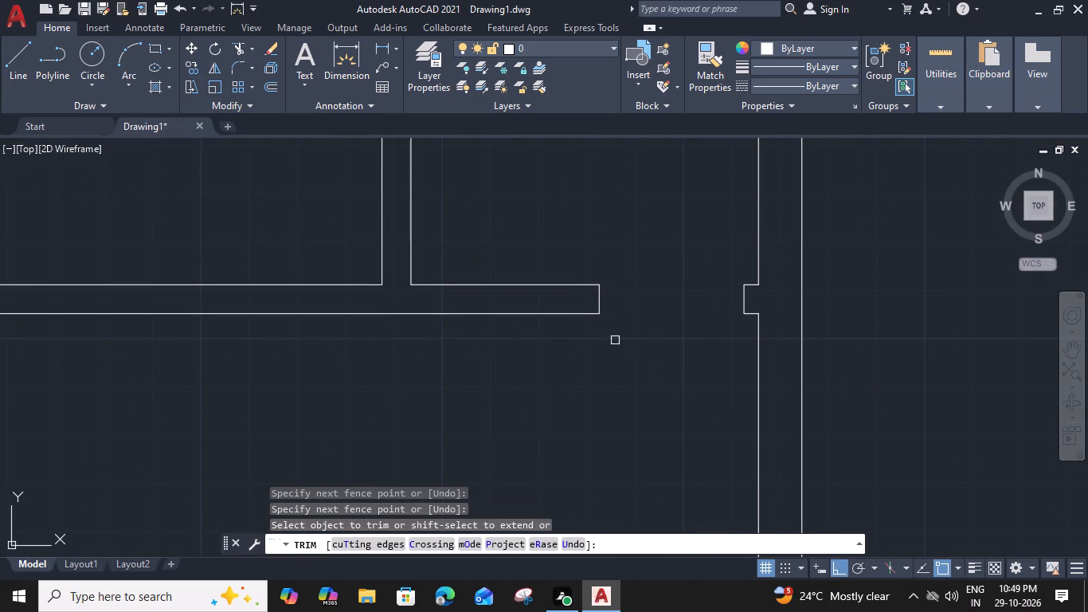
Trim the door opening in the central partition beside the large right room, along with the line crossing the wall junction below it.
{"action": "scroll", "coordinate": [586, 335], "scroll_direction": "down", "scroll_amount": 3}
{"action": "middle_click_drag", "start_coordinate": [557, 325], "coordinate": [663, 435]}
{"action": "scroll", "coordinate": [454, 294], "scroll_direction": "up", "scroll_amount": 3}
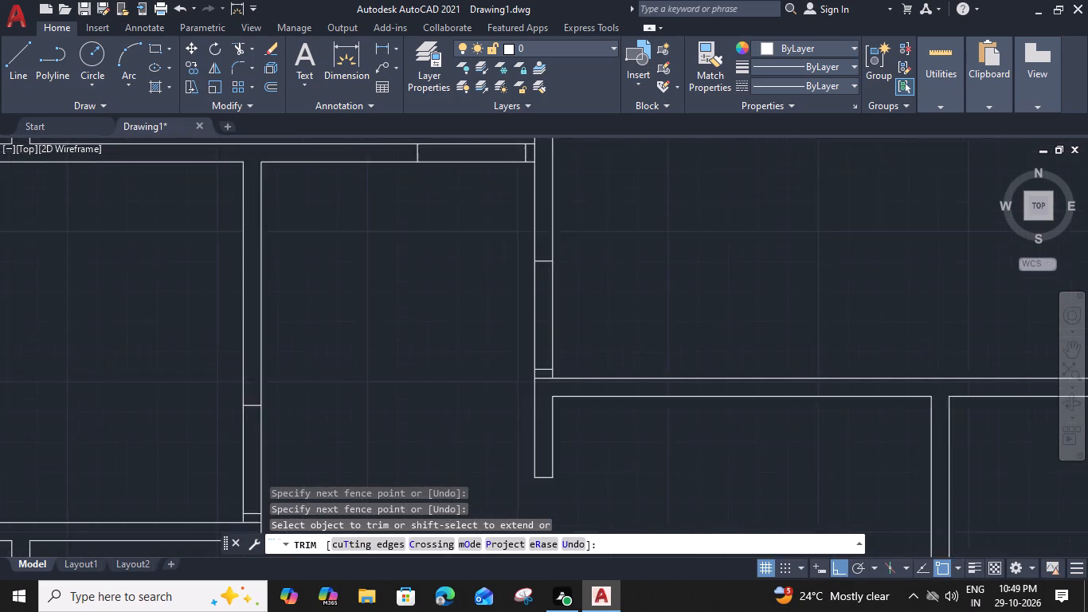
{"action": "left_click", "coordinate": [596, 425]}
{"action": "left_click", "coordinate": [537, 339]}
{"action": "left_click", "coordinate": [788, 307]}
Trim the door opening in the middle-left room's right partition, including the line closing the corner below its jamb.
{"action": "scroll", "coordinate": [788, 307], "scroll_direction": "down", "scroll_amount": 3}
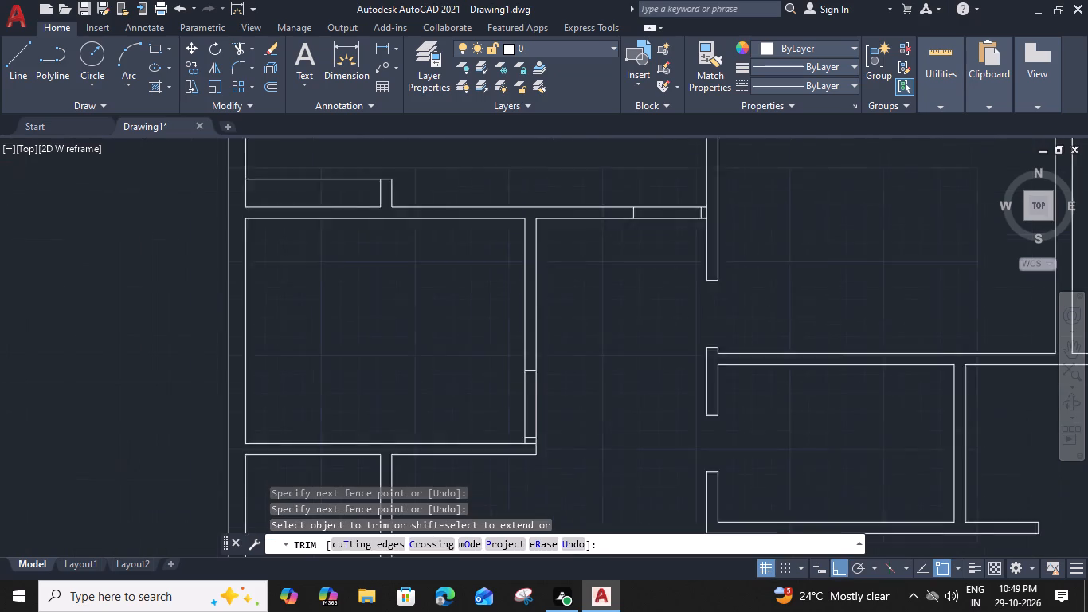
{"action": "scroll", "coordinate": [612, 376], "scroll_direction": "up", "scroll_amount": 3}
{"action": "left_click", "coordinate": [671, 443]}
{"action": "left_click", "coordinate": [617, 376]}
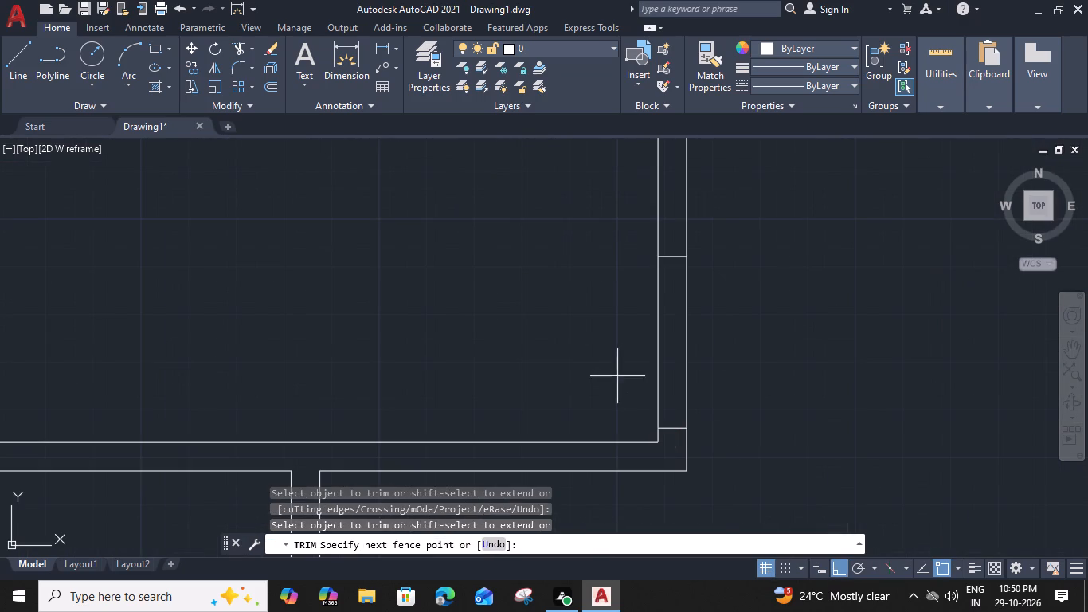
{"action": "left_click", "coordinate": [822, 328]}
Trim the door opening at the right end of the left-side horizontal partition, including the line behind its jamb.
{"action": "scroll", "coordinate": [822, 324], "scroll_direction": "down", "scroll_amount": 3}
{"action": "middle_click_drag", "start_coordinate": [848, 245], "coordinate": [718, 336]}
{"action": "scroll", "coordinate": [790, 294], "scroll_direction": "up", "scroll_amount": 2}
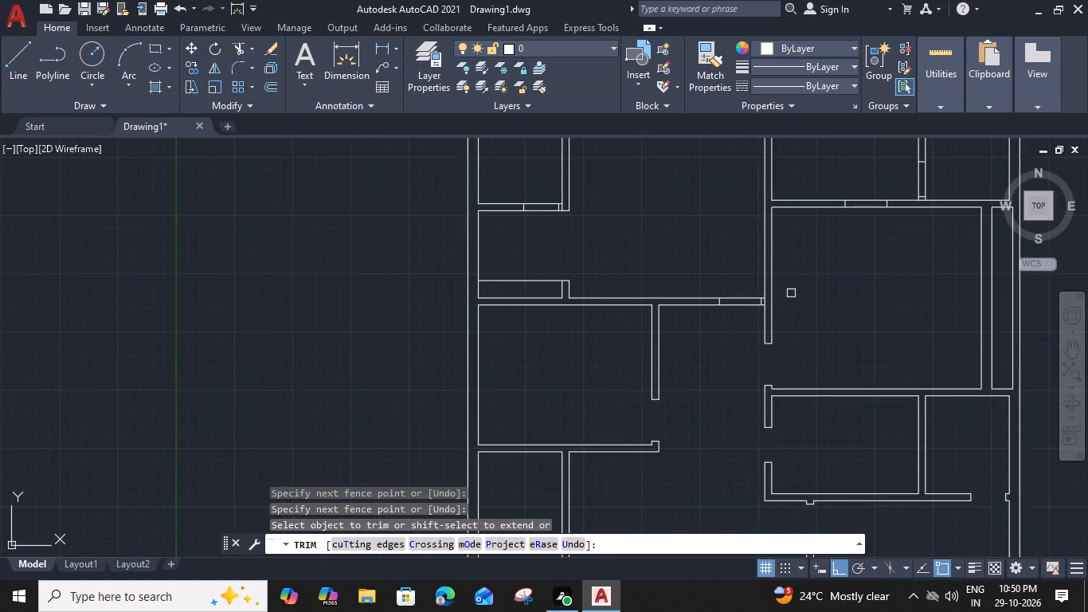
{"action": "scroll", "coordinate": [790, 294], "scroll_direction": "up", "scroll_amount": 1}
{"action": "left_click", "coordinate": [691, 315]}
{"action": "left_click", "coordinate": [582, 251]}
{"action": "left_click", "coordinate": [579, 394]}
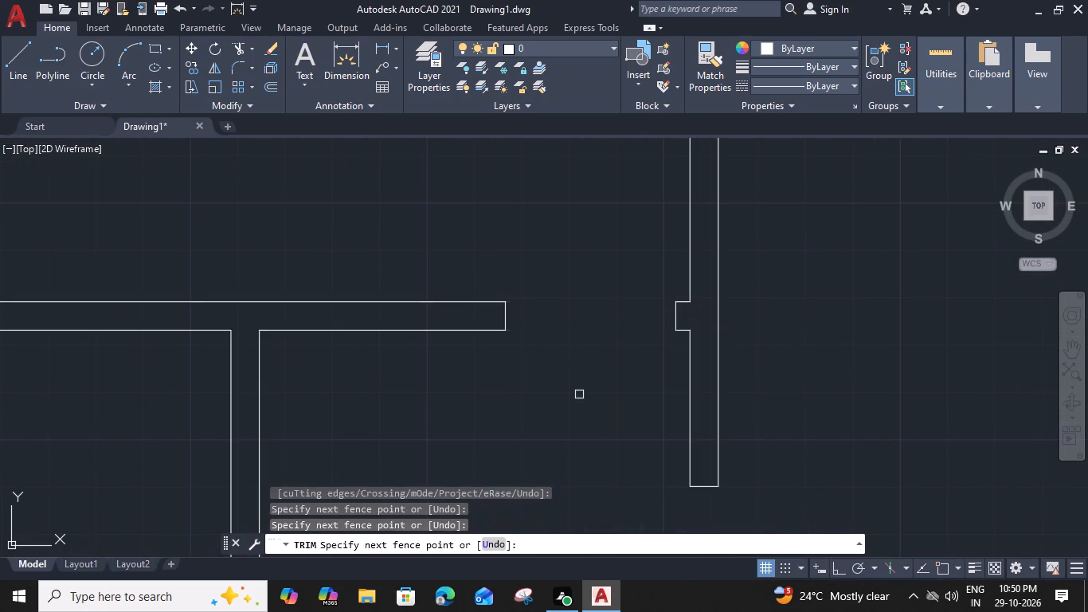
Trim both partition lines across the door opening in the top partition of the large right room.
{"action": "scroll", "coordinate": [579, 383], "scroll_direction": "down", "scroll_amount": 3}
{"action": "scroll", "coordinate": [710, 257], "scroll_direction": "up", "scroll_amount": 1}
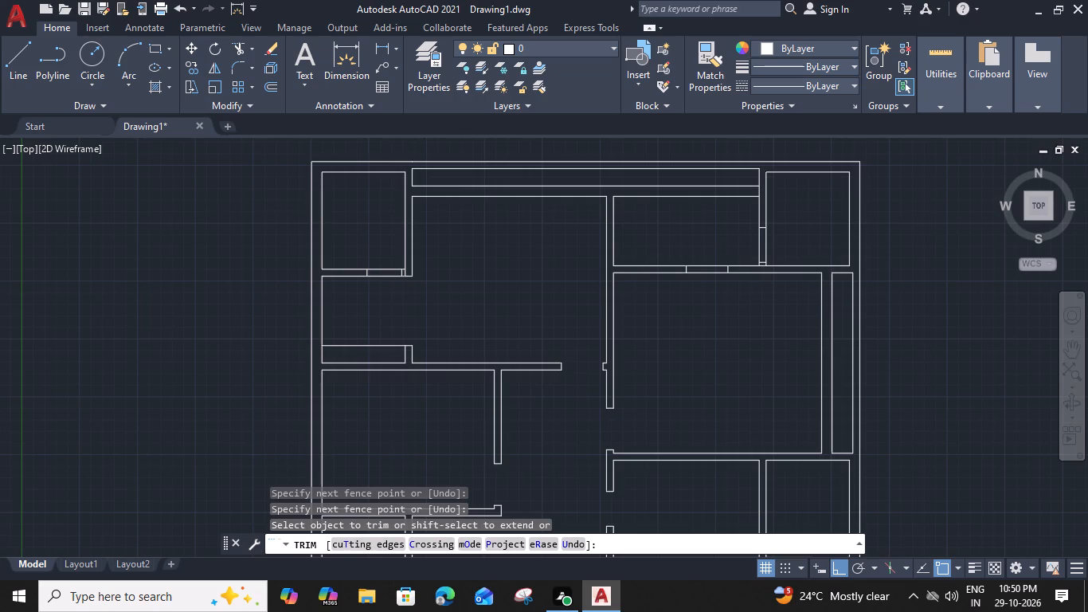
{"action": "left_click", "coordinate": [710, 257]}
{"action": "left_click", "coordinate": [698, 347]}
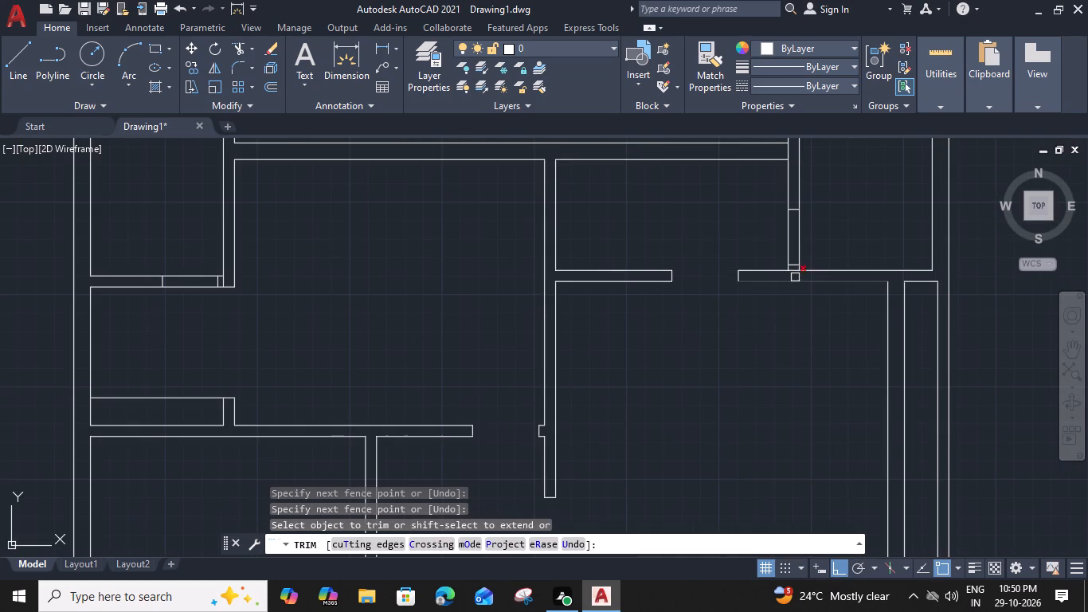
Trim the door opening in the upper-right corner room's left partition, including the line closing the junction below its jamb.
{"action": "scroll", "coordinate": [793, 274], "scroll_direction": "up", "scroll_amount": 2}
{"action": "left_click", "coordinate": [793, 262]}
{"action": "scroll", "coordinate": [793, 262], "scroll_direction": "down", "scroll_amount": 2}
{"action": "left_click", "coordinate": [765, 225]}
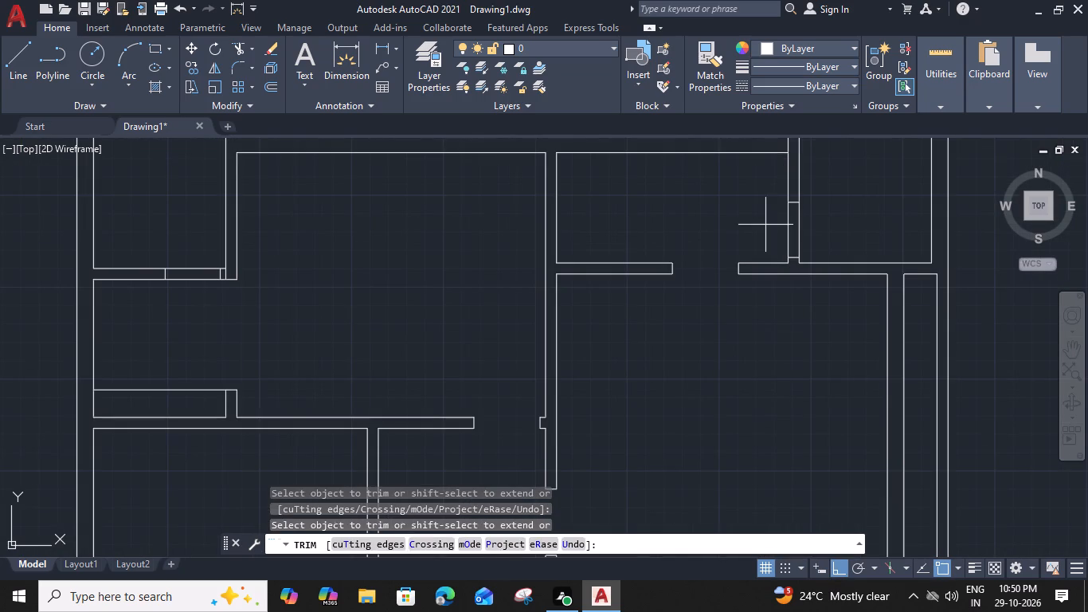
{"action": "left_click", "coordinate": [846, 221]}
Trim the door opening in the partition below the upper-left corner room, including the line behind its jamb.
{"action": "scroll", "coordinate": [847, 223], "scroll_direction": "down", "scroll_amount": 2}
{"action": "scroll", "coordinate": [597, 244], "scroll_direction": "up", "scroll_amount": 3}
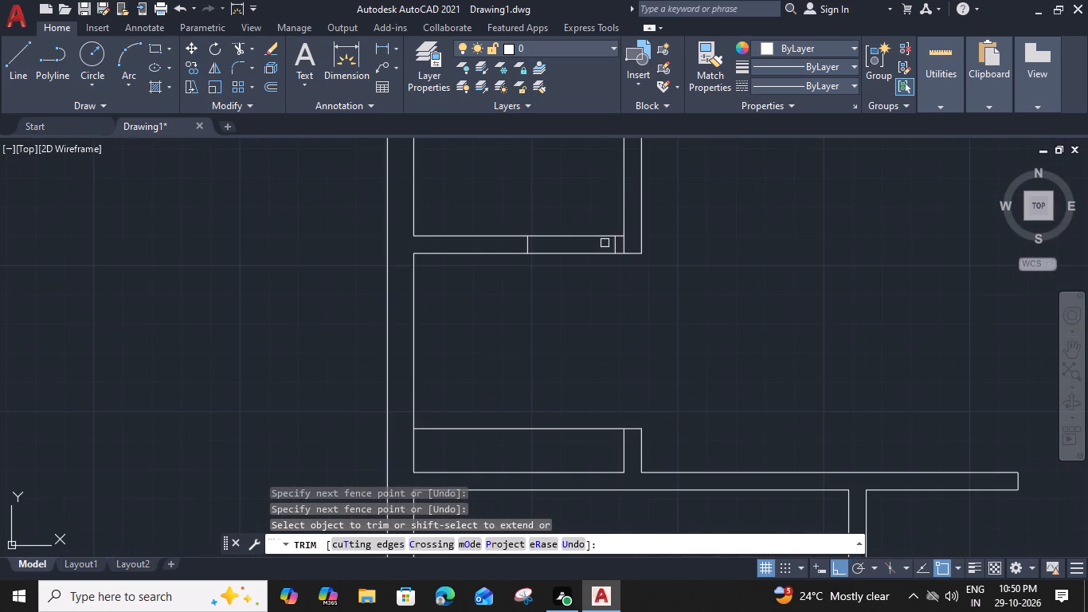
{"action": "scroll", "coordinate": [625, 243], "scroll_direction": "up", "scroll_amount": 2}
{"action": "left_click", "coordinate": [625, 243]}
{"action": "left_click", "coordinate": [576, 194]}
{"action": "left_click", "coordinate": [522, 331]}
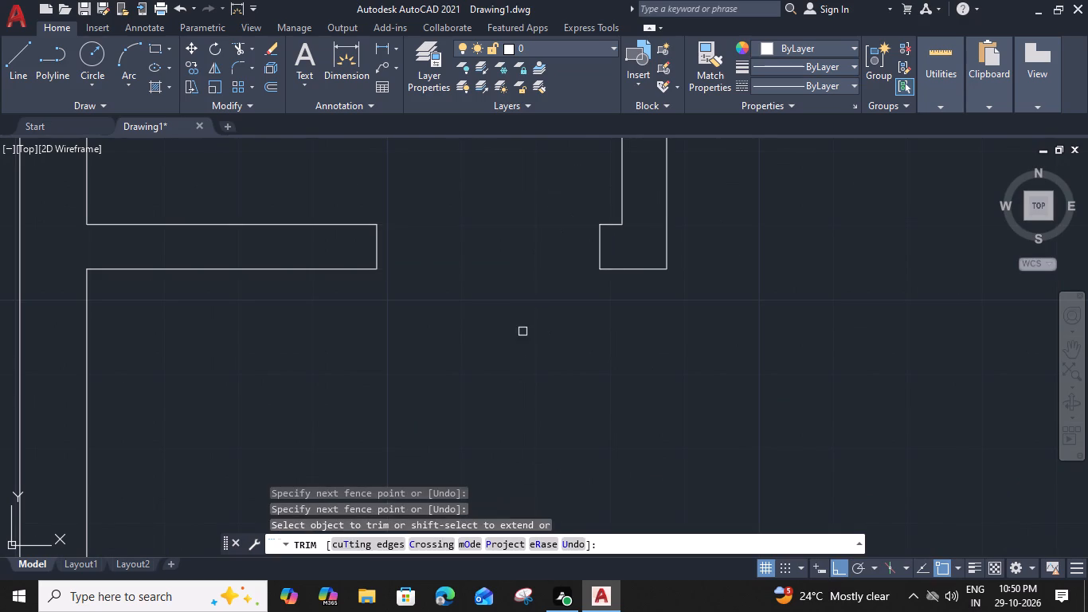
Trim the wide door opening in the horizontal wall above the large bottom room, including the line behind its left jamb.
{"action": "scroll", "coordinate": [522, 330], "scroll_direction": "down", "scroll_amount": 3}
{"action": "middle_click_drag", "start_coordinate": [619, 416], "coordinate": [619, 418]}
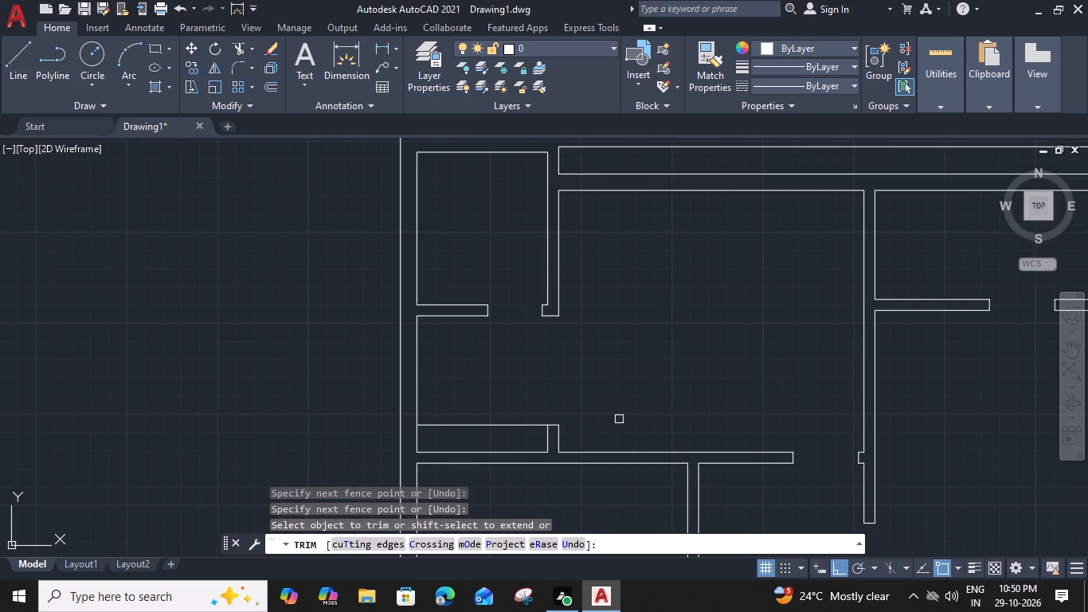
{"action": "middle_click_drag", "start_coordinate": [619, 418], "coordinate": [576, 119]}
{"action": "middle_click_drag", "start_coordinate": [714, 579], "coordinate": [675, 385]}
{"action": "scroll", "coordinate": [677, 379], "scroll_direction": "down", "scroll_amount": 1}
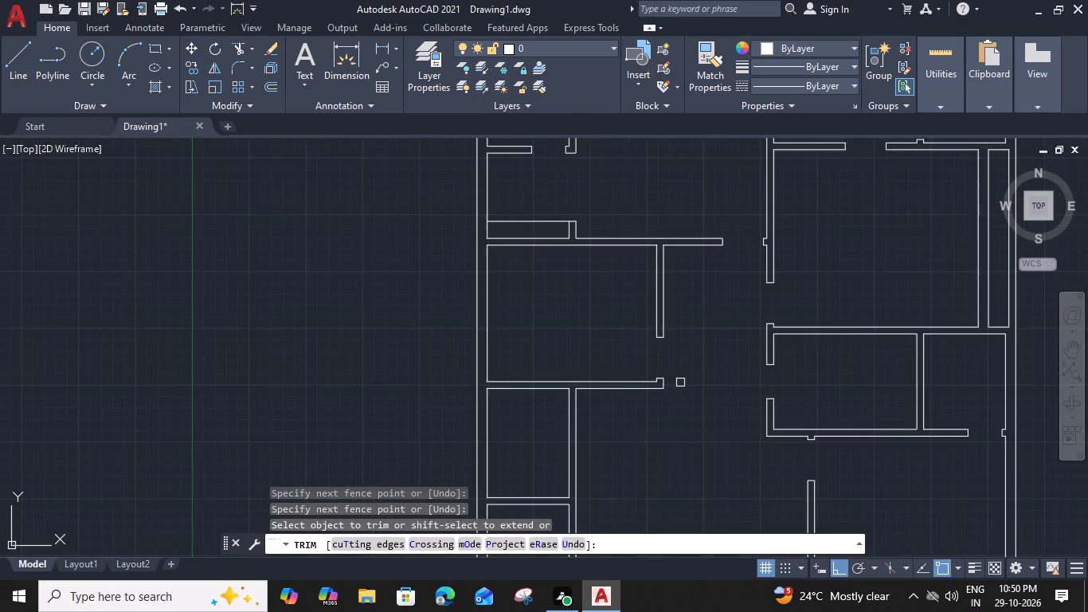
{"action": "middle_click_drag", "start_coordinate": [687, 428], "coordinate": [614, 239]}
{"action": "scroll", "coordinate": [659, 445], "scroll_direction": "up", "scroll_amount": 2}
{"action": "left_click", "coordinate": [677, 343]}
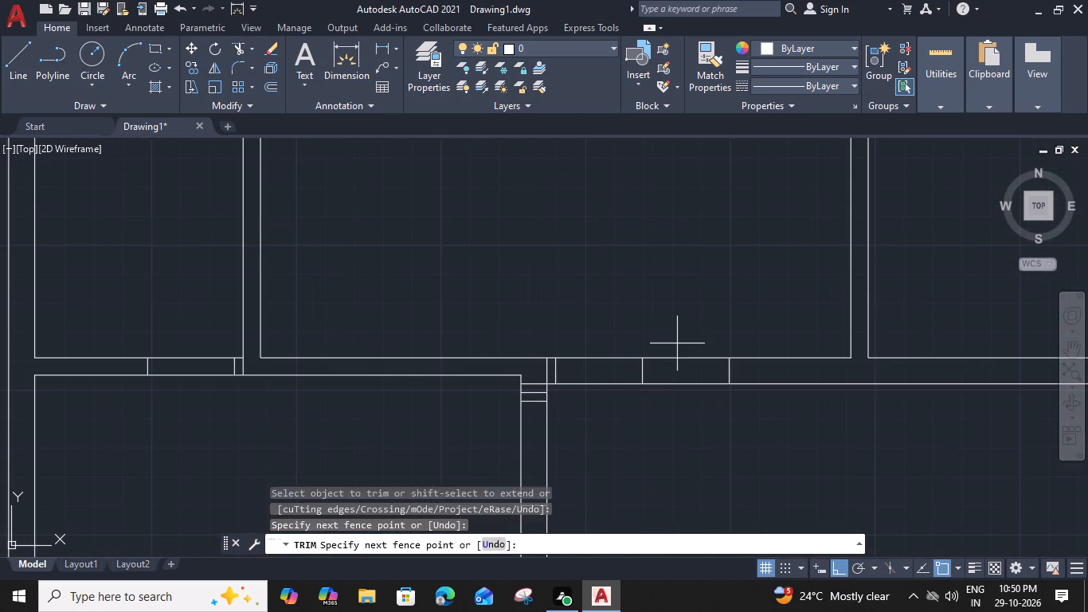
{"action": "left_click", "coordinate": [674, 459]}
{"action": "left_click", "coordinate": [593, 341]}
{"action": "left_click_drag", "start_coordinate": [597, 440], "coordinate": [587, 426]}
{"action": "left_click", "coordinate": [546, 372]}
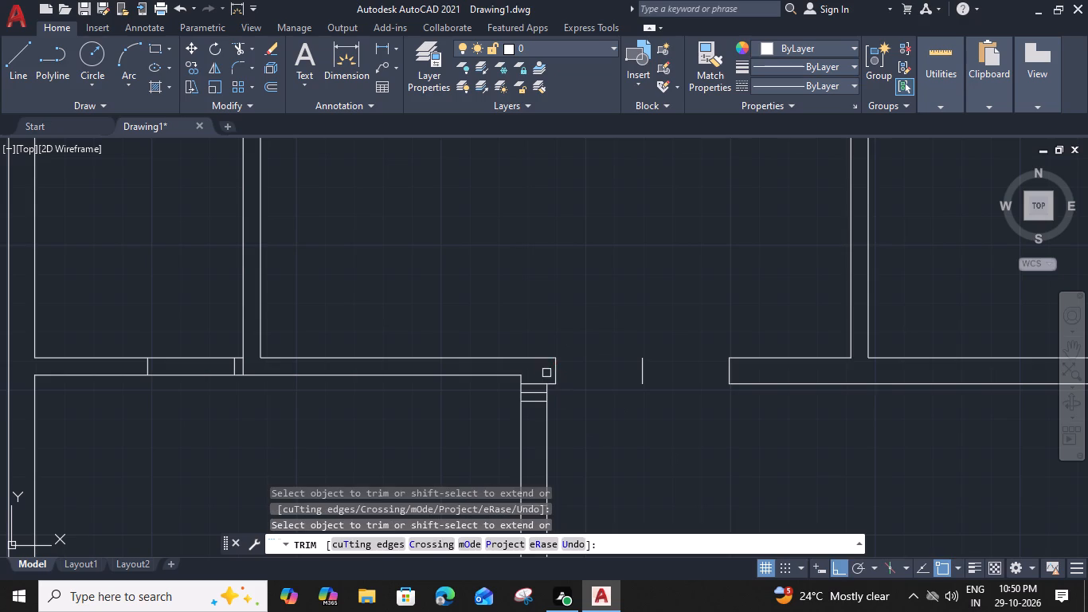
Trim the door opening at the top of the vertical wall beside the bottom-left room, including the junction lines above its jamb.
{"action": "left_click", "coordinate": [538, 383]}
{"action": "left_click", "coordinate": [536, 390]}
{"action": "scroll", "coordinate": [554, 419], "scroll_direction": "down", "scroll_amount": 1}
{"action": "middle_click_drag", "start_coordinate": [581, 442], "coordinate": [584, 414]}
{"action": "left_click_drag", "start_coordinate": [584, 410], "coordinate": [573, 408]}
{"action": "left_click", "coordinate": [487, 406]}
Trim the door opening in the bottom partition of the lower small left-side room, including the line behind its right jamb.
{"action": "scroll", "coordinate": [372, 365], "scroll_direction": "up", "scroll_amount": 2}
{"action": "left_click", "coordinate": [342, 349]}
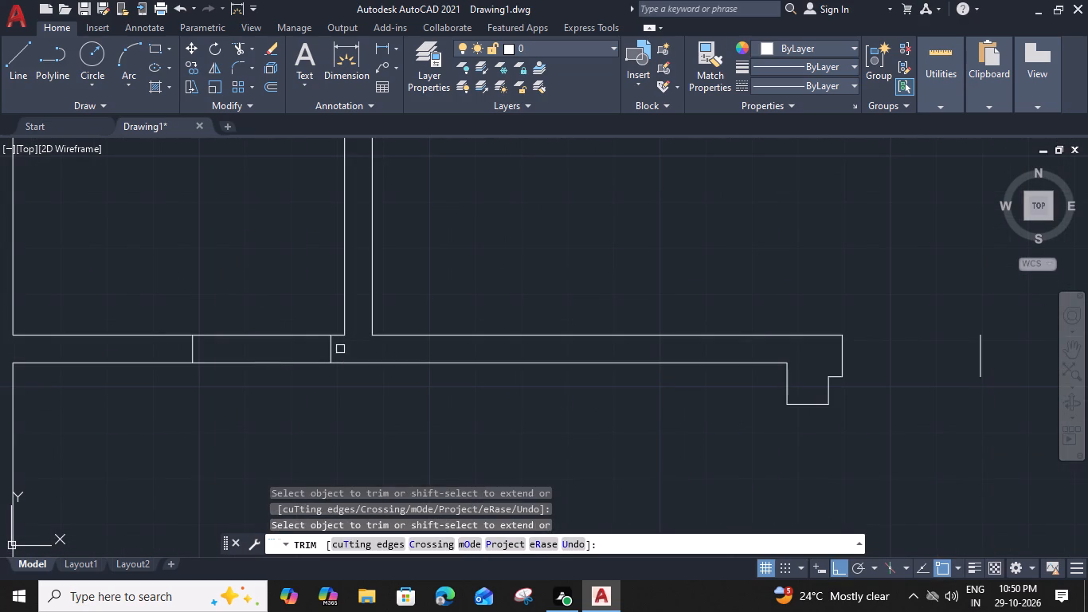
{"action": "left_click", "coordinate": [254, 291]}
{"action": "left_click", "coordinate": [278, 417]}
{"action": "scroll", "coordinate": [280, 403], "scroll_direction": "down", "scroll_amount": 4}
{"action": "key", "text": "Escape"}
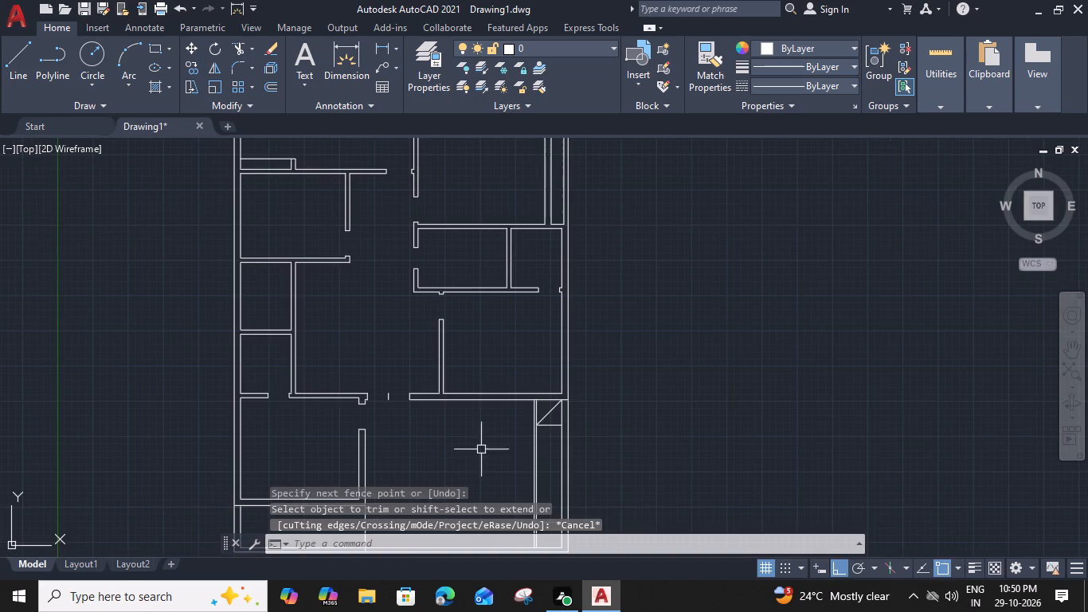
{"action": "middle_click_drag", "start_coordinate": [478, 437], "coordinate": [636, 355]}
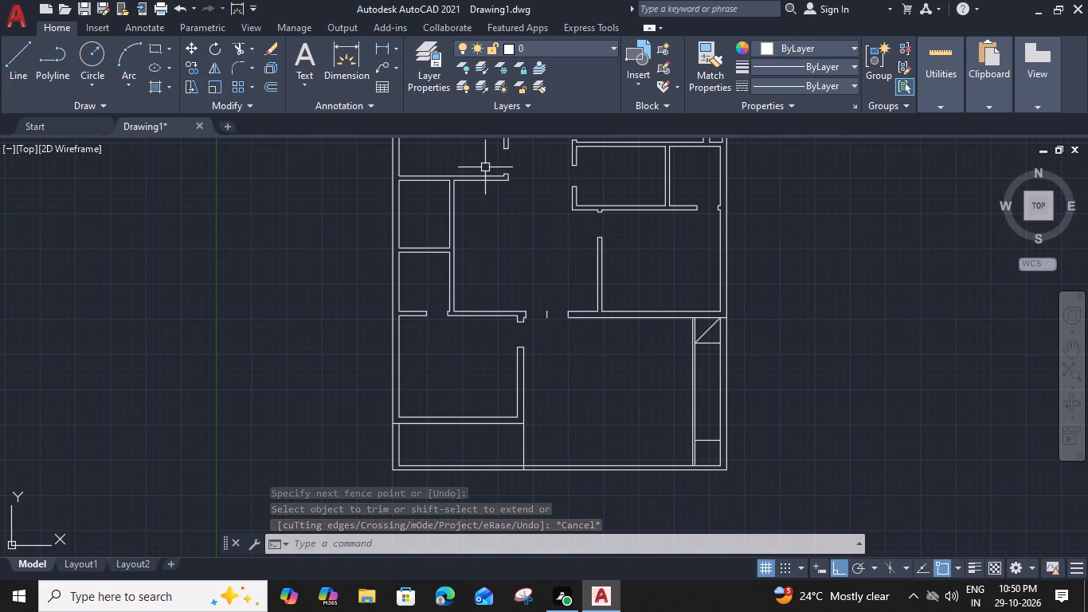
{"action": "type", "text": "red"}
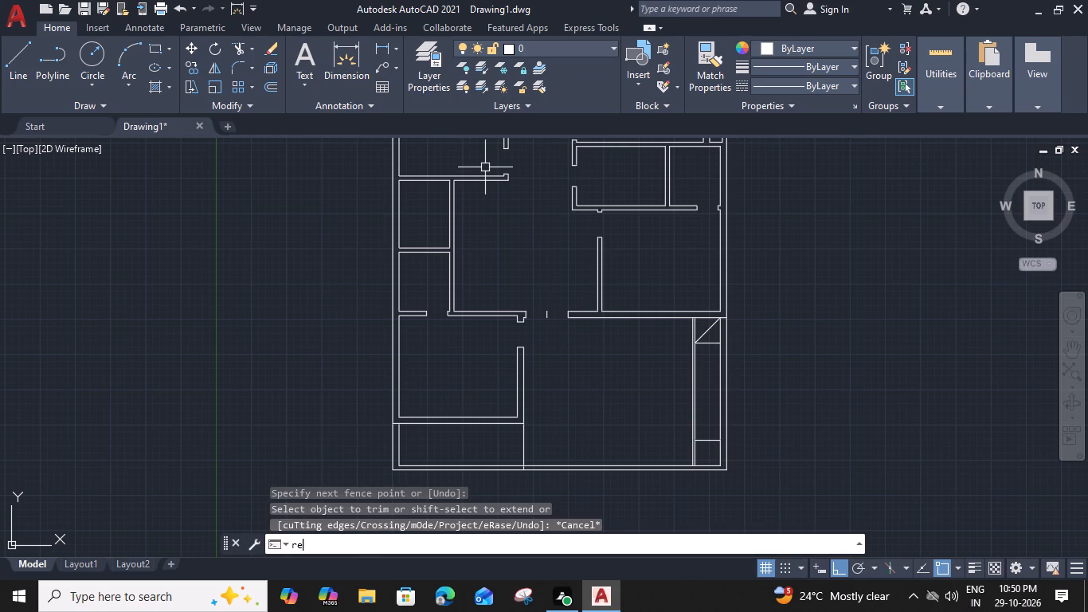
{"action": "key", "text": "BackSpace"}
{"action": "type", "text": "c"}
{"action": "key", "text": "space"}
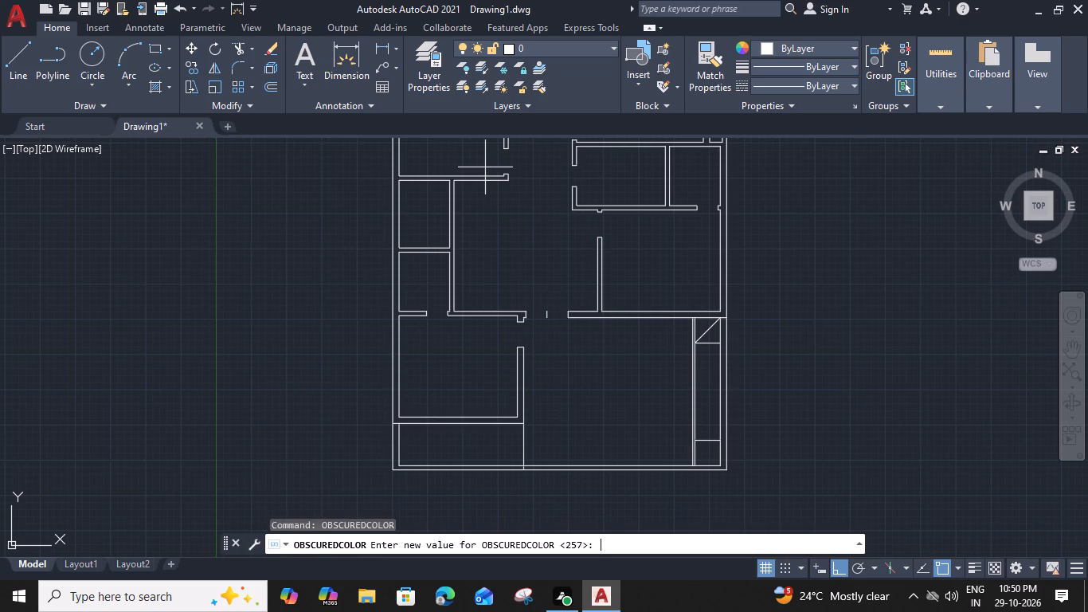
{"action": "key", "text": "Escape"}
Draw a rectangle 6' long and 9" wide in the open space right of the two small left-side rooms.
{"action": "type", "text": "rec"}
{"action": "key", "text": "space"}
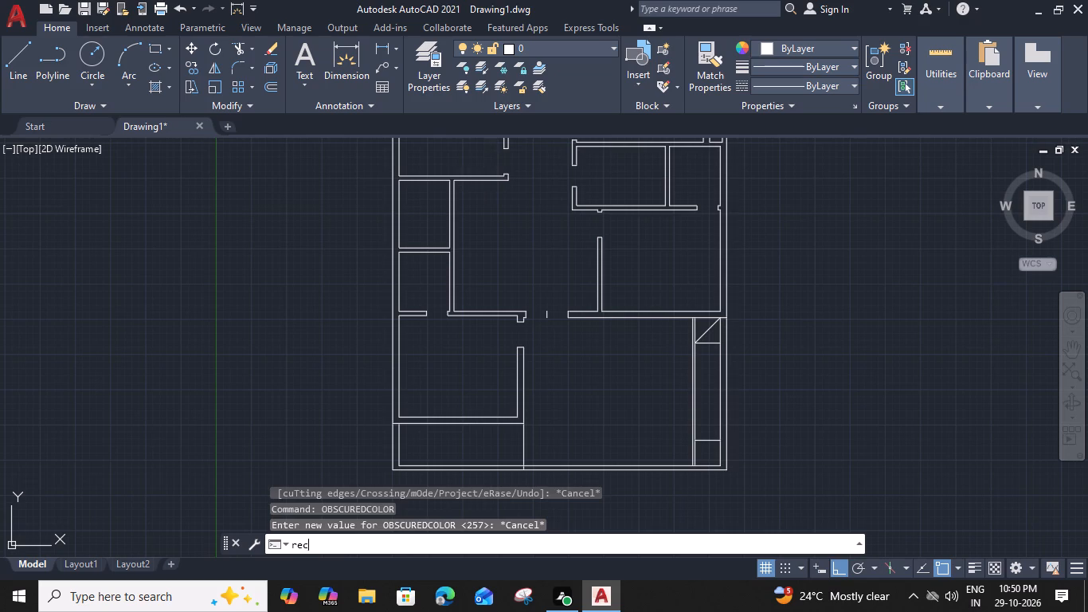
{"action": "left_click", "coordinate": [477, 223]}
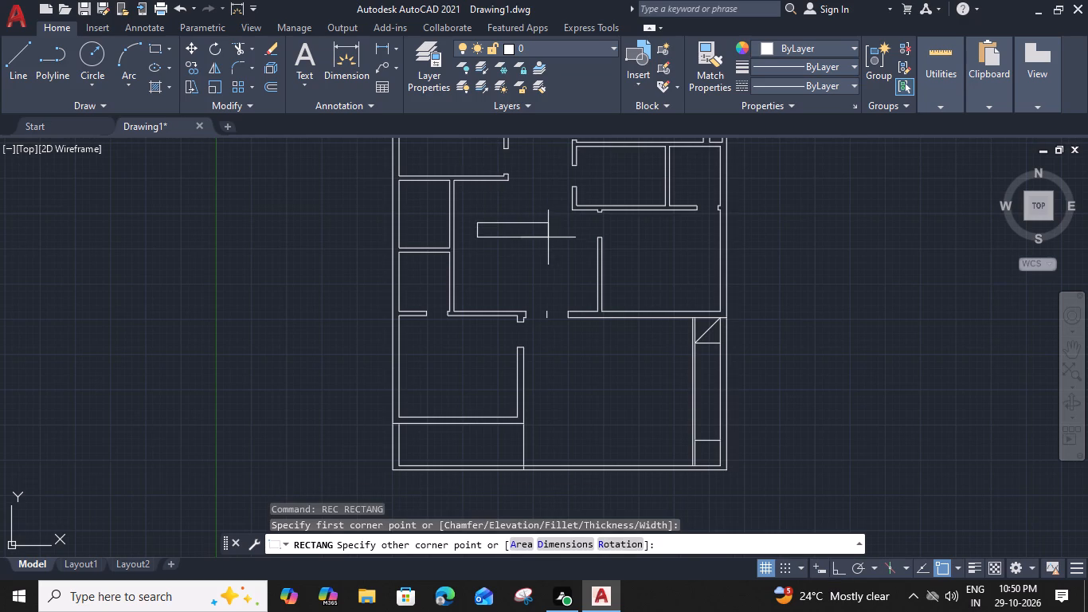
{"action": "type", "text": "d"}
{"action": "key", "text": "space"}
{"action": "type", "text": "6'"}
{"action": "key", "text": "space"}
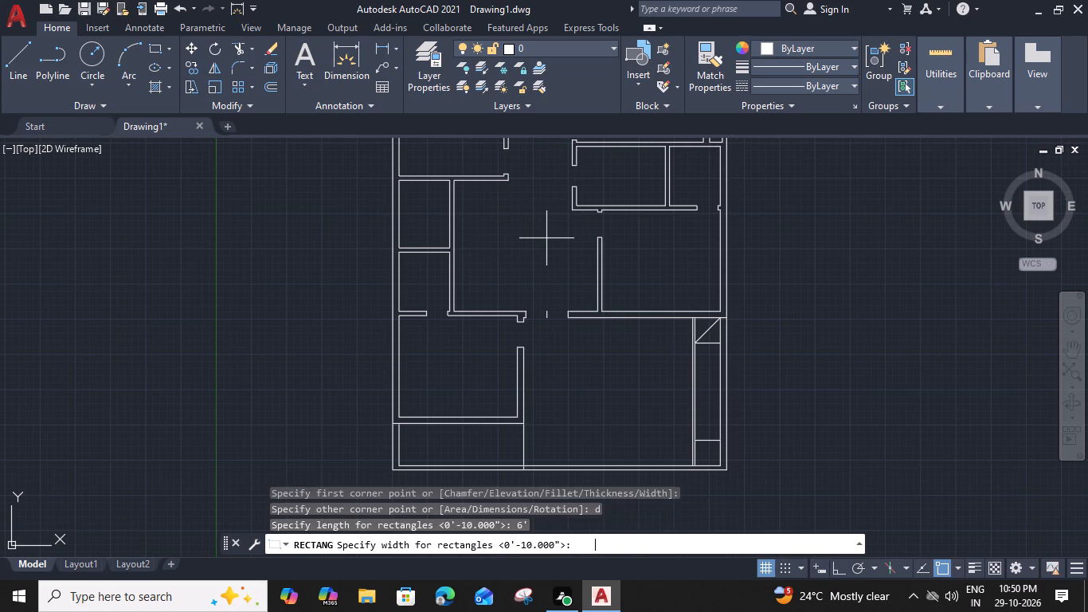
{"action": "type", "text": "9\""}
{"action": "key", "text": "Return"}
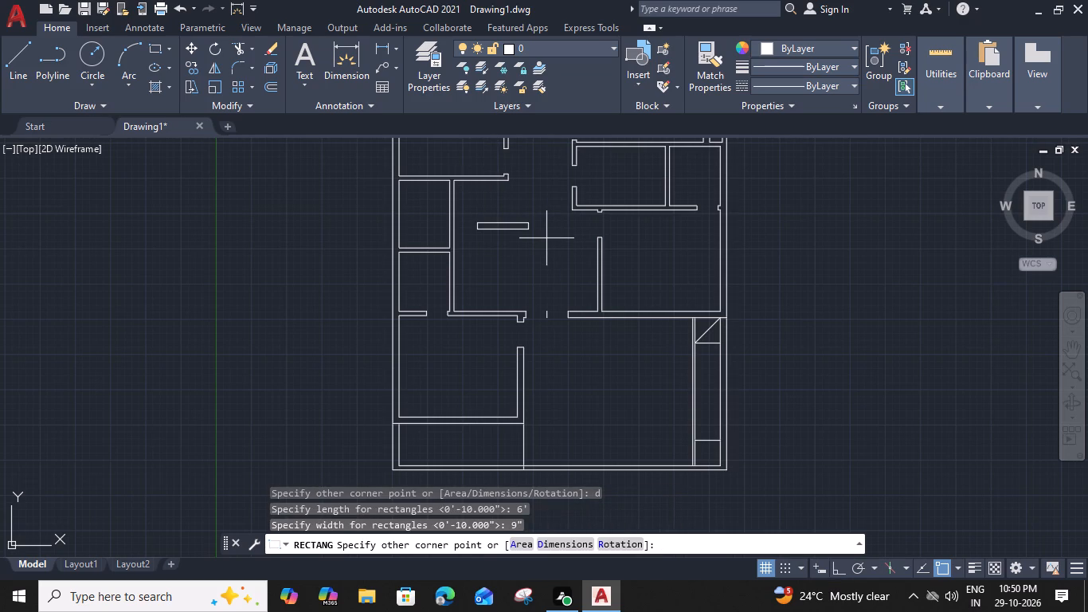
{"action": "left_click", "coordinate": [542, 257]}
{"action": "key", "text": "Escape"}
Draw a lengthwise centre line through the 6' by 9" rectangle, between the midpoints of its short sides.
{"action": "middle_click_drag", "start_coordinate": [561, 226], "coordinate": [591, 263]}
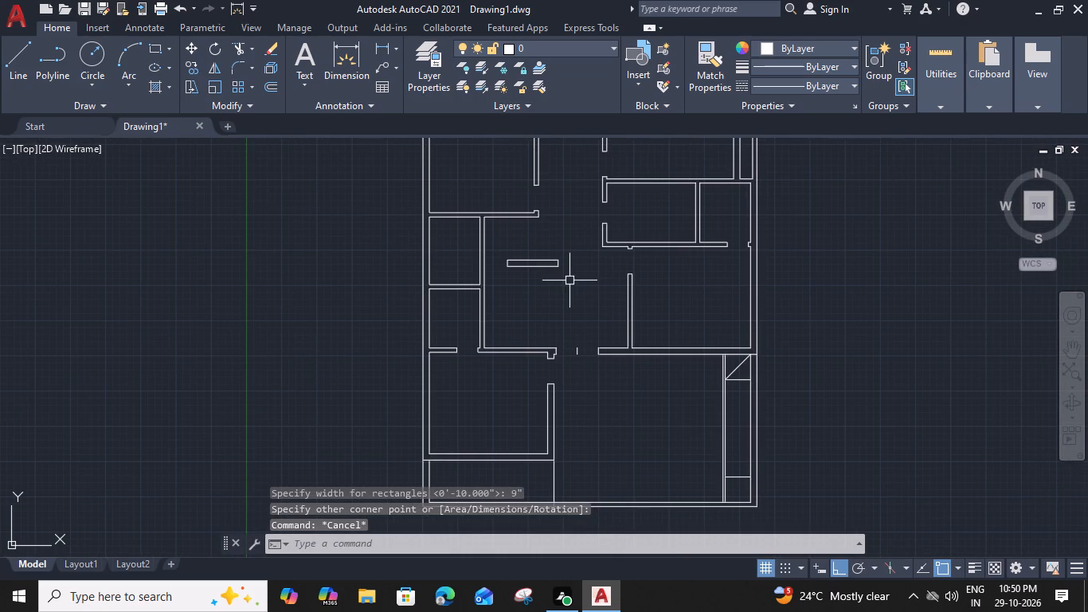
{"action": "key", "text": "l"}
{"action": "key", "text": "space"}
{"action": "scroll", "coordinate": [522, 257], "scroll_direction": "up", "scroll_amount": 2}
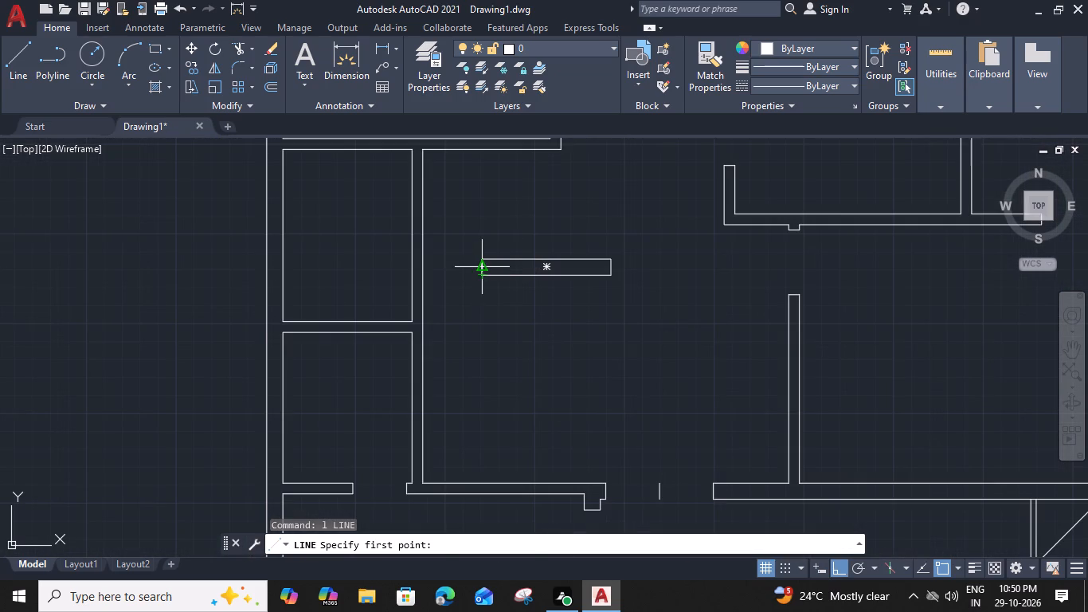
{"action": "left_click", "coordinate": [479, 266]}
{"action": "left_click", "coordinate": [609, 265]}
{"action": "key", "text": "space"}
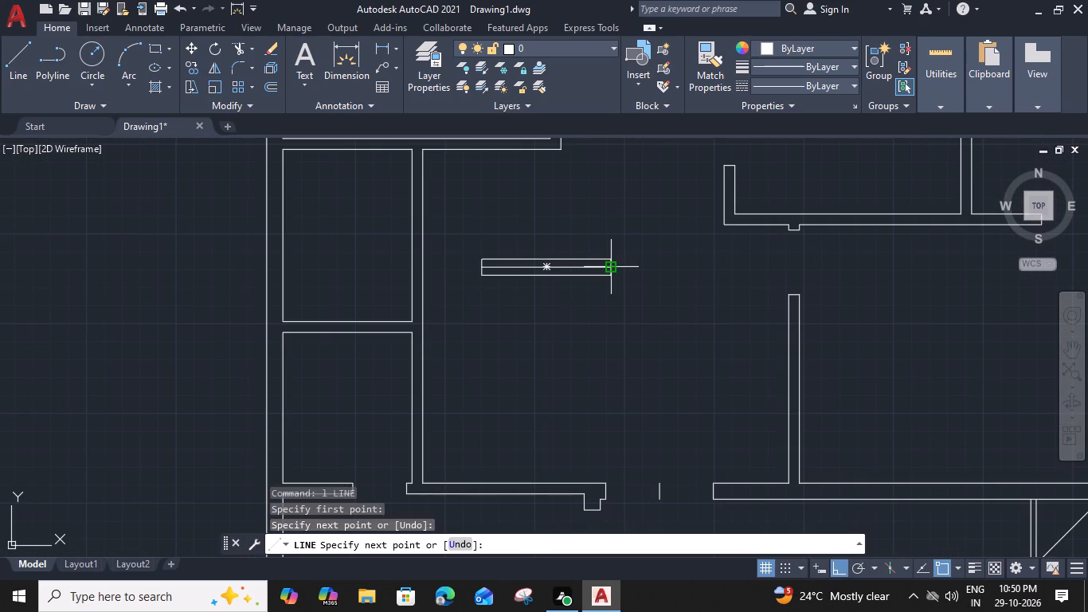
Offset the rectangle's centre line 1" to both sides.
{"action": "left_click", "coordinate": [543, 265]}
{"action": "key", "text": "o"}
{"action": "key", "text": "space"}
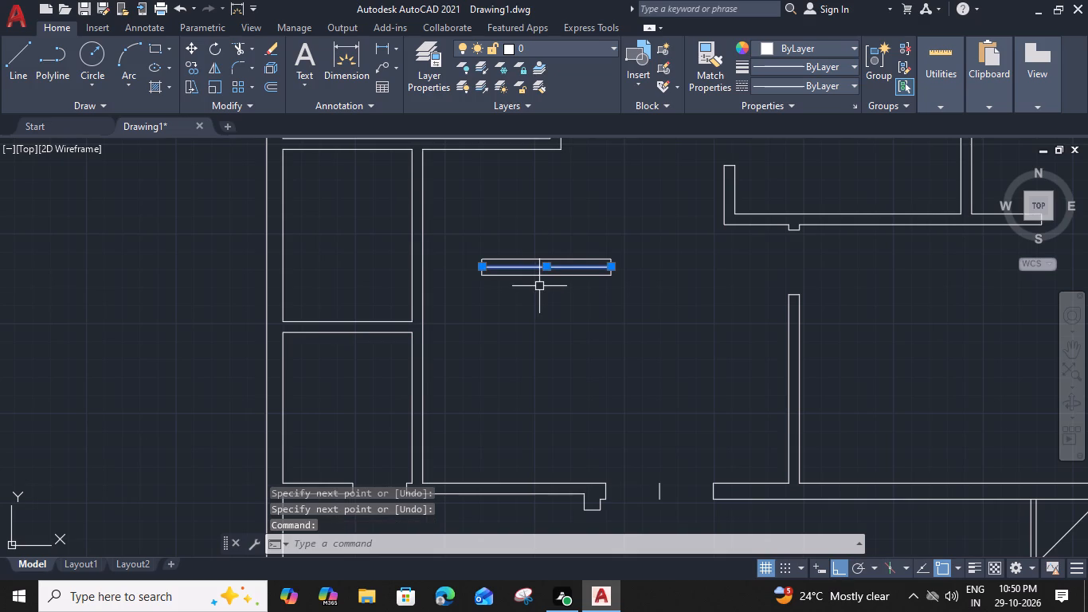
{"action": "key", "text": "6"}
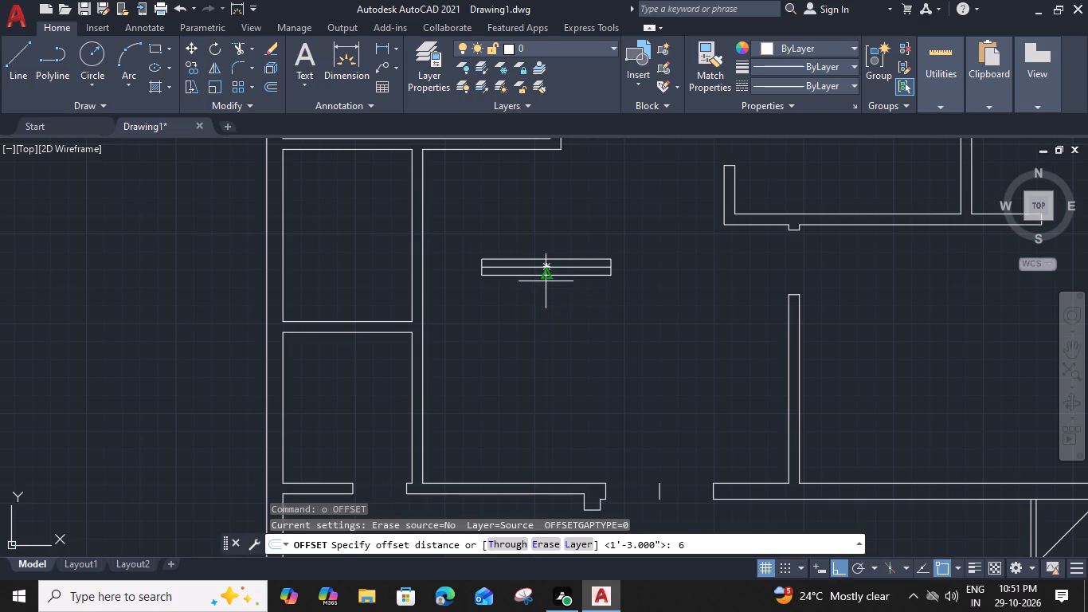
{"action": "key", "text": "BackSpace"}
{"action": "type", "text": "1\""}
{"action": "key", "text": "Return"}
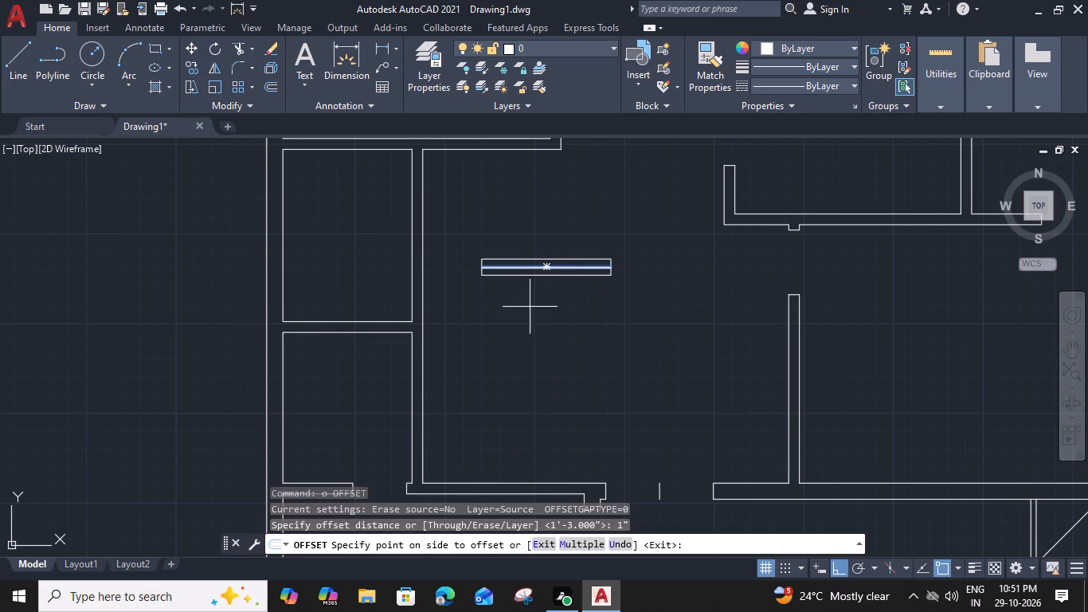
{"action": "left_click", "coordinate": [538, 316]}
{"action": "scroll", "coordinate": [539, 249], "scroll_direction": "up", "scroll_amount": 4}
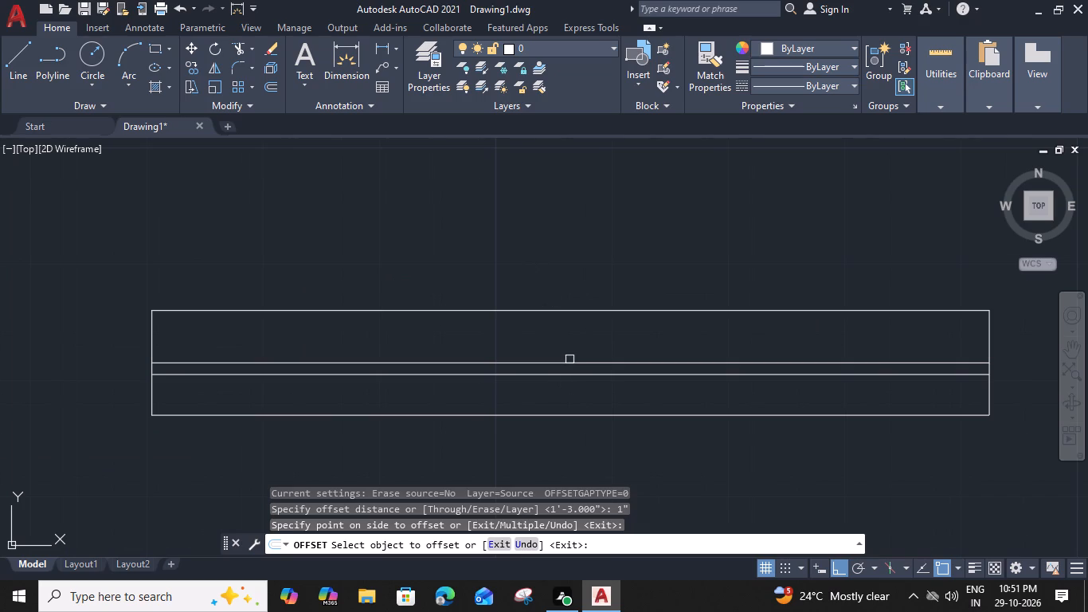
{"action": "left_click_drag", "start_coordinate": [565, 361], "coordinate": [562, 351]}
{"action": "left_click", "coordinate": [551, 304]}
{"action": "key", "text": "Escape"}
{"action": "key", "text": "Escape"}
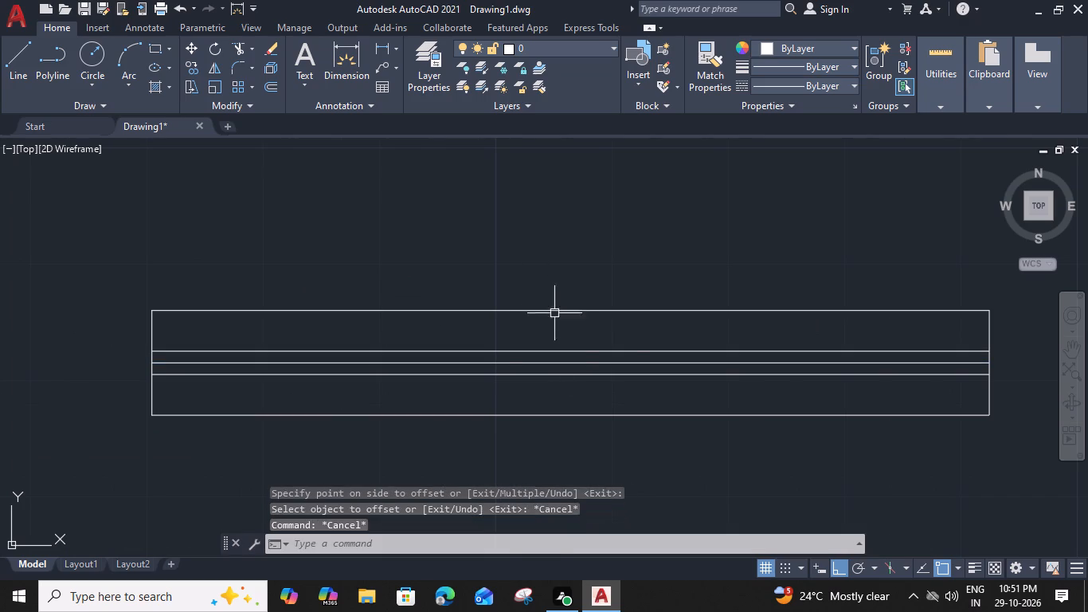
Set the colour of the three lines inside the rectangle to the red 153,27,30.
{"action": "left_click", "coordinate": [627, 339]}
{"action": "left_click", "coordinate": [542, 395]}
{"action": "left_click", "coordinate": [818, 50]}
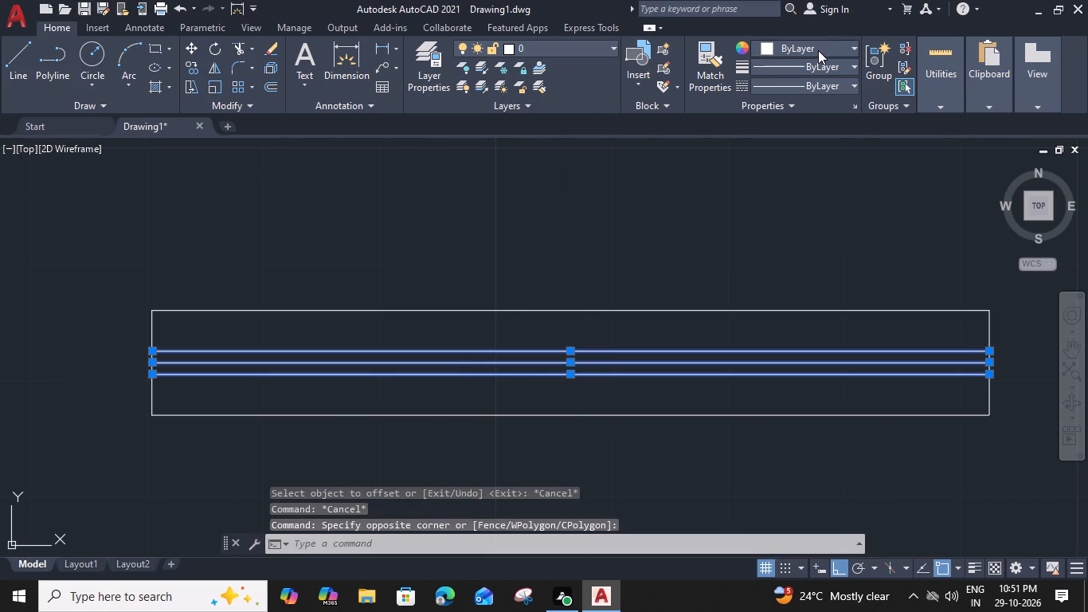
{"action": "left_click", "coordinate": [808, 115]}
Group the rectangle and its three red lines as one window symbol.
{"action": "left_click", "coordinate": [777, 216]}
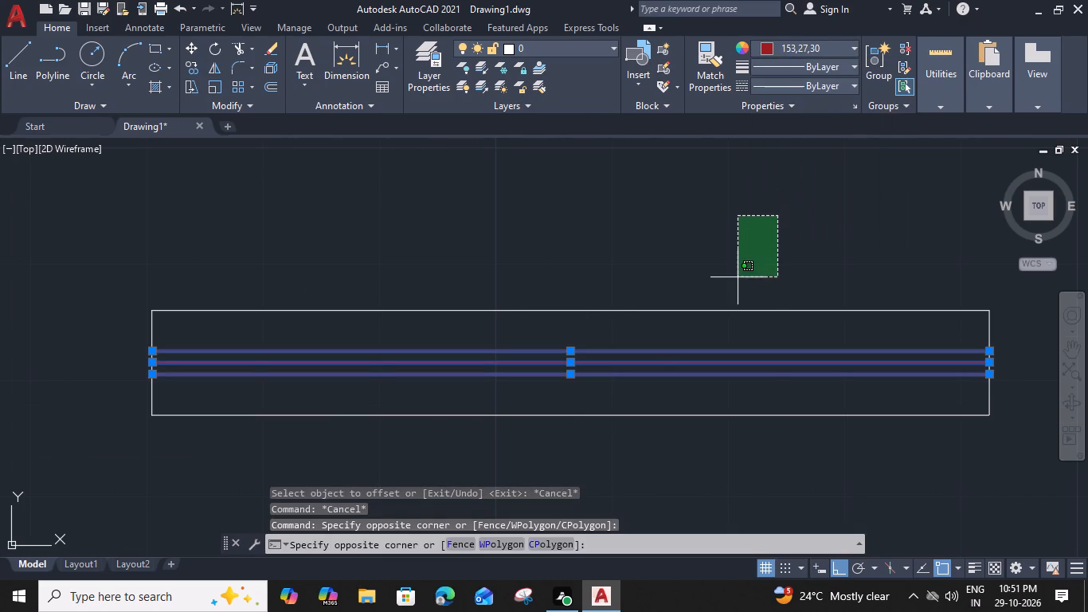
{"action": "left_click", "coordinate": [661, 472]}
{"action": "type", "text": "g"}
{"action": "key", "text": "space"}
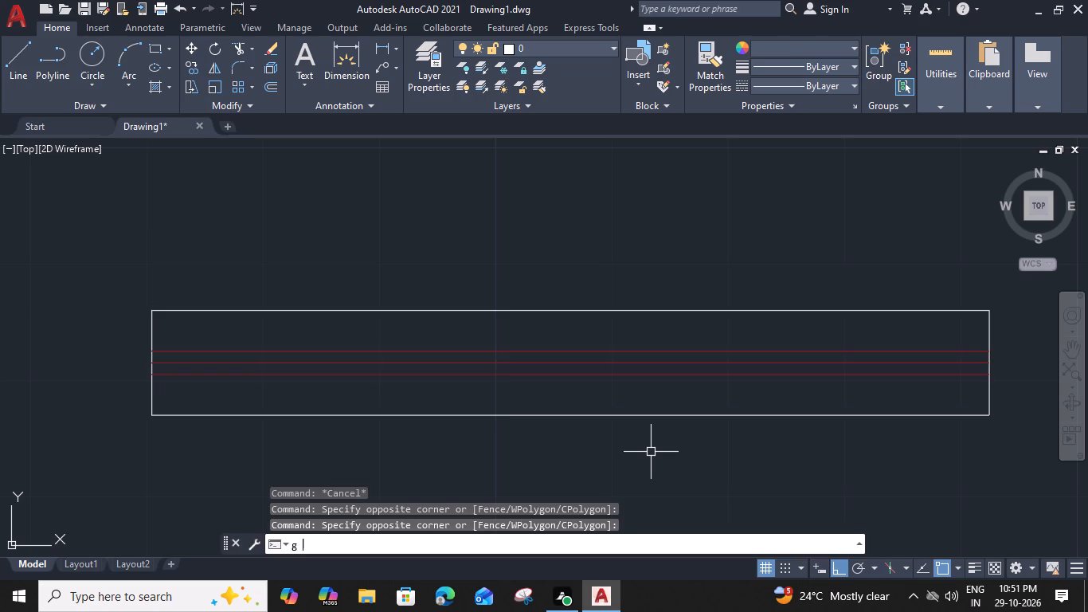
Move the window group by its bottom-edge midpoint to the midpoint of the upper middle room's top wall line.
{"action": "scroll", "coordinate": [651, 452], "scroll_direction": "down", "scroll_amount": 2}
{"action": "left_click", "coordinate": [603, 439]}
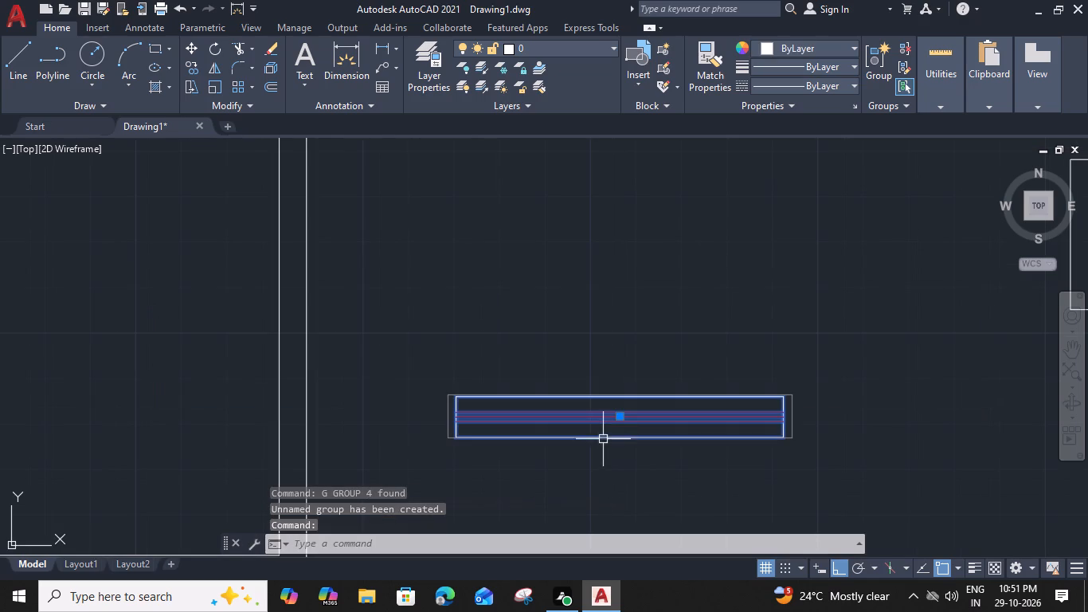
{"action": "type", "text": "m"}
{"action": "key", "text": "space"}
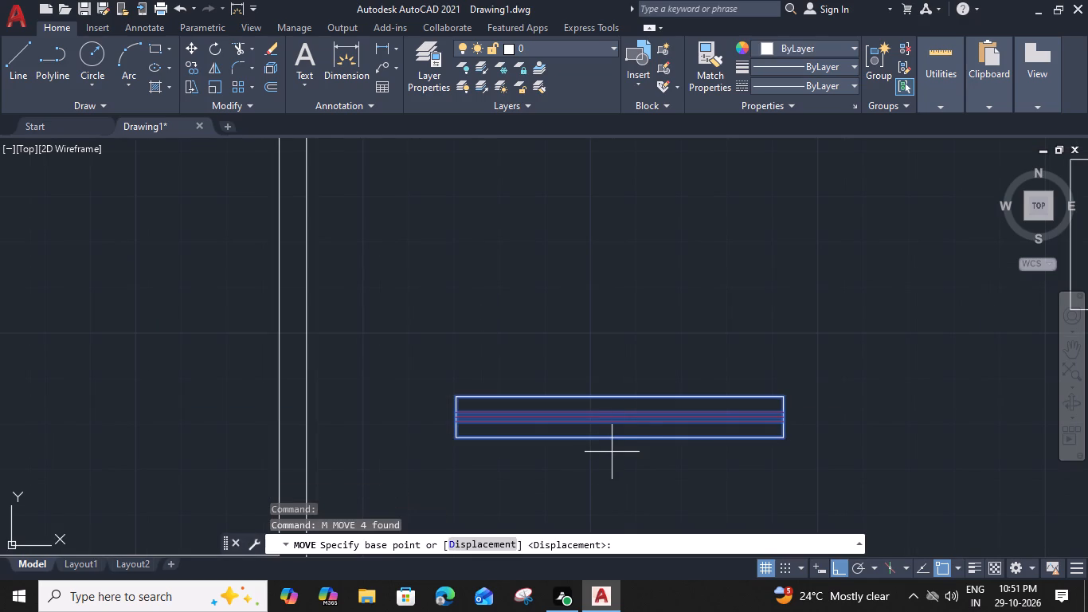
{"action": "left_click", "coordinate": [616, 439]}
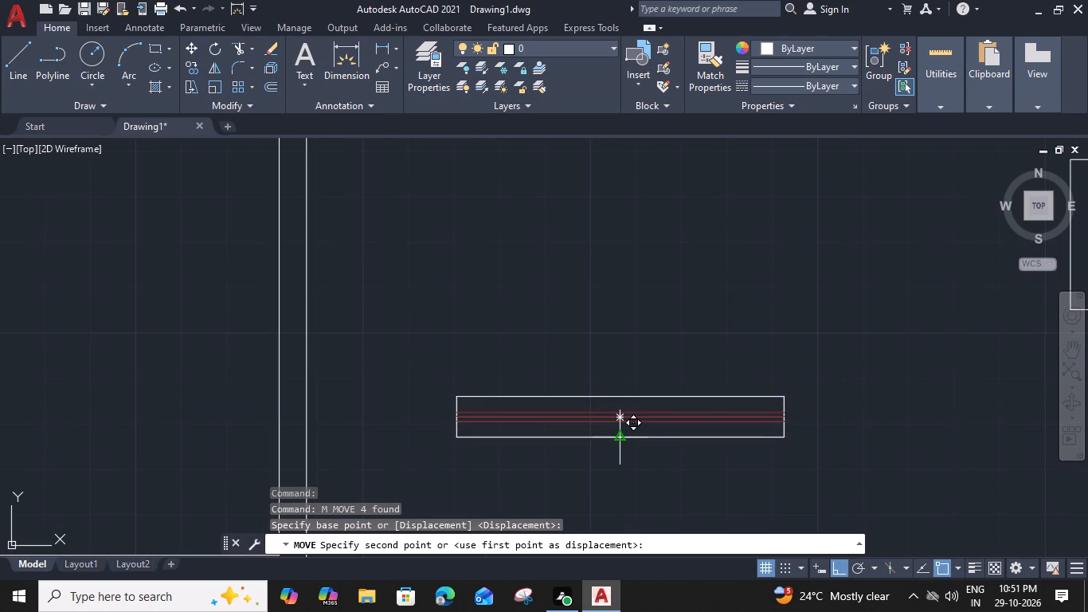
{"action": "middle_click_drag", "start_coordinate": [633, 303], "coordinate": [597, 441]}
{"action": "scroll", "coordinate": [597, 433], "scroll_direction": "down", "scroll_amount": 2}
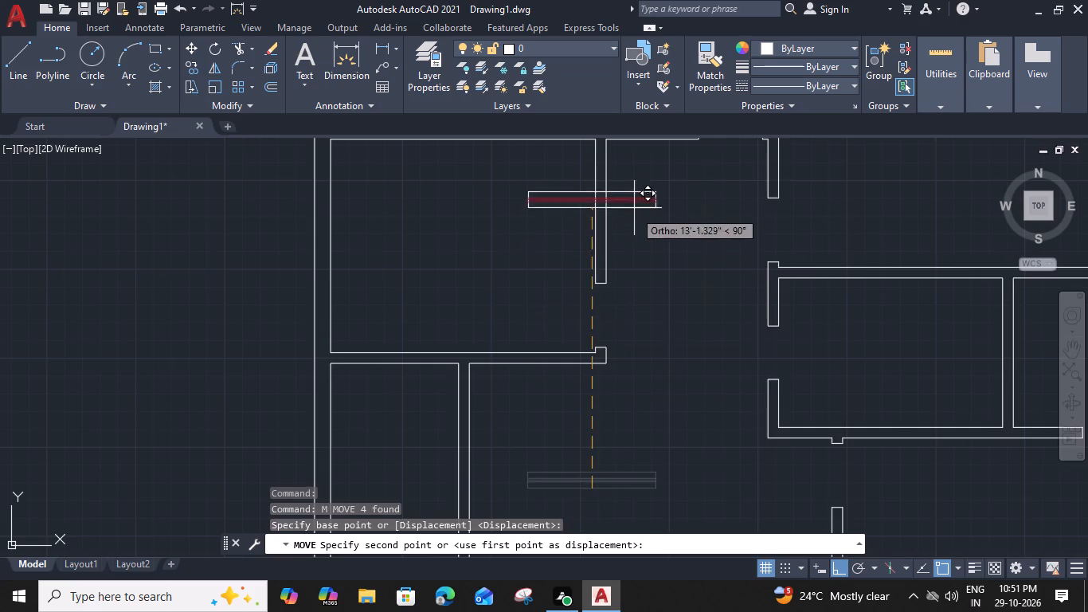
{"action": "middle_click_drag", "start_coordinate": [628, 230], "coordinate": [569, 499]}
{"action": "middle_click_drag", "start_coordinate": [544, 253], "coordinate": [524, 381]}
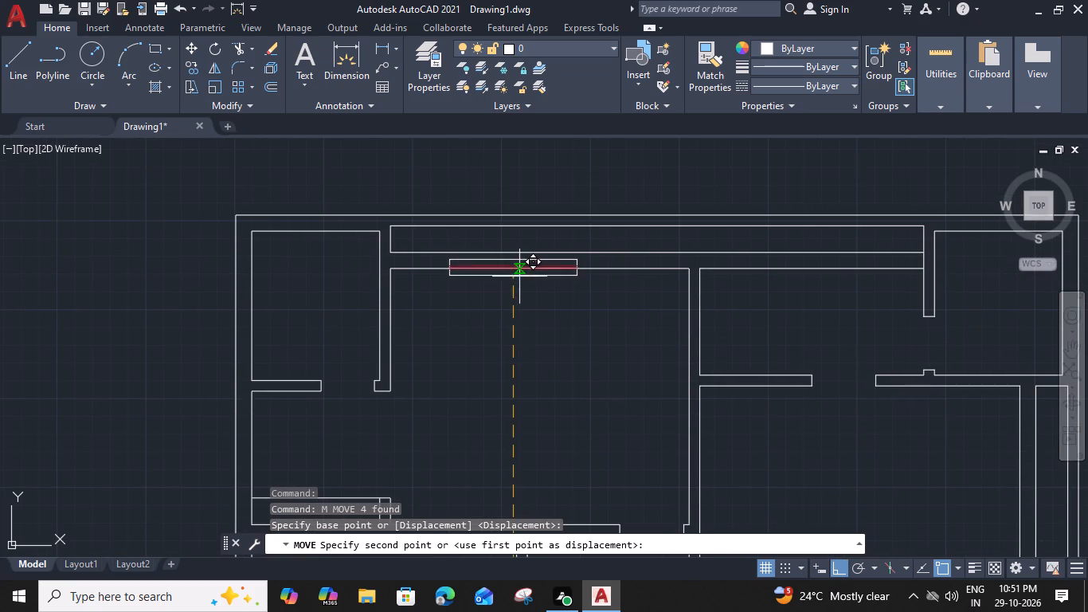
{"action": "left_click", "coordinate": [542, 268]}
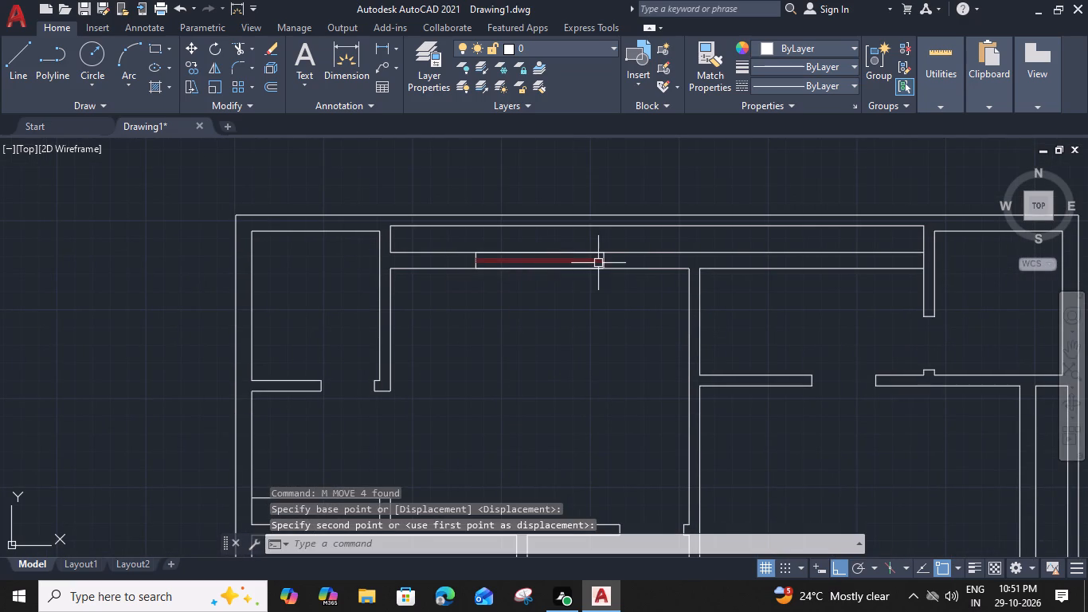
Copy the window group from the top wall straight down into the open space of the upper middle room.
{"action": "left_click", "coordinate": [598, 261]}
{"action": "type", "text": "co"}
{"action": "key", "text": "space"}
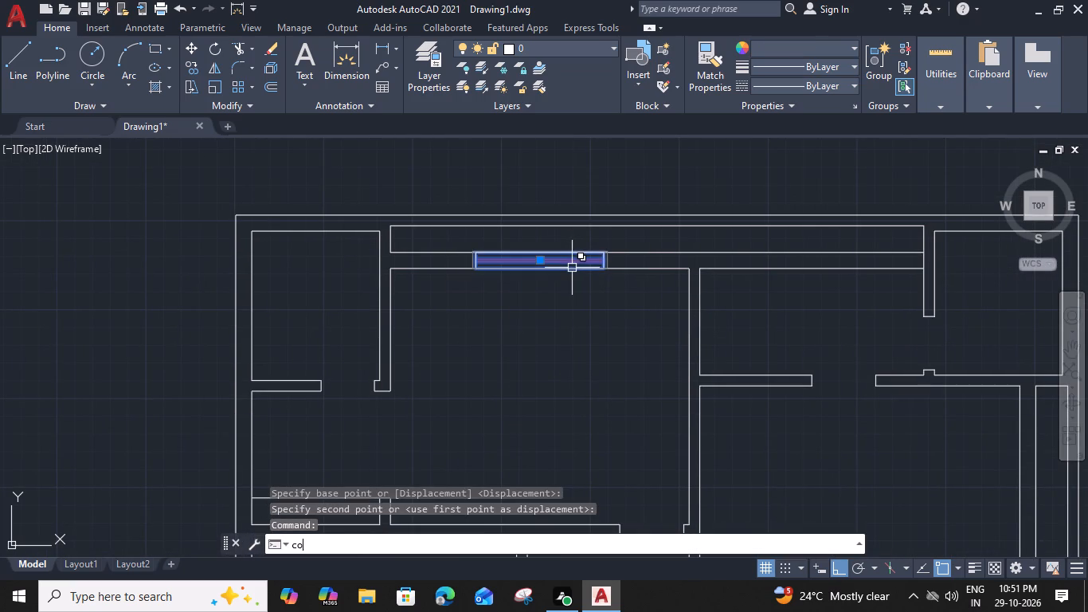
{"action": "left_click_drag", "start_coordinate": [542, 269], "coordinate": [541, 280]}
{"action": "left_click", "coordinate": [518, 391]}
{"action": "key", "text": "Escape"}
Rotate the copied window group in the upper middle room a quarter turn about its upper-right corner so it stands vertically.
{"action": "left_click_drag", "start_coordinate": [609, 345], "coordinate": [608, 359]}
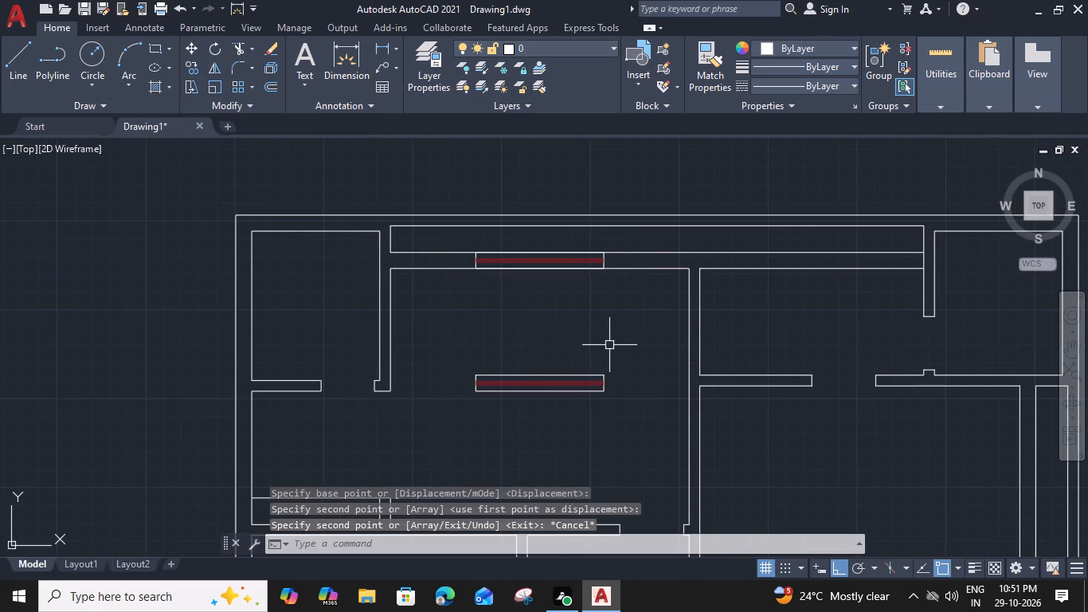
{"action": "left_click", "coordinate": [555, 456]}
{"action": "key", "text": "r"}
{"action": "type", "text": "o"}
{"action": "key", "text": "space"}
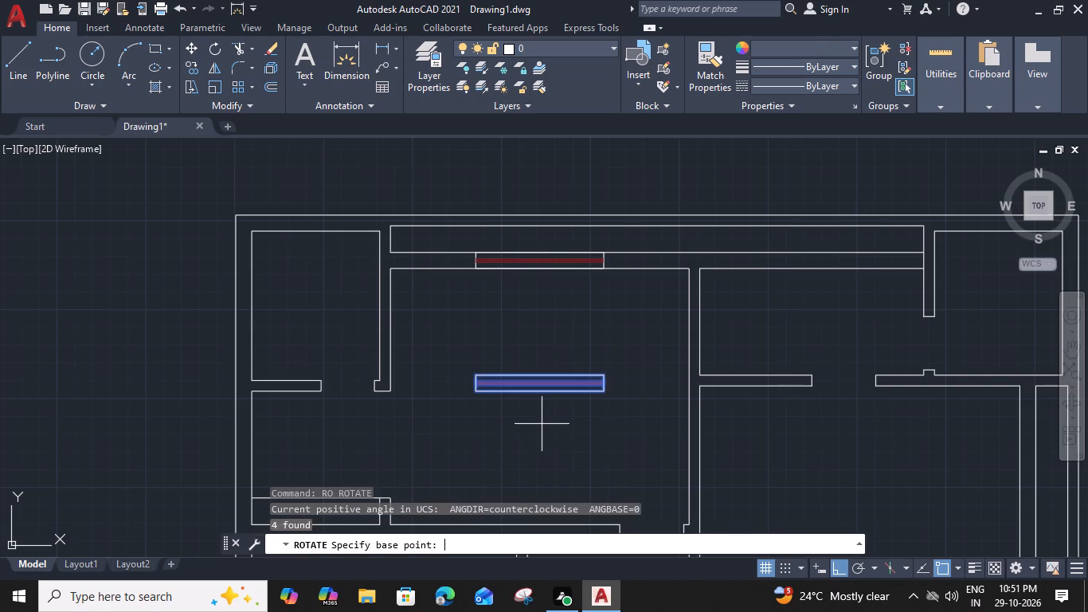
{"action": "left_click", "coordinate": [605, 378]}
{"action": "scroll", "coordinate": [602, 393], "scroll_direction": "up", "scroll_amount": 3}
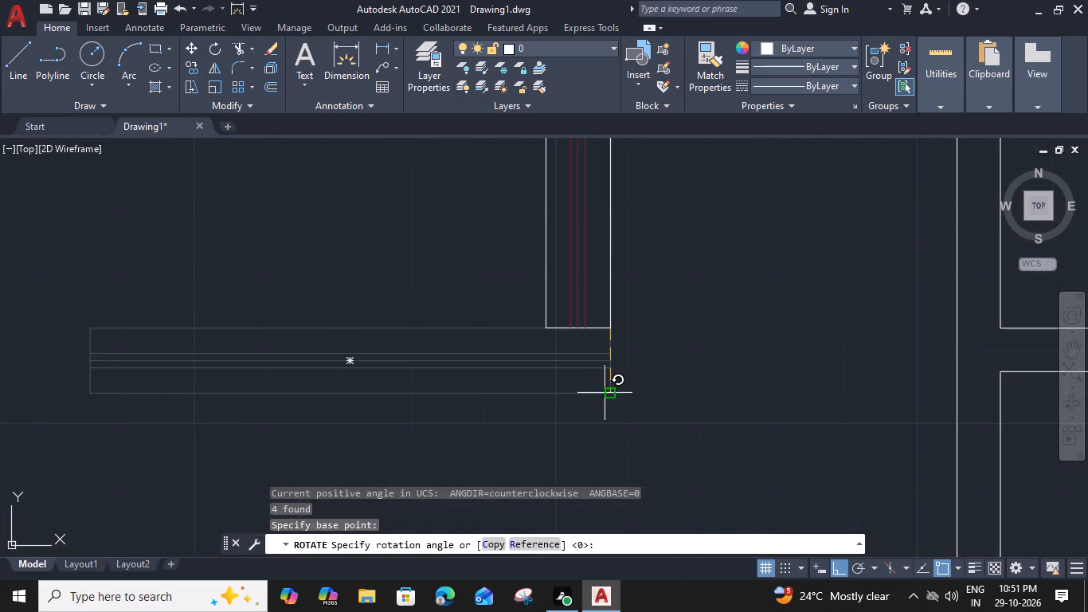
{"action": "left_click", "coordinate": [610, 390]}
Move the vertical window group by its left-edge midpoint to the midpoint of the upper right room's right-hand inner wall line.
{"action": "left_click_drag", "start_coordinate": [629, 324], "coordinate": [614, 327]}
{"action": "left_click", "coordinate": [533, 363]}
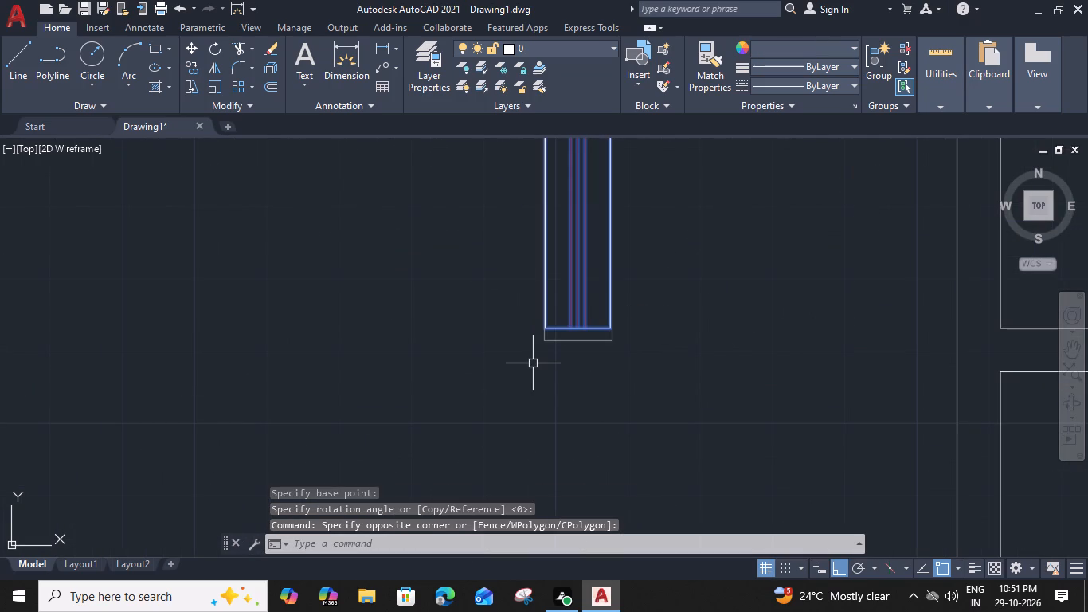
{"action": "key", "text": "m"}
{"action": "key", "text": "space"}
{"action": "scroll", "coordinate": [524, 345], "scroll_direction": "down", "scroll_amount": 1}
{"action": "middle_click_drag", "start_coordinate": [512, 309], "coordinate": [535, 443]}
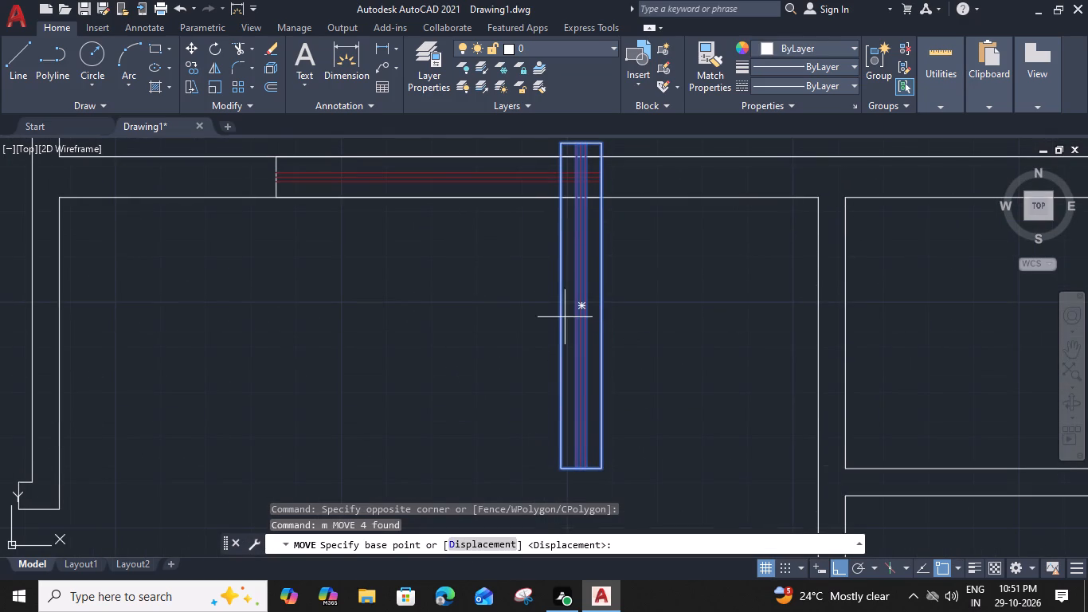
{"action": "left_click", "coordinate": [562, 310]}
{"action": "scroll", "coordinate": [562, 310], "scroll_direction": "down", "scroll_amount": 3}
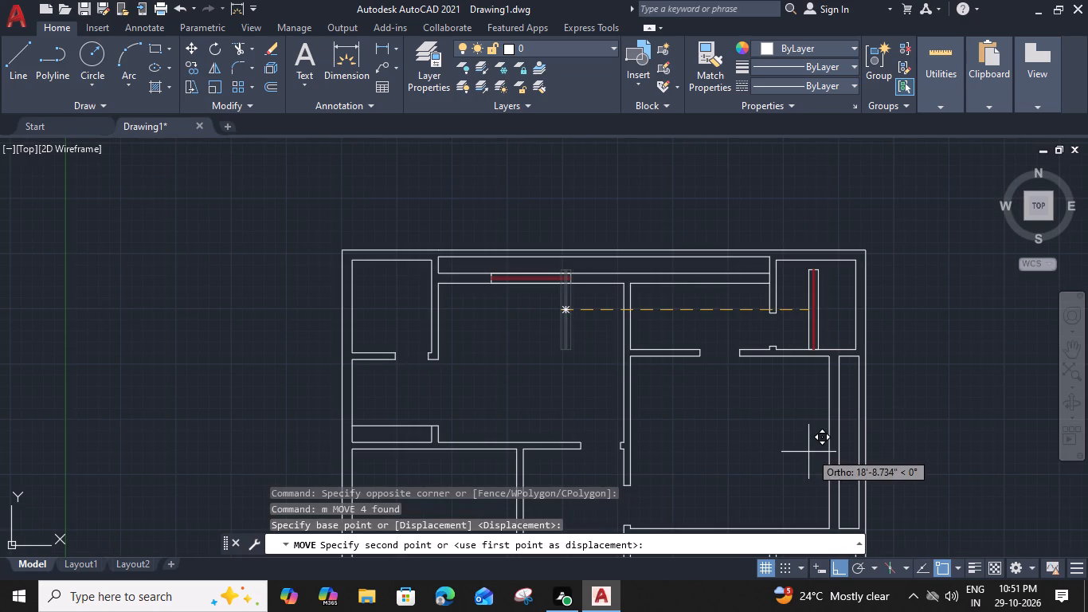
{"action": "left_click", "coordinate": [830, 444]}
Copy the vertical window group from the right wall to the right-hand partition of the small room on the plan's left side.
{"action": "left_click", "coordinate": [835, 405]}
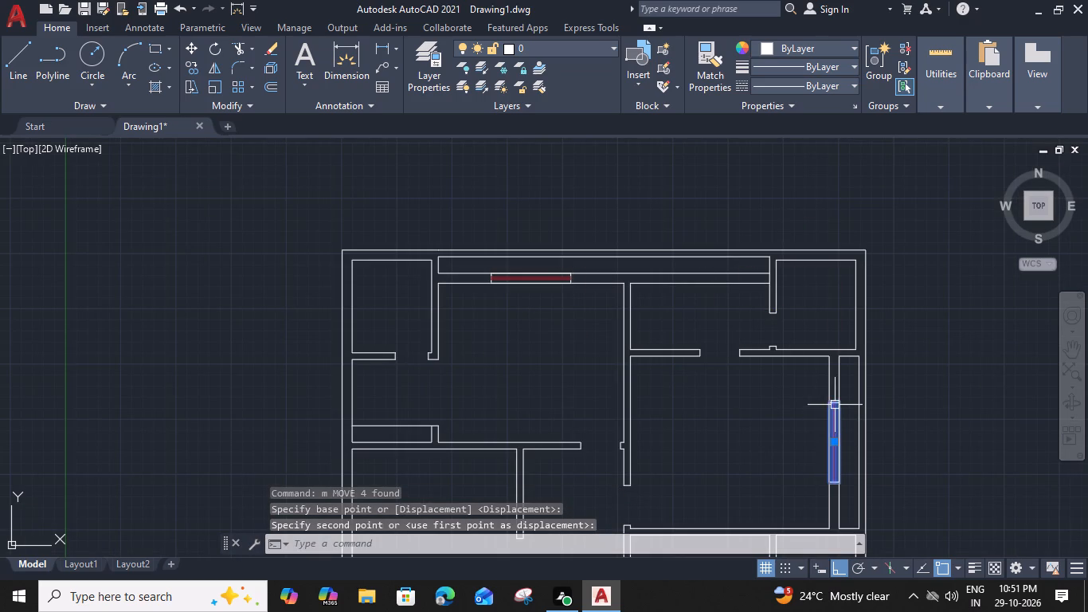
{"action": "type", "text": "co"}
{"action": "key", "text": "space"}
{"action": "scroll", "coordinate": [875, 458], "scroll_direction": "up", "scroll_amount": 1}
{"action": "left_click", "coordinate": [817, 433]}
{"action": "scroll", "coordinate": [817, 433], "scroll_direction": "down", "scroll_amount": 2}
{"action": "middle_click_drag", "start_coordinate": [703, 453], "coordinate": [731, 418]}
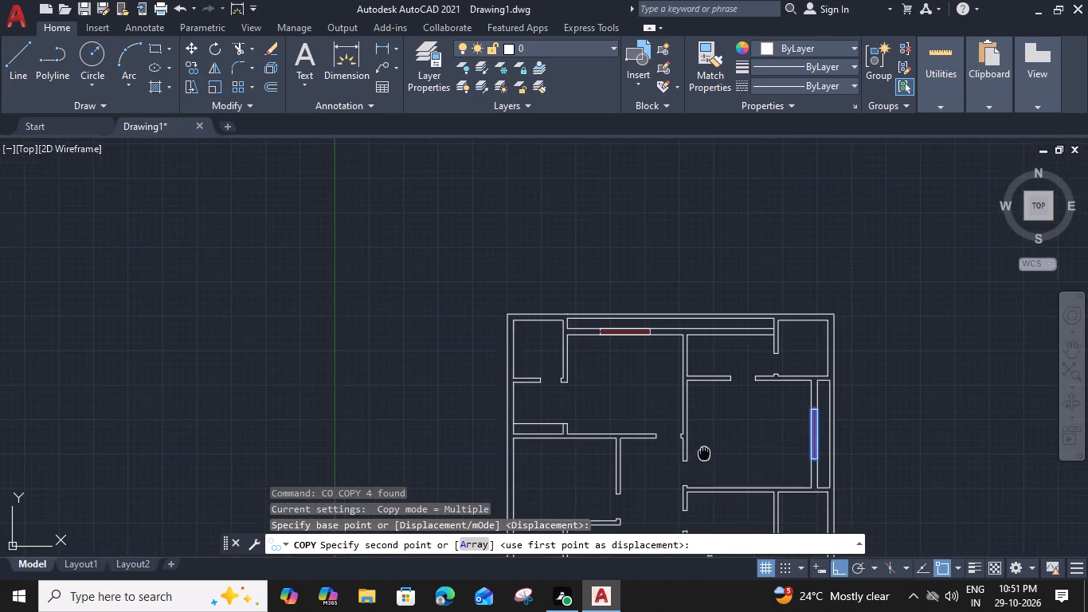
{"action": "middle_click_drag", "start_coordinate": [731, 418], "coordinate": [804, 291]}
{"action": "scroll", "coordinate": [679, 407], "scroll_direction": "up", "scroll_amount": 1}
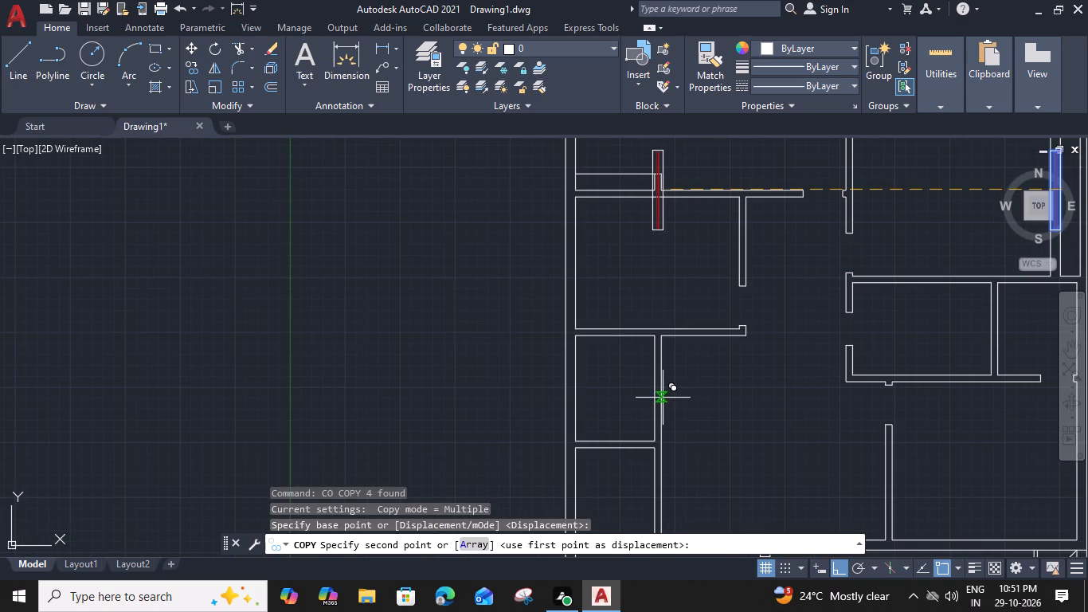
{"action": "left_click", "coordinate": [663, 393]}
{"action": "key", "text": "Escape"}
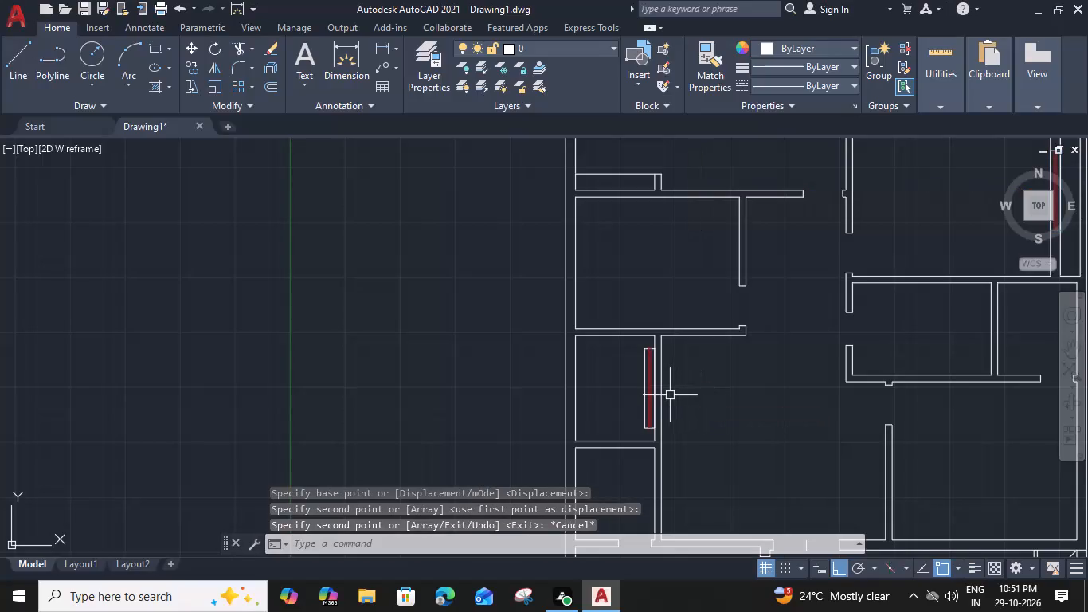
Move the copied window by its right-edge midpoint onto the outer line of the small room's right-hand partition.
{"action": "left_click", "coordinate": [652, 392]}
{"action": "key", "text": "m"}
{"action": "key", "text": "space"}
{"action": "scroll", "coordinate": [668, 397], "scroll_direction": "up", "scroll_amount": 3}
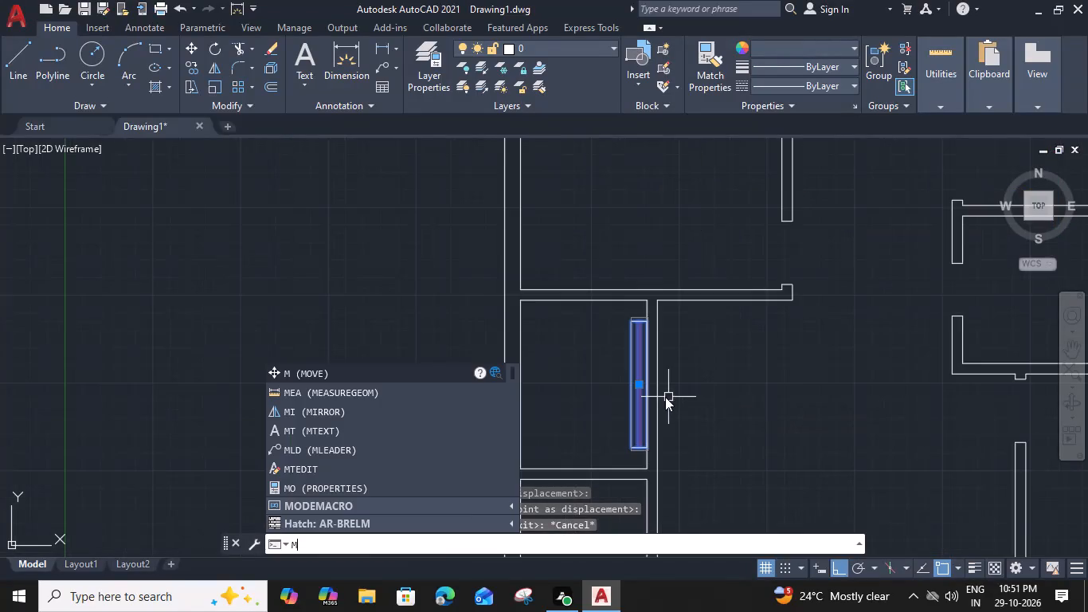
{"action": "key", "text": "space"}
{"action": "left_click", "coordinate": [652, 382]}
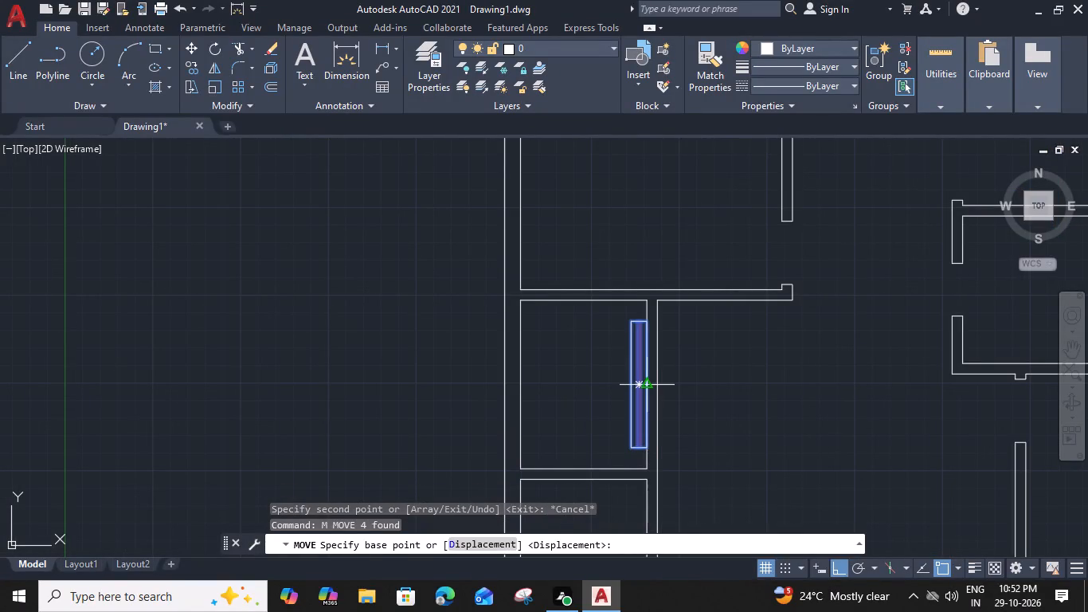
{"action": "left_click", "coordinate": [661, 384]}
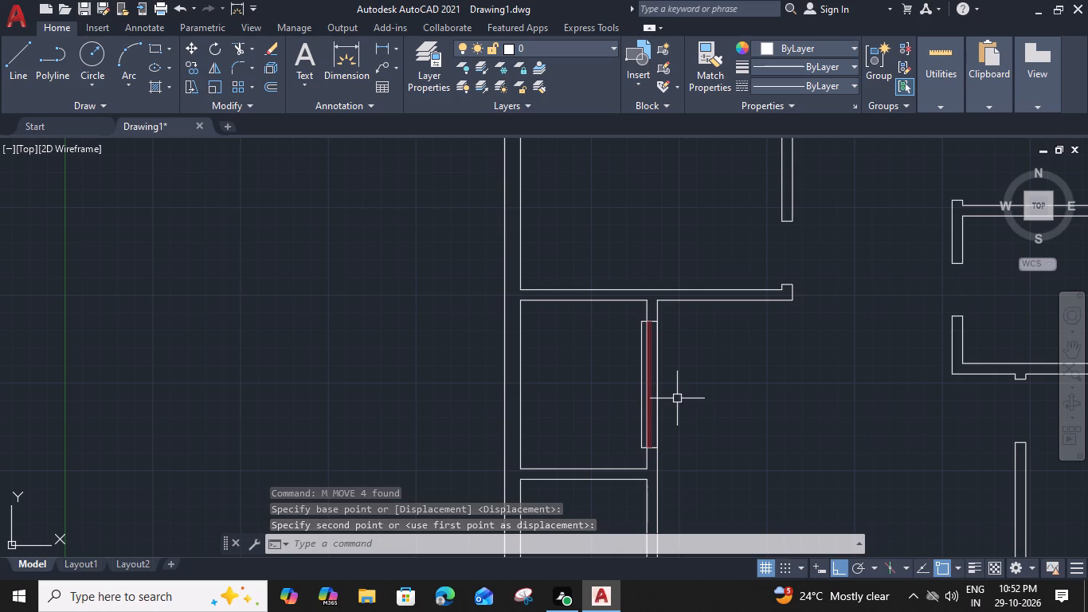
Ungroup the window symbol on the small room's partition.
{"action": "left_click", "coordinate": [643, 426]}
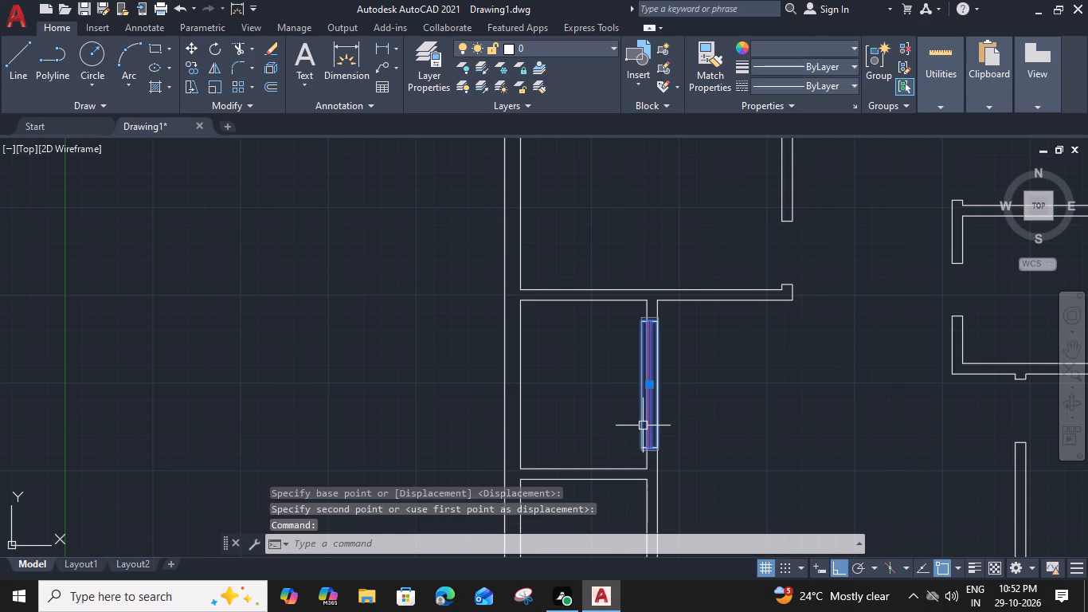
{"action": "key", "text": "u"}
{"action": "type", "text": "ng"}
{"action": "key", "text": "space"}
Delete the three red lines inside the ungrouped window rectangle on the small room's partition.
{"action": "scroll", "coordinate": [658, 391], "scroll_direction": "up", "scroll_amount": 3}
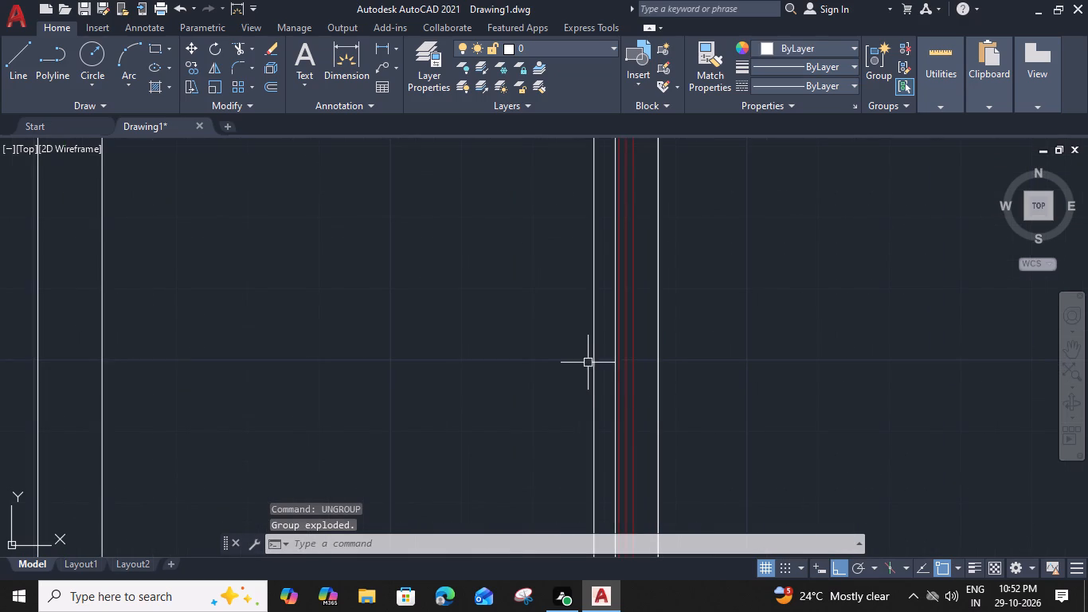
{"action": "left_click", "coordinate": [588, 363]}
{"action": "left_click", "coordinate": [595, 386]}
{"action": "left_click", "coordinate": [594, 359]}
{"action": "key", "text": "Escape"}
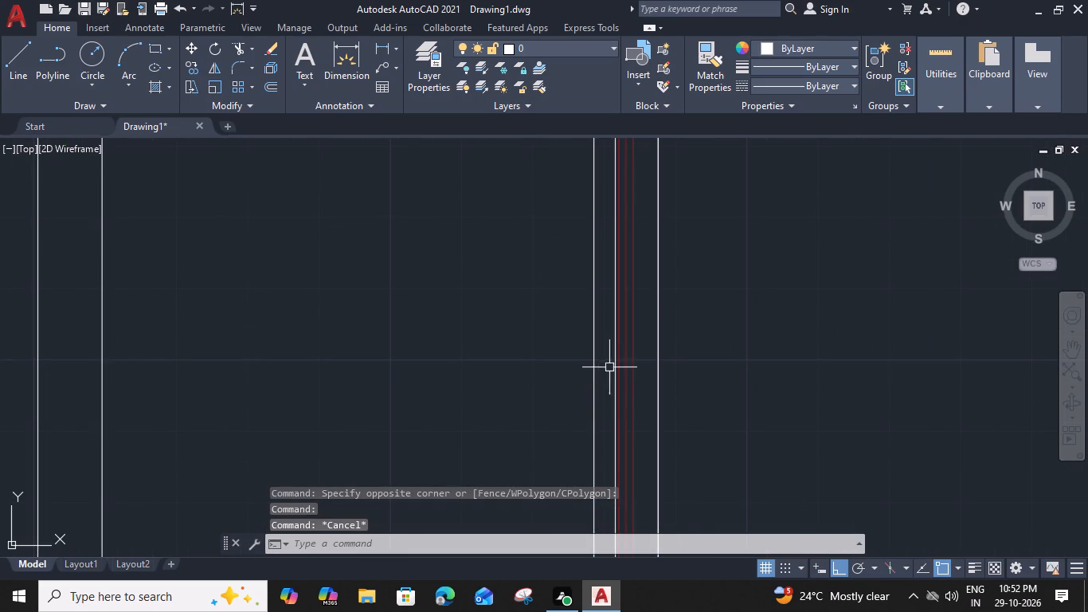
{"action": "scroll", "coordinate": [619, 366], "scroll_direction": "up", "scroll_amount": 2}
{"action": "left_click", "coordinate": [616, 363]}
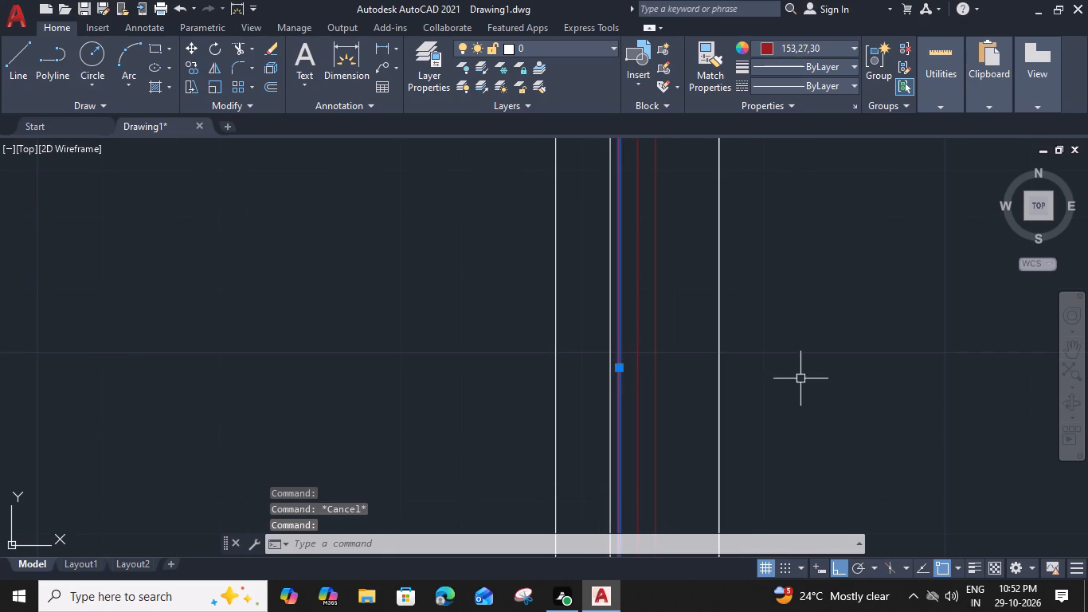
{"action": "key", "text": "Delete"}
{"action": "left_click", "coordinate": [636, 396]}
{"action": "key", "text": "Delete"}
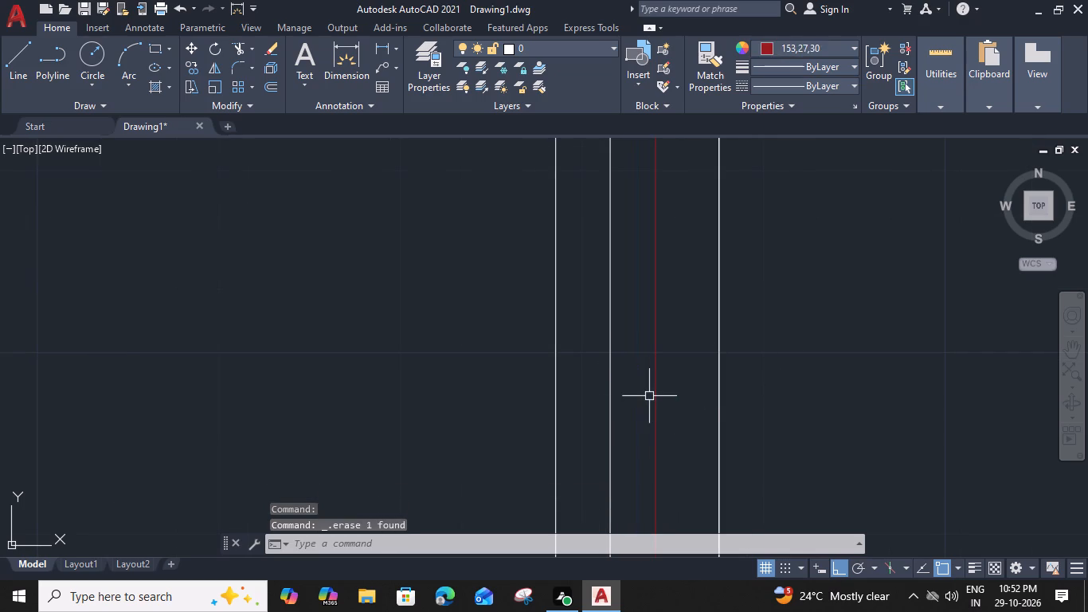
{"action": "left_click", "coordinate": [650, 396]}
{"action": "key", "text": "Delete"}
{"action": "left_click", "coordinate": [682, 428]}
{"action": "left_click", "coordinate": [656, 398]}
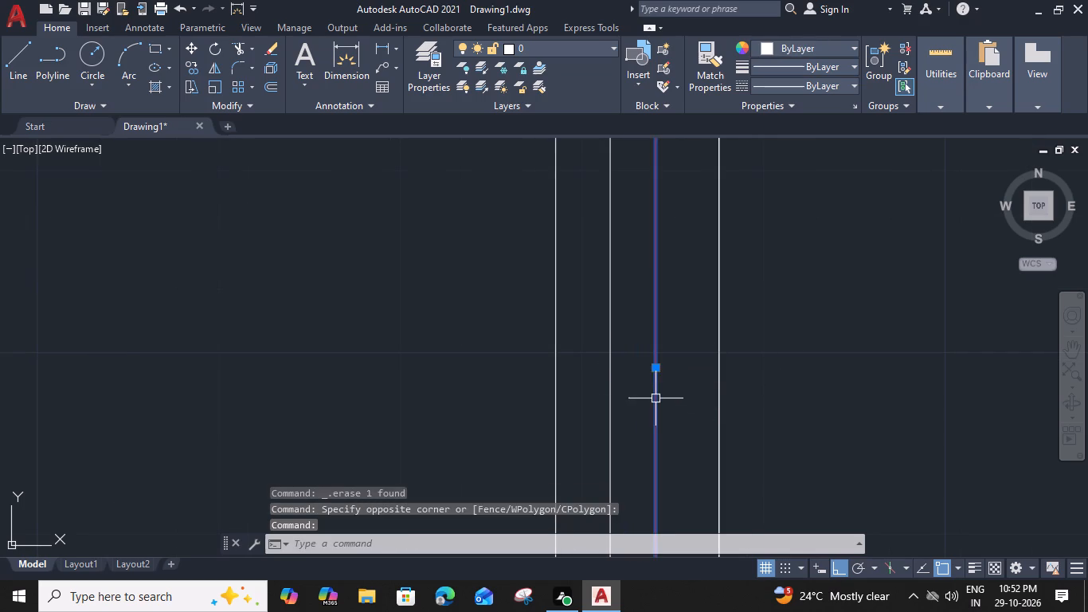
{"action": "key", "text": "Delete"}
Stretch the window rectangle's left edge to the partition's inner line so the rectangle matches the partition thickness.
{"action": "left_click", "coordinate": [553, 366]}
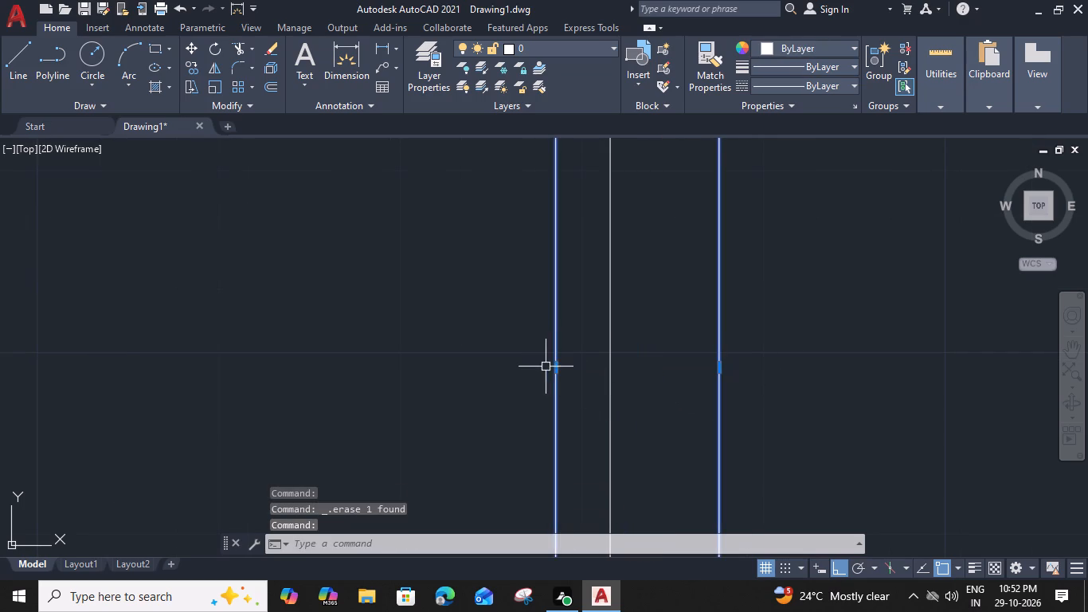
{"action": "left_click", "coordinate": [558, 367]}
{"action": "left_click", "coordinate": [615, 371]}
Draw a vertical centre line through the narrowed window rectangle between the midpoints of its top and bottom edges.
{"action": "scroll", "coordinate": [616, 368], "scroll_direction": "down", "scroll_amount": 1}
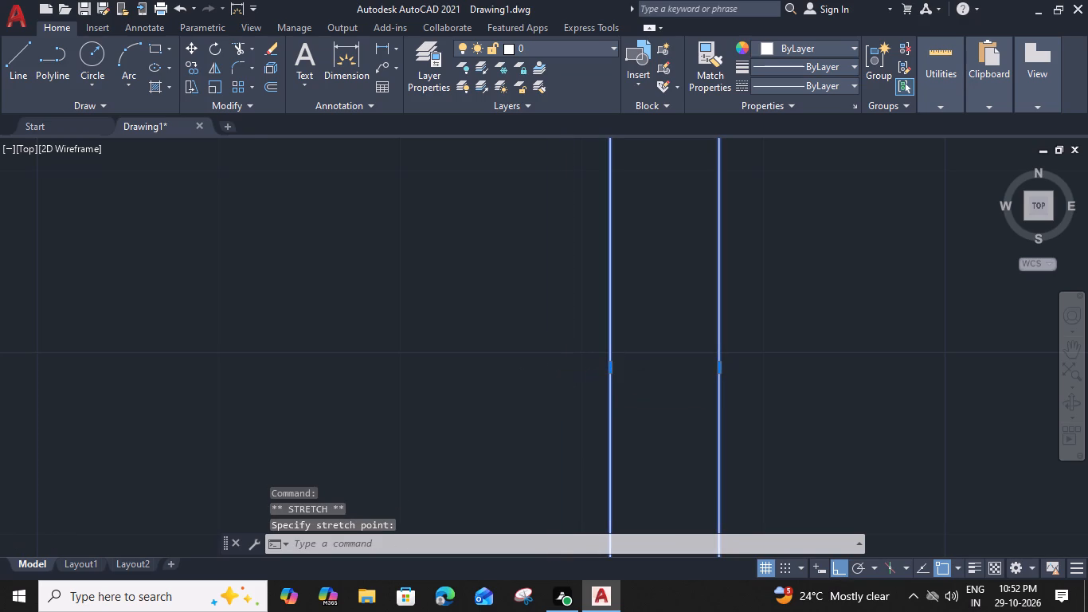
{"action": "type", "text": "l"}
{"action": "key", "text": "space"}
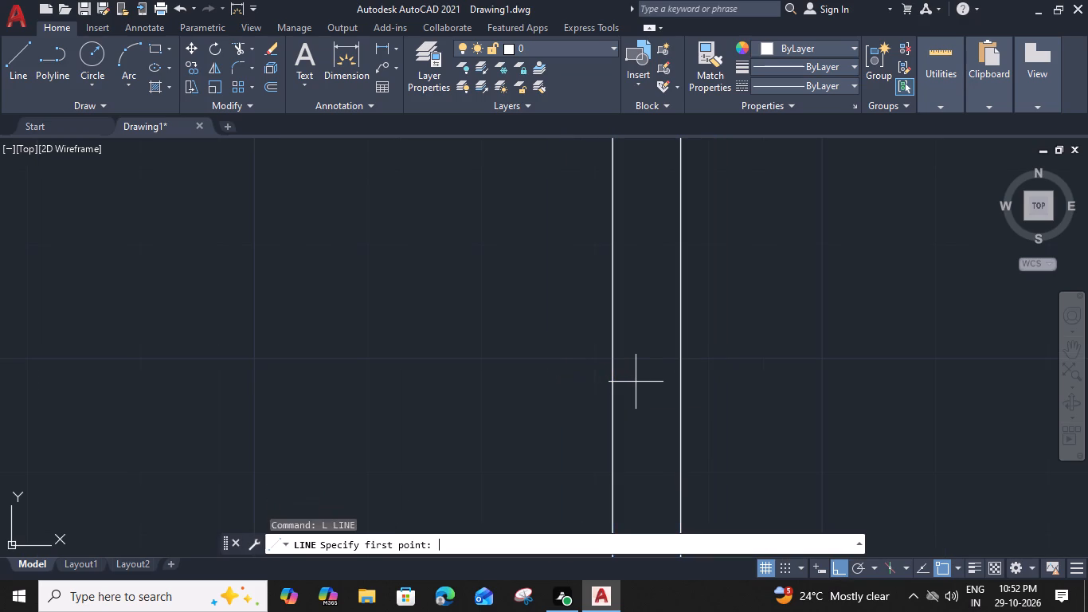
{"action": "scroll", "coordinate": [636, 382], "scroll_direction": "down", "scroll_amount": 3}
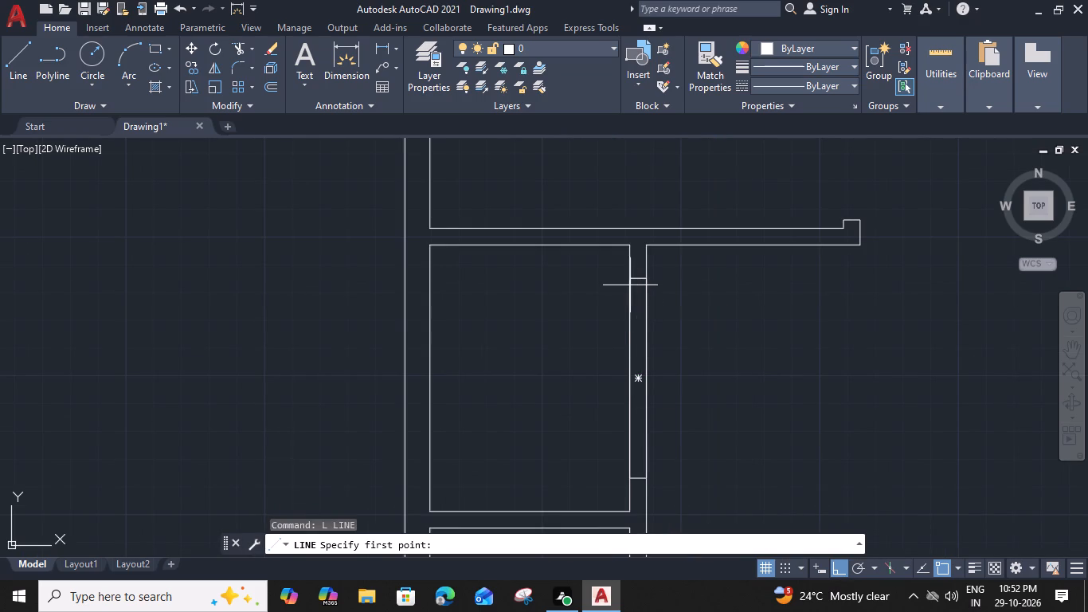
{"action": "scroll", "coordinate": [648, 290], "scroll_direction": "up", "scroll_amount": 2}
{"action": "left_click", "coordinate": [628, 261]}
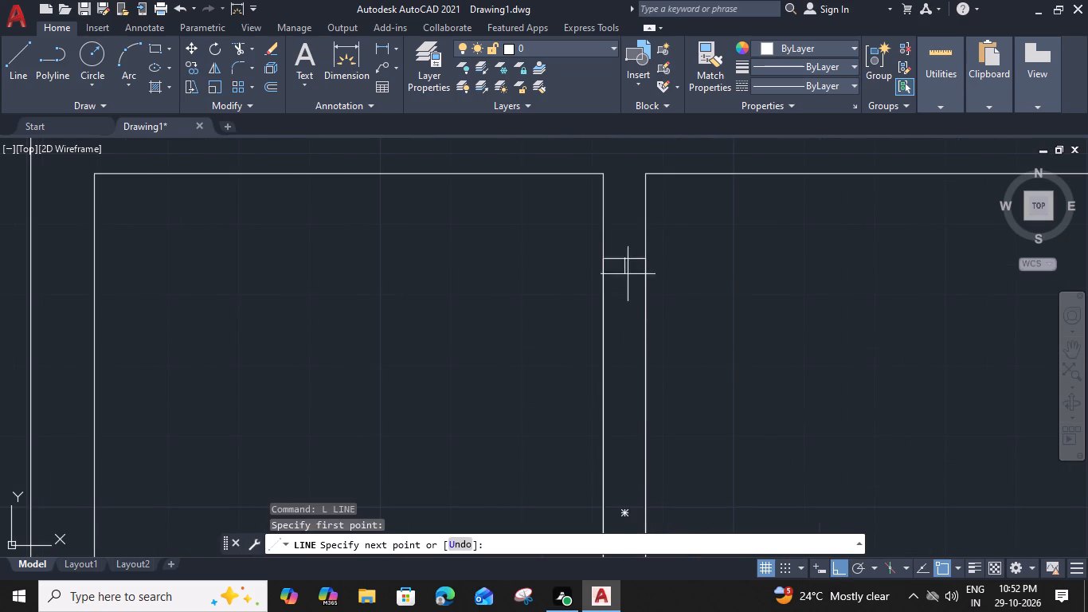
{"action": "scroll", "coordinate": [621, 441], "scroll_direction": "down", "scroll_amount": 1}
{"action": "middle_click_drag", "start_coordinate": [620, 426], "coordinate": [620, 256]}
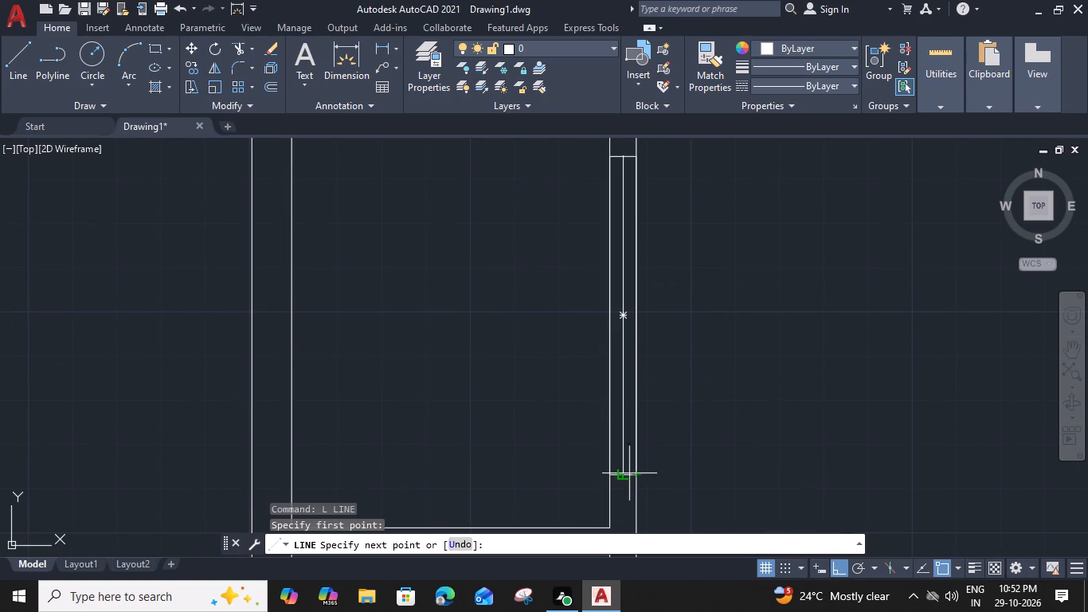
{"action": "left_click", "coordinate": [626, 477]}
{"action": "key", "text": "Escape"}
Offset the window's centre line 1" to each side.
{"action": "left_click", "coordinate": [624, 444]}
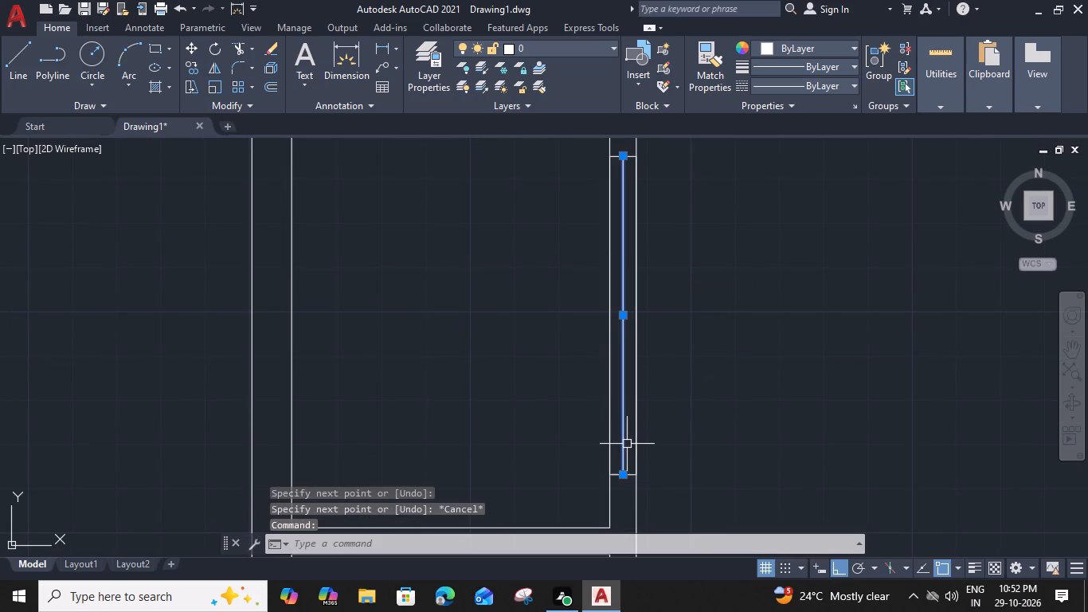
{"action": "key", "text": "o"}
{"action": "key", "text": "space"}
{"action": "type", "text": "1\""}
{"action": "key", "text": "Return"}
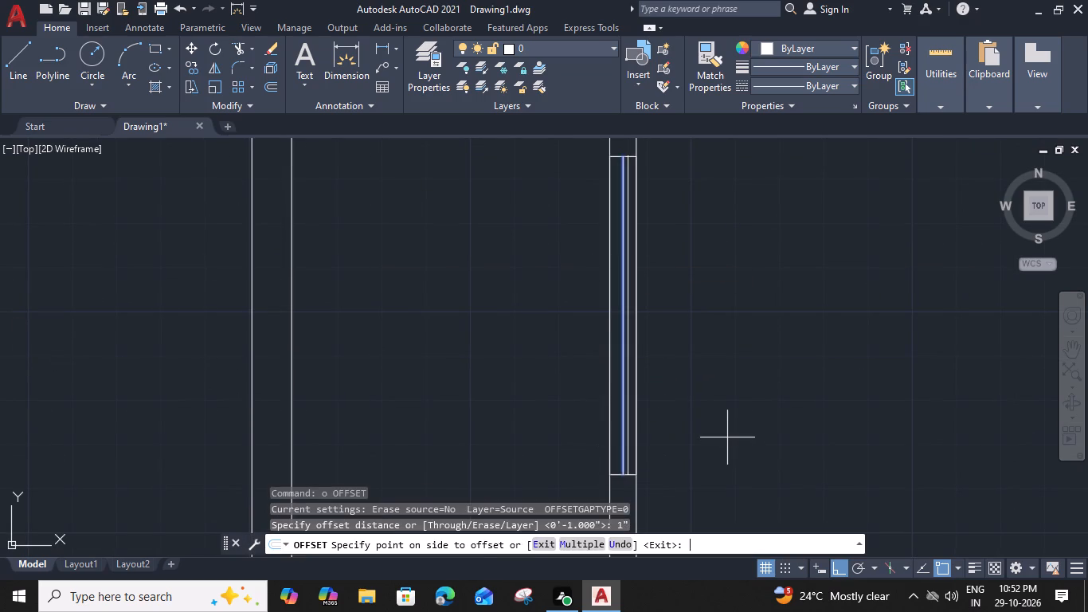
{"action": "left_click", "coordinate": [754, 433]}
{"action": "scroll", "coordinate": [624, 371], "scroll_direction": "up", "scroll_amount": 1}
{"action": "left_click", "coordinate": [620, 371]}
{"action": "left_click", "coordinate": [578, 377]}
{"action": "key", "text": "Escape"}
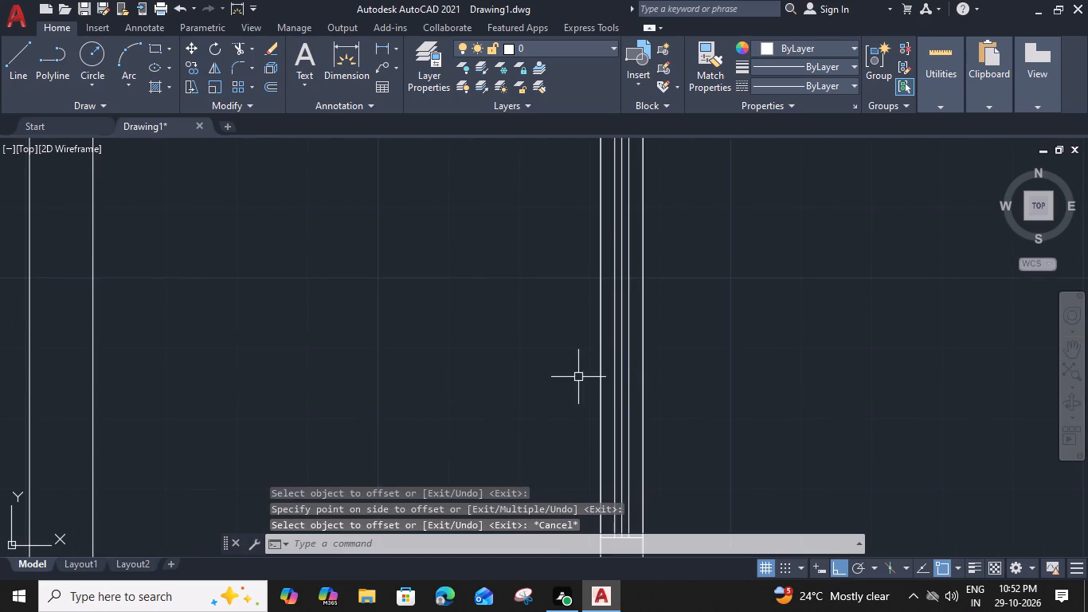
Set the colour of the three lines inside the narrowed window rectangle to the red 153,27,30.
{"action": "scroll", "coordinate": [628, 378], "scroll_direction": "up", "scroll_amount": 2}
{"action": "left_click", "coordinate": [644, 377]}
{"action": "left_click", "coordinate": [585, 402]}
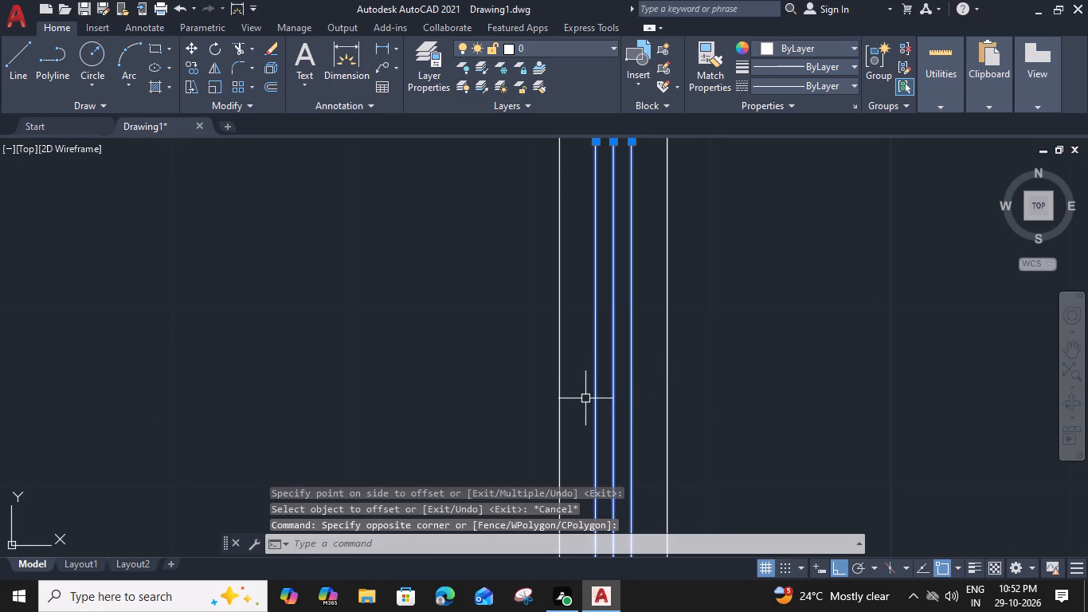
{"action": "left_click", "coordinate": [788, 49]}
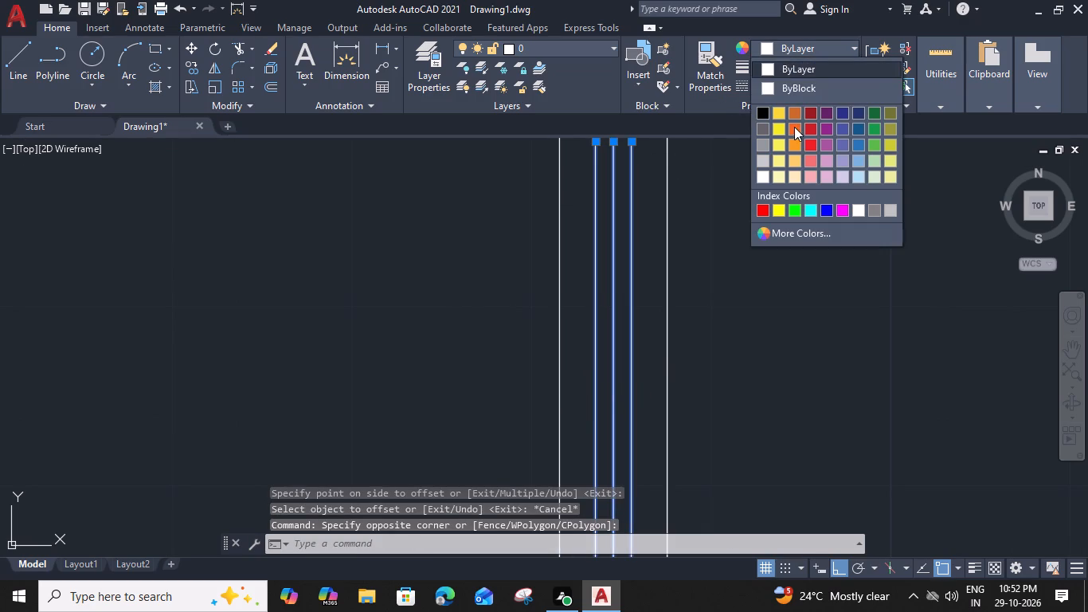
{"action": "left_click", "coordinate": [810, 116]}
Group the narrowed rectangle and its three red lines as one window symbol.
{"action": "scroll", "coordinate": [751, 265], "scroll_direction": "down", "scroll_amount": 2}
{"action": "middle_click_drag", "start_coordinate": [716, 224], "coordinate": [719, 240]}
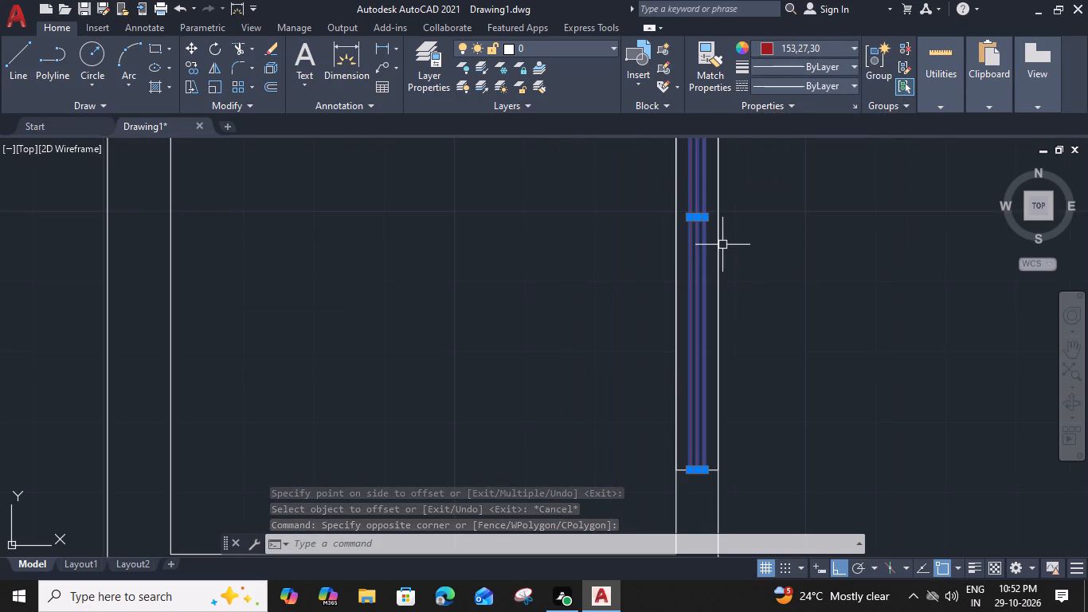
{"action": "middle_click_drag", "start_coordinate": [719, 240], "coordinate": [714, 386]}
{"action": "middle_click_drag", "start_coordinate": [693, 199], "coordinate": [674, 304]}
{"action": "scroll", "coordinate": [687, 206], "scroll_direction": "up", "scroll_amount": 2}
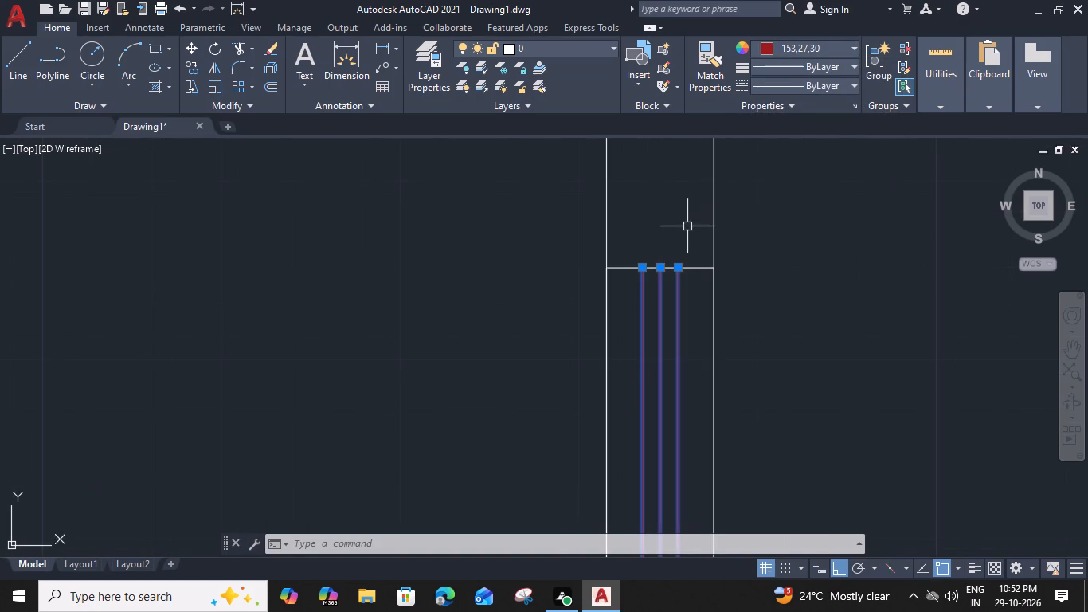
{"action": "left_click", "coordinate": [700, 245]}
{"action": "left_click", "coordinate": [620, 304]}
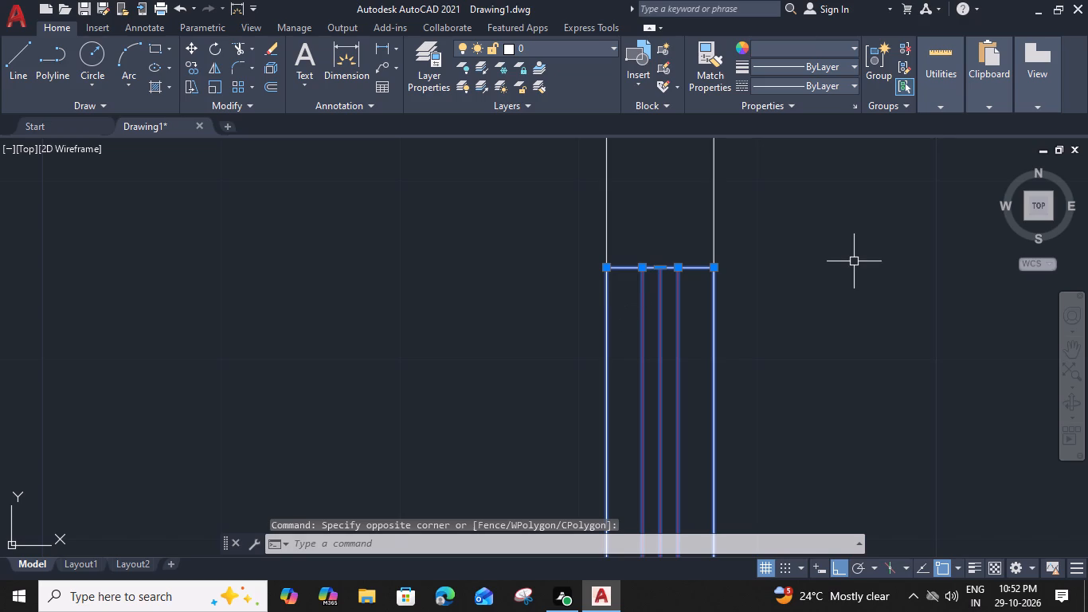
{"action": "key", "text": "g"}
{"action": "key", "text": "space"}
{"action": "scroll", "coordinate": [845, 261], "scroll_direction": "down", "scroll_amount": 2}
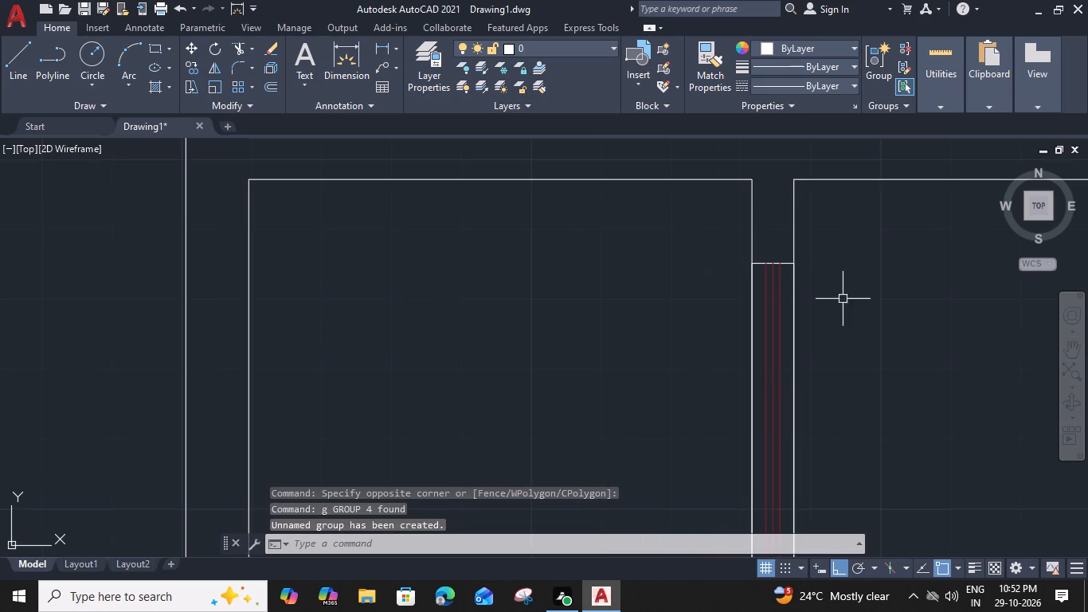
{"action": "middle_click_drag", "start_coordinate": [847, 371], "coordinate": [802, 253]}
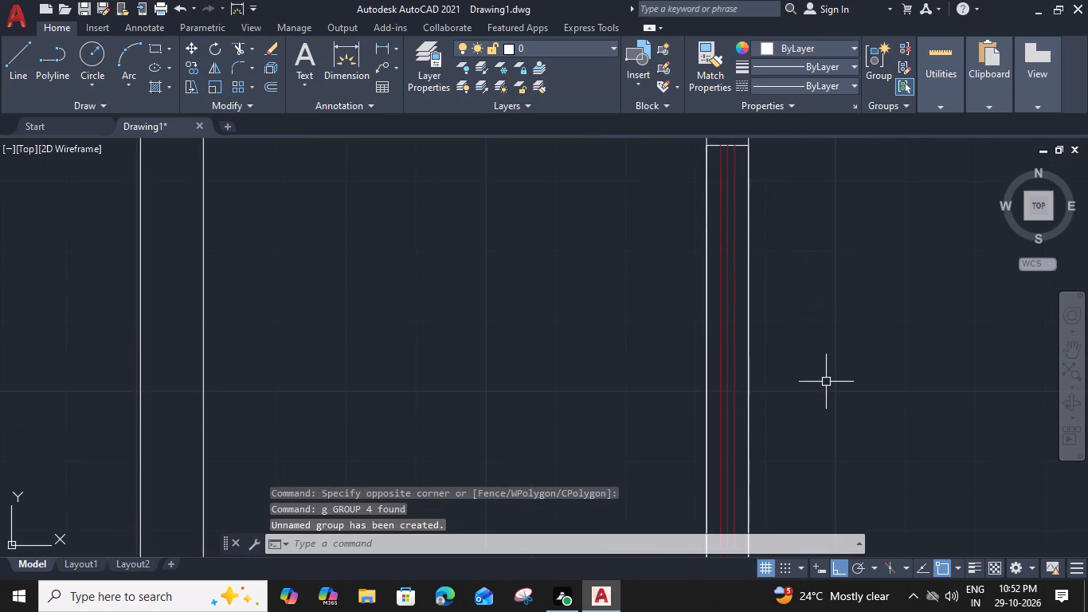
Copy the horizontal 6' window symbol from the plan's upper wall into the bottom wall of the lower-left room.
{"action": "scroll", "coordinate": [790, 331], "scroll_direction": "down", "scroll_amount": 1}
{"action": "middle_click_drag", "start_coordinate": [822, 388], "coordinate": [792, 242]}
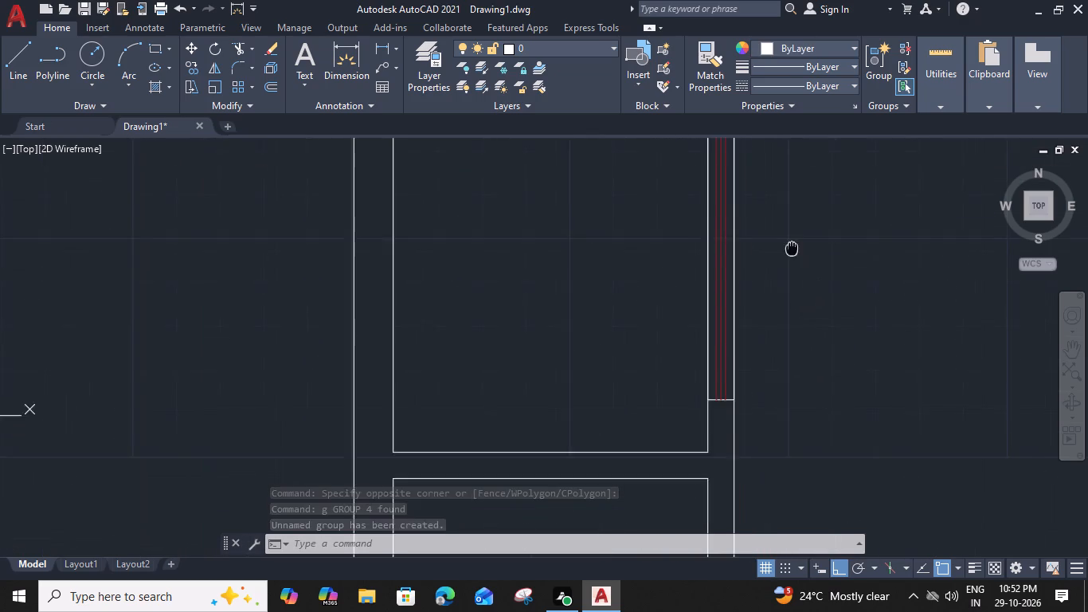
{"action": "middle_click_drag", "start_coordinate": [792, 242], "coordinate": [789, 223]}
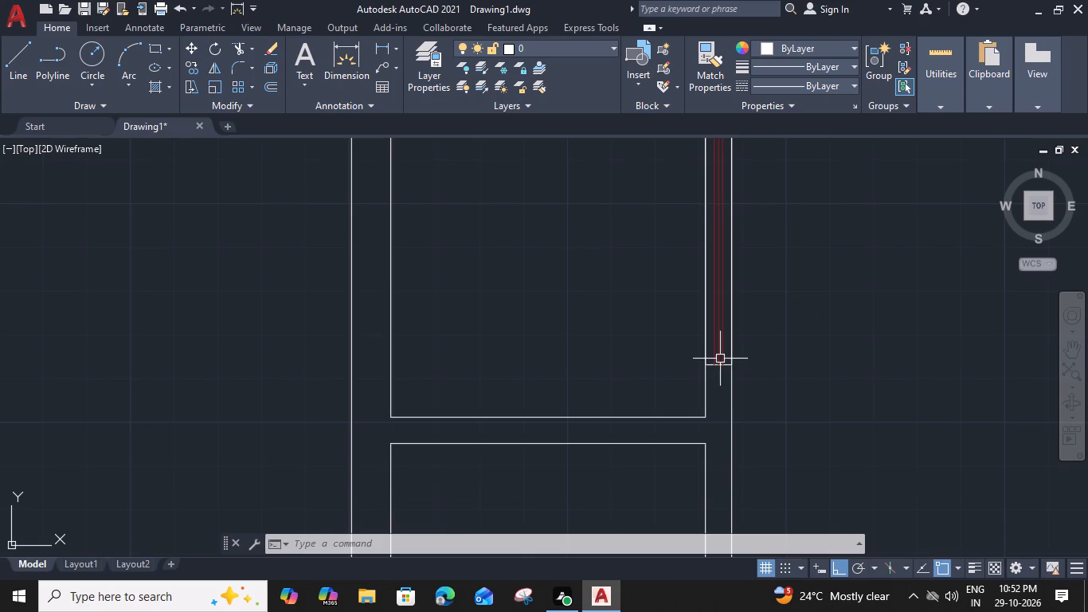
{"action": "left_click", "coordinate": [719, 355]}
{"action": "key", "text": "Escape"}
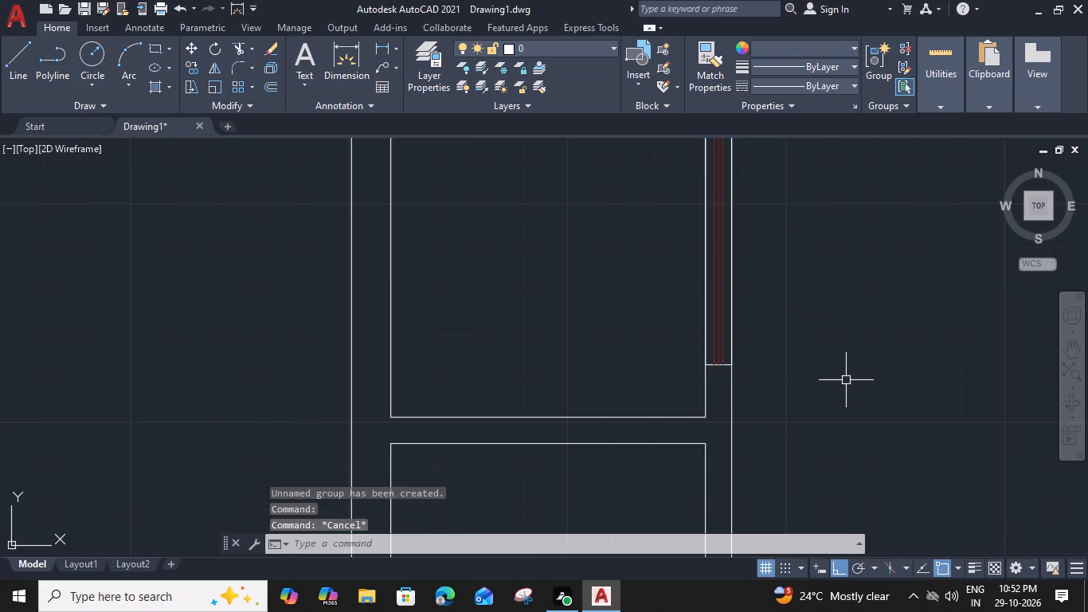
{"action": "scroll", "coordinate": [830, 359], "scroll_direction": "down", "scroll_amount": 3}
{"action": "middle_click_drag", "start_coordinate": [832, 353], "coordinate": [716, 520]}
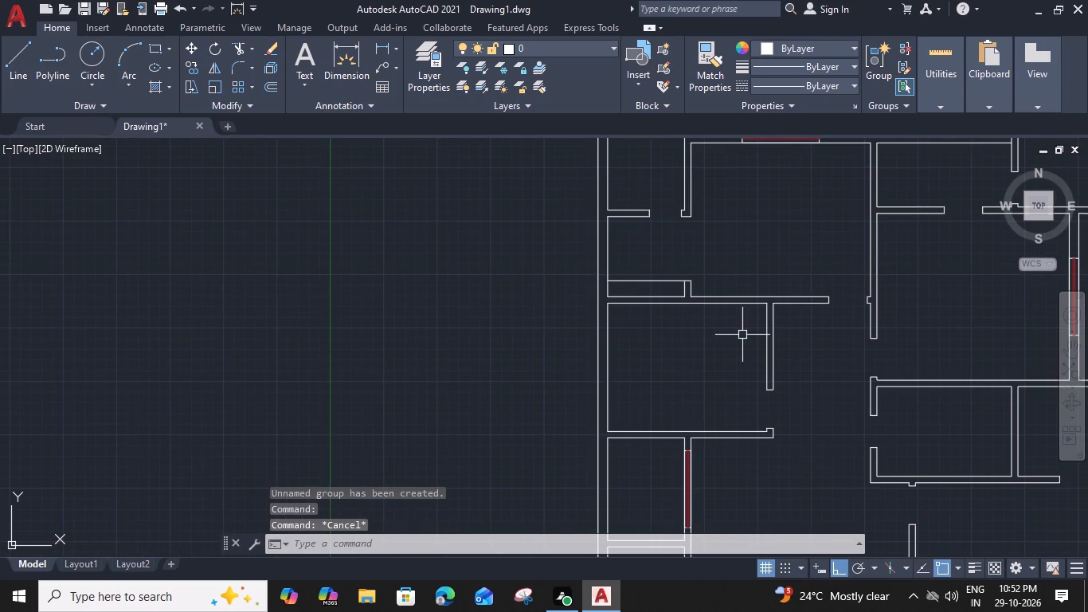
{"action": "middle_click_drag", "start_coordinate": [778, 302], "coordinate": [644, 418]}
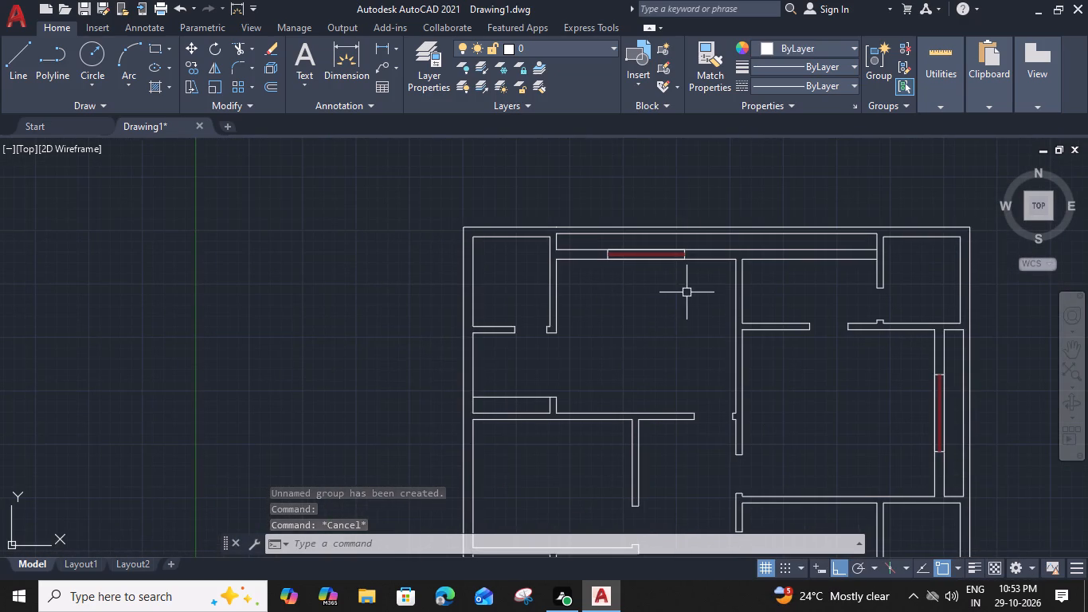
{"action": "scroll", "coordinate": [700, 292], "scroll_direction": "up", "scroll_amount": 1}
{"action": "left_click", "coordinate": [628, 229]}
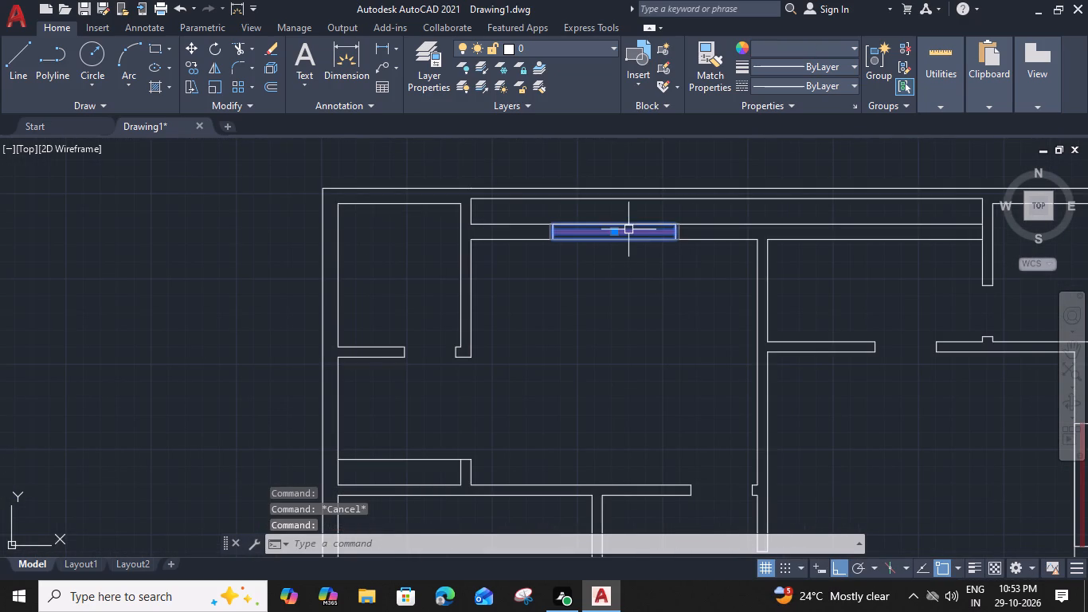
{"action": "key", "text": "c"}
{"action": "type", "text": "o"}
{"action": "key", "text": "space"}
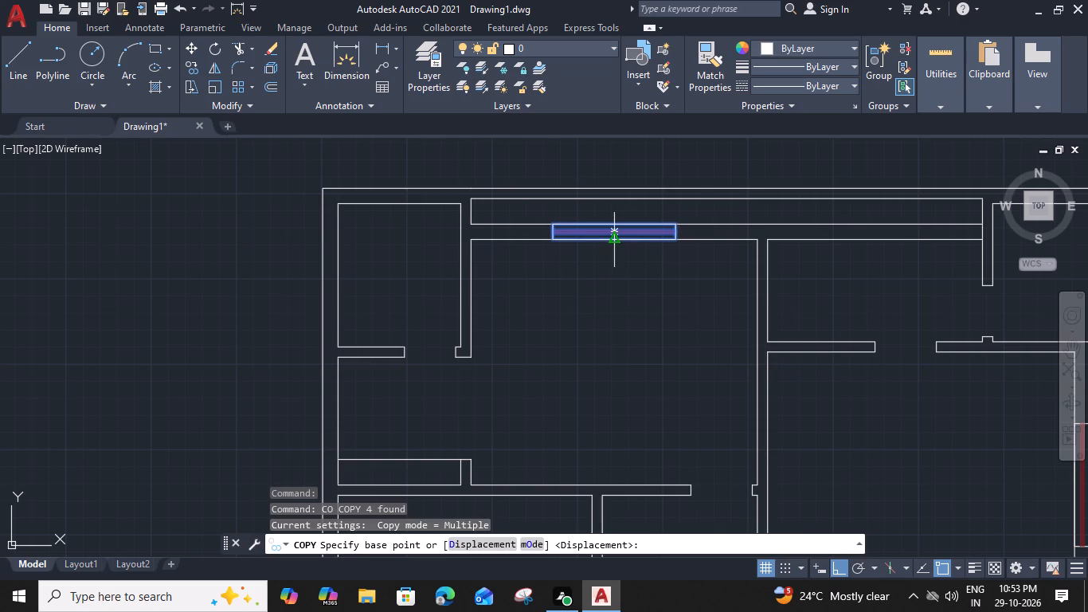
{"action": "left_click", "coordinate": [618, 219]}
{"action": "scroll", "coordinate": [589, 379], "scroll_direction": "down", "scroll_amount": 2}
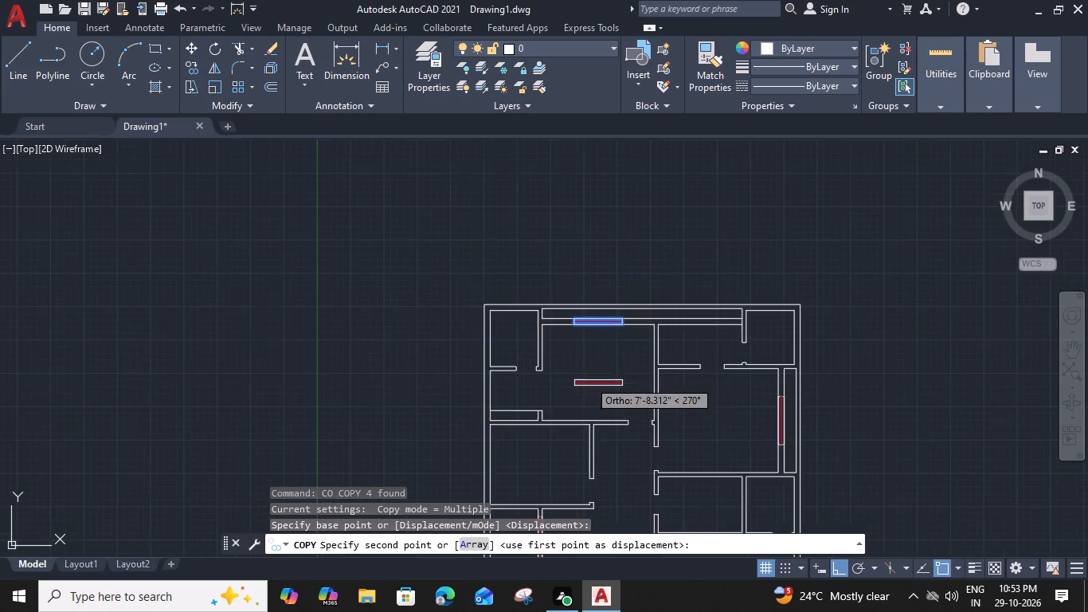
{"action": "middle_click_drag", "start_coordinate": [605, 359], "coordinate": [687, 125]}
{"action": "middle_click_drag", "start_coordinate": [633, 469], "coordinate": [661, 372]}
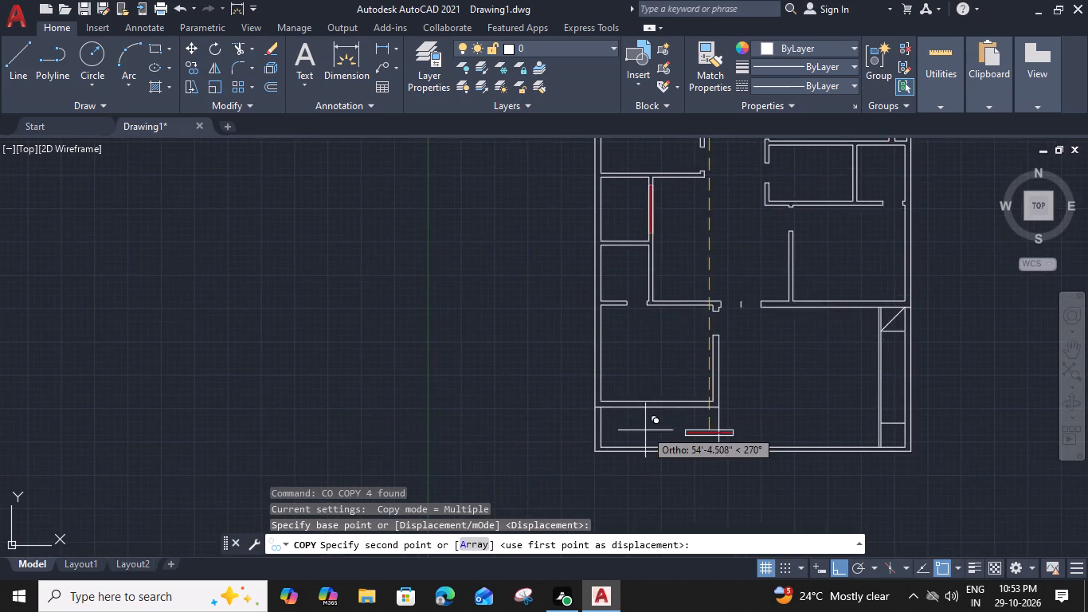
{"action": "scroll", "coordinate": [647, 422], "scroll_direction": "up", "scroll_amount": 2}
{"action": "left_click", "coordinate": [675, 372]}
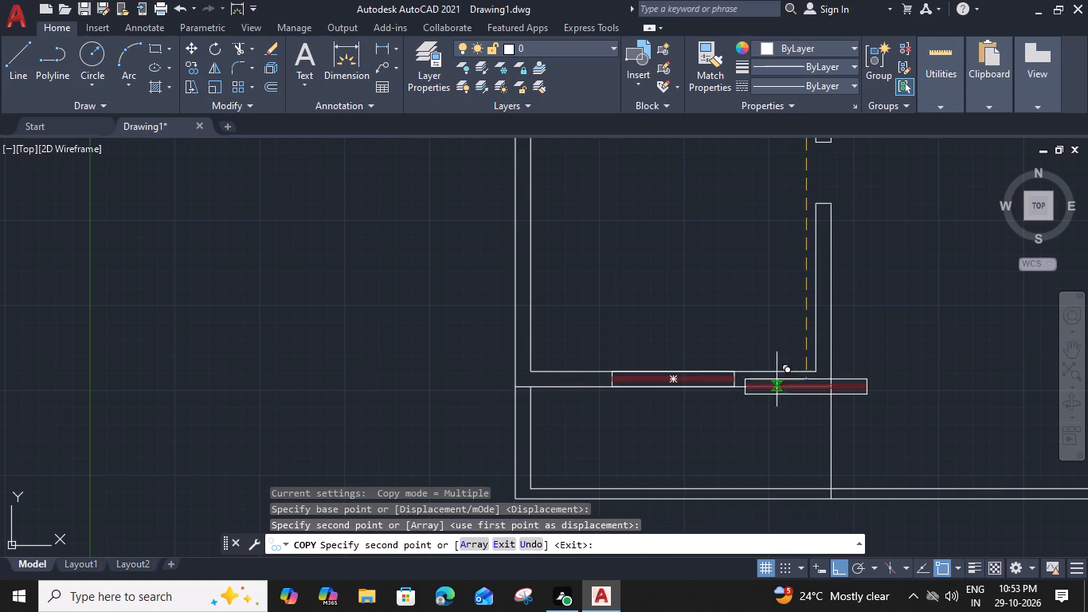
Place another copy of the 6' window in the horizontal wall above the lower-right room and finish copying.
{"action": "middle_click_drag", "start_coordinate": [839, 354], "coordinate": [319, 482]}
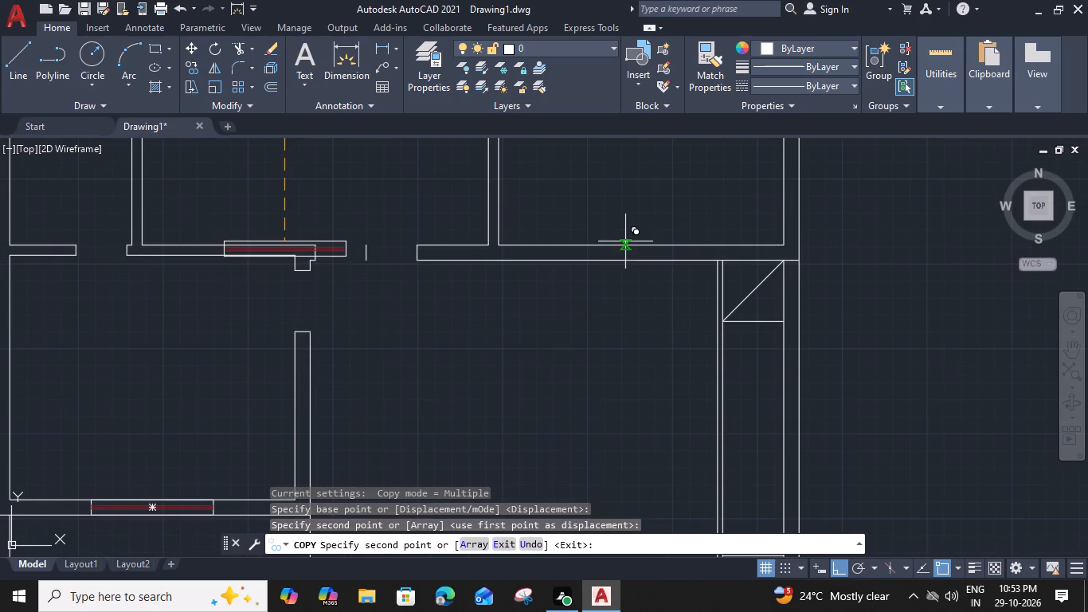
{"action": "left_click", "coordinate": [643, 246]}
{"action": "key", "text": "Escape"}
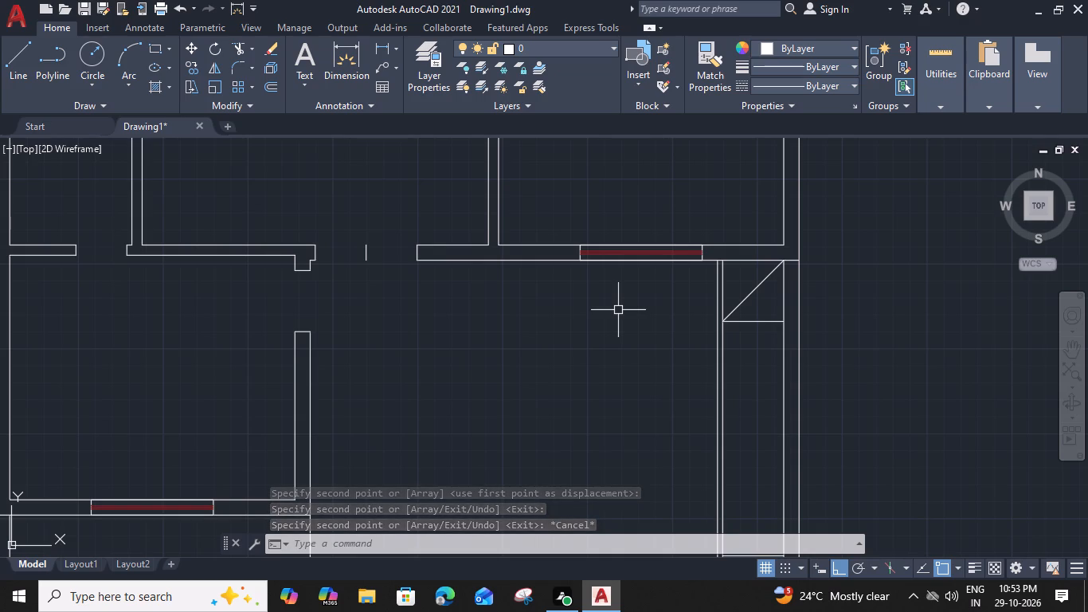
{"action": "key", "text": "Escape"}
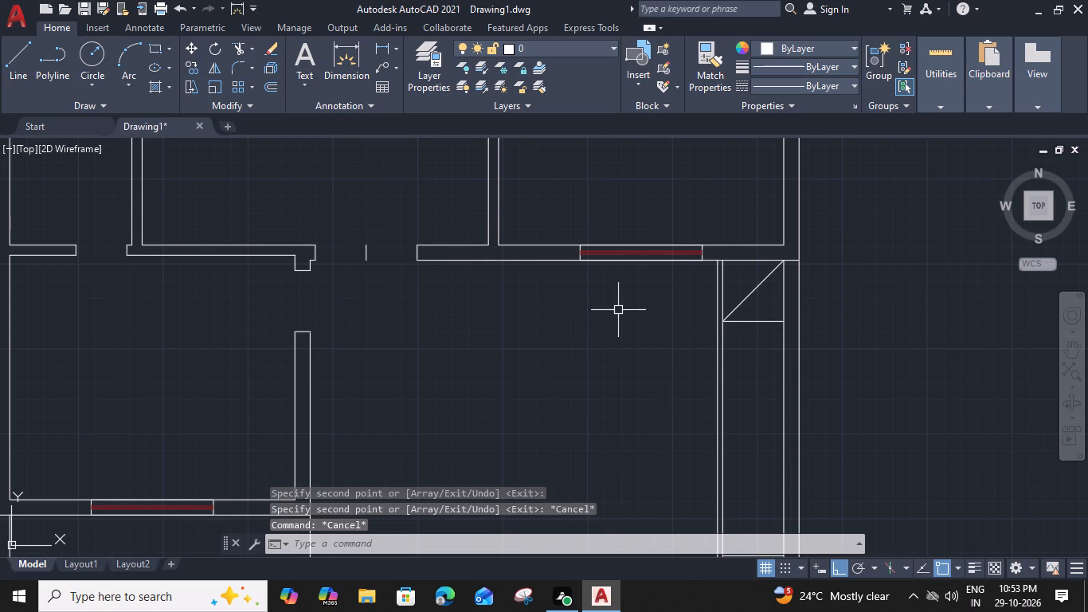
Draw a 3' by 9" rectangle in the open space of the central room for a smaller window.
{"action": "middle_click_drag", "start_coordinate": [491, 331], "coordinate": [862, 425]}
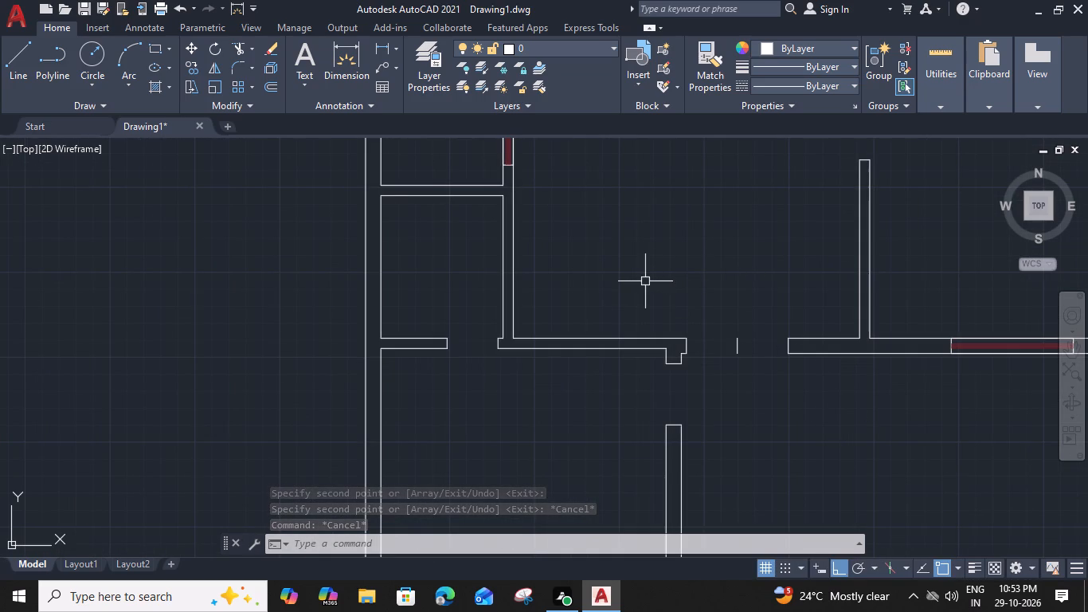
{"action": "middle_click_drag", "start_coordinate": [645, 281], "coordinate": [672, 316]}
{"action": "type", "text": "rec"}
{"action": "key", "text": "space"}
{"action": "left_click", "coordinate": [614, 225]}
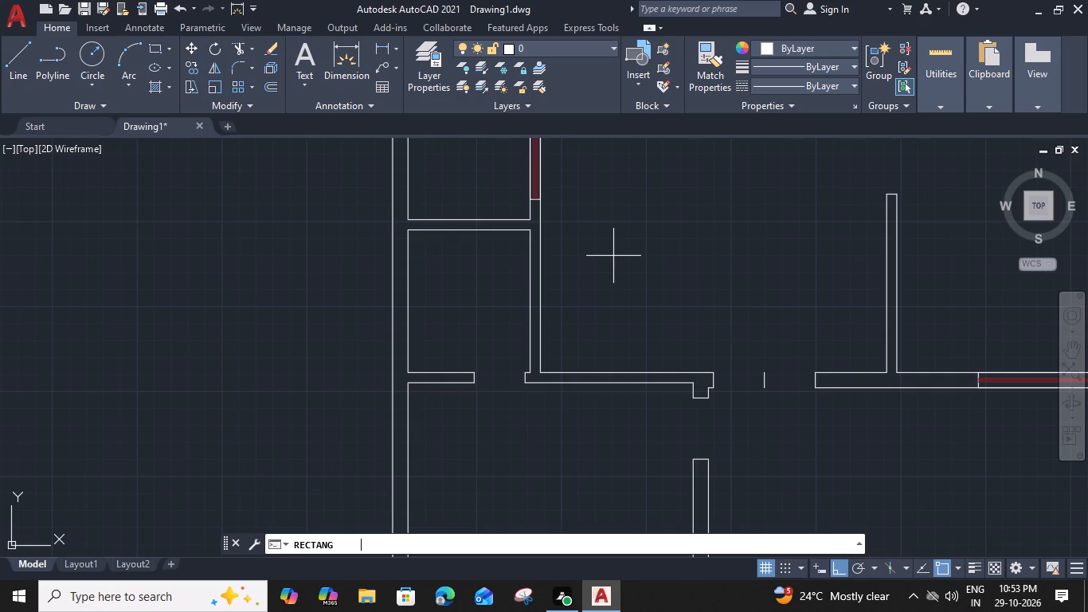
{"action": "type", "text": "d"}
{"action": "key", "text": "space"}
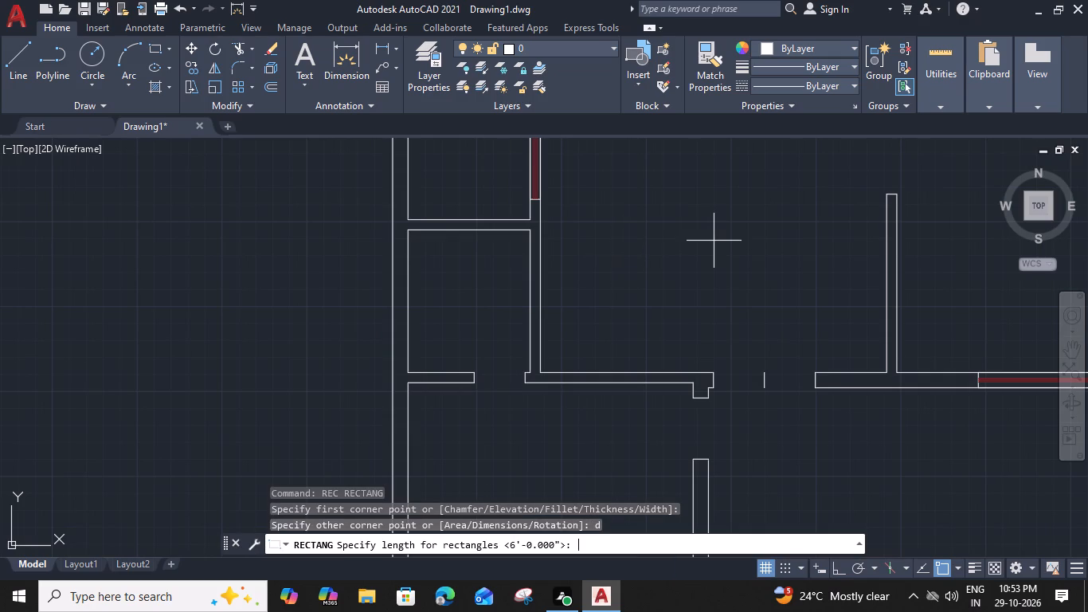
{"action": "type", "text": "3'"}
{"action": "key", "text": "space"}
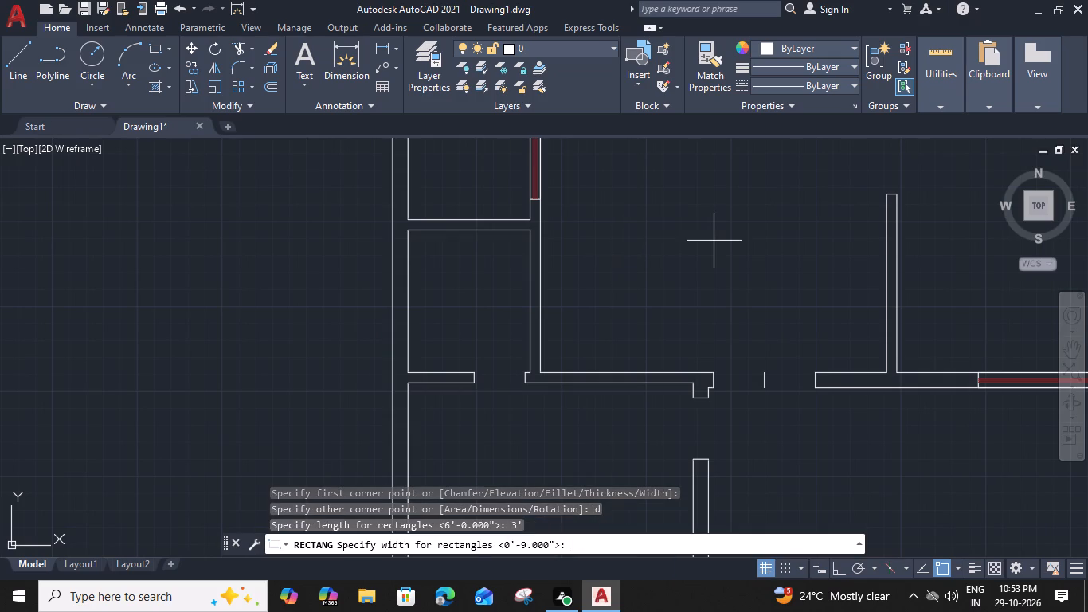
{"action": "type", "text": "9\""}
{"action": "key", "text": "Return"}
{"action": "left_click", "coordinate": [729, 261]}
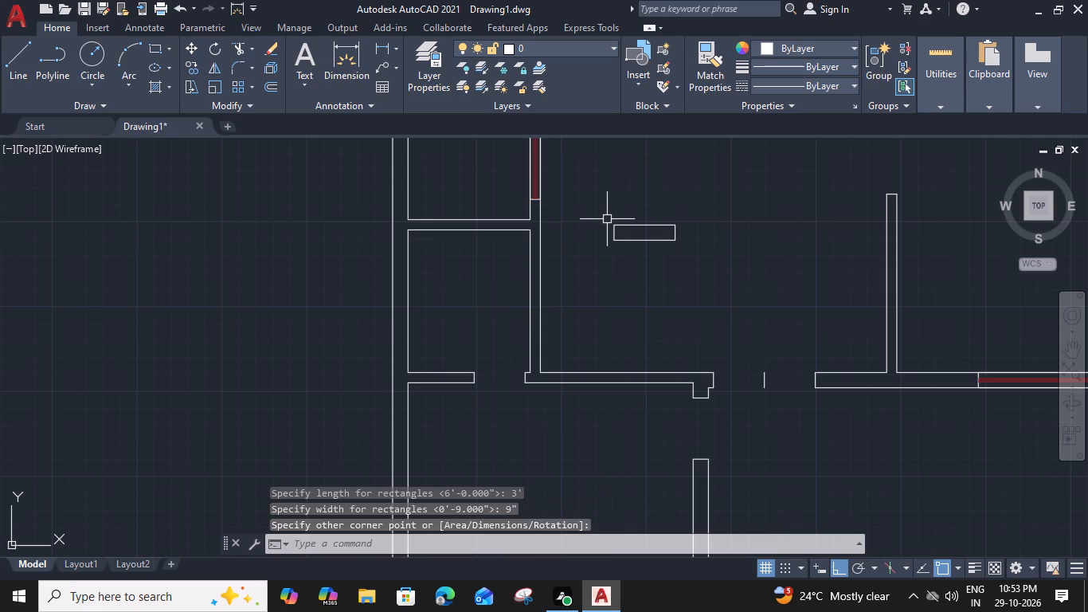
Draw a horizontal centre line through the 3' rectangle between the midpoints of its short sides.
{"action": "type", "text": "l"}
{"action": "key", "text": "space"}
{"action": "scroll", "coordinate": [612, 222], "scroll_direction": "up", "scroll_amount": 2}
{"action": "left_click", "coordinate": [620, 246]}
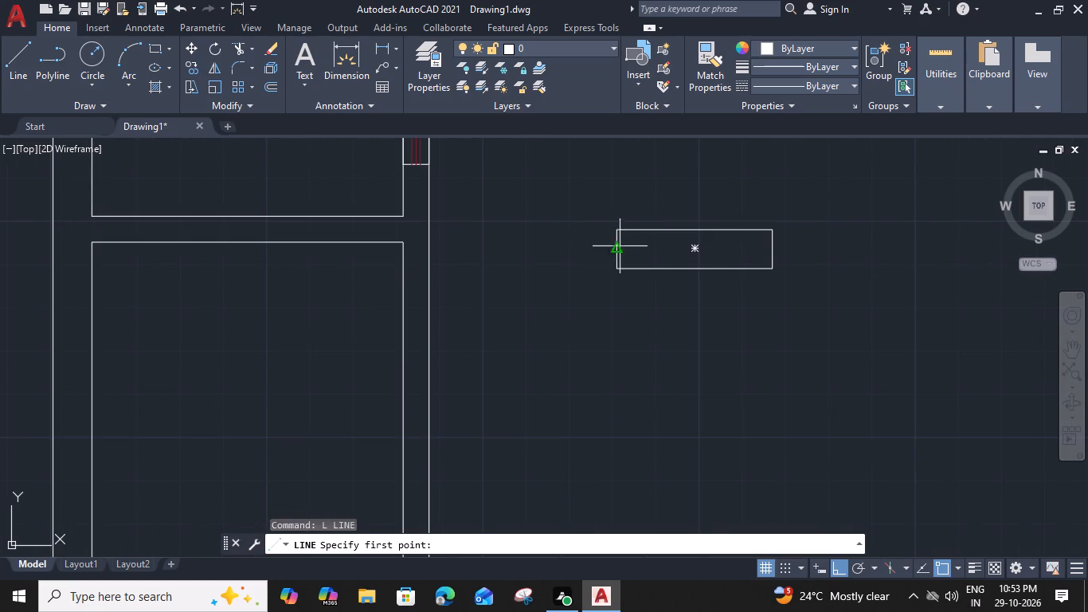
{"action": "left_click", "coordinate": [775, 252]}
{"action": "key", "text": "space"}
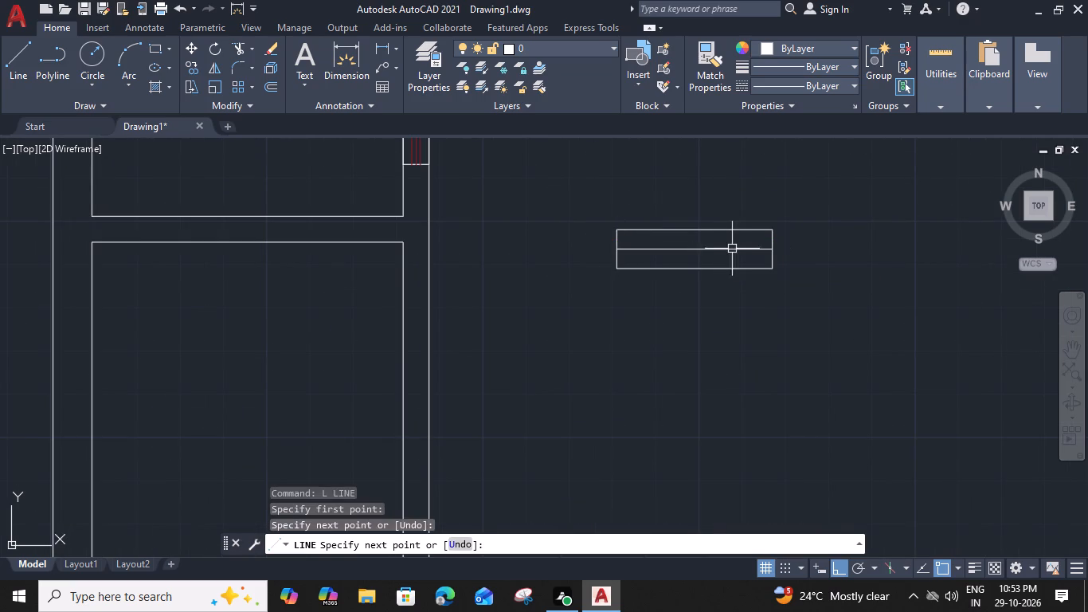
Offset the 3' rectangle's centre line 1" above and 1" below.
{"action": "left_click", "coordinate": [722, 249]}
{"action": "type", "text": "o"}
{"action": "key", "text": "space"}
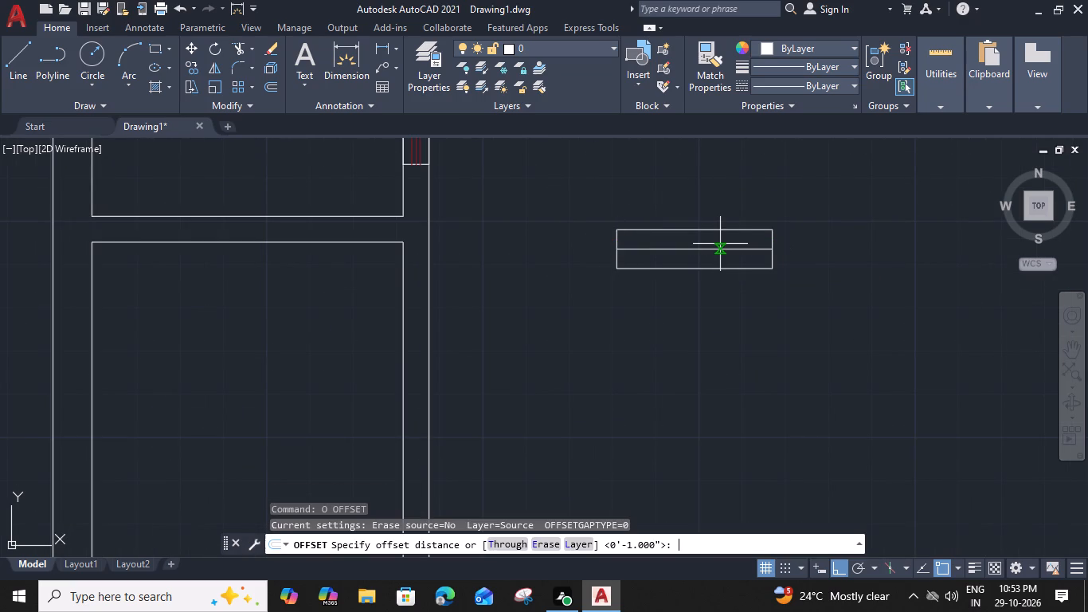
{"action": "type", "text": "1\""}
{"action": "key", "text": "Return"}
{"action": "left_click", "coordinate": [718, 217]}
{"action": "scroll", "coordinate": [710, 237], "scroll_direction": "up", "scroll_amount": 1}
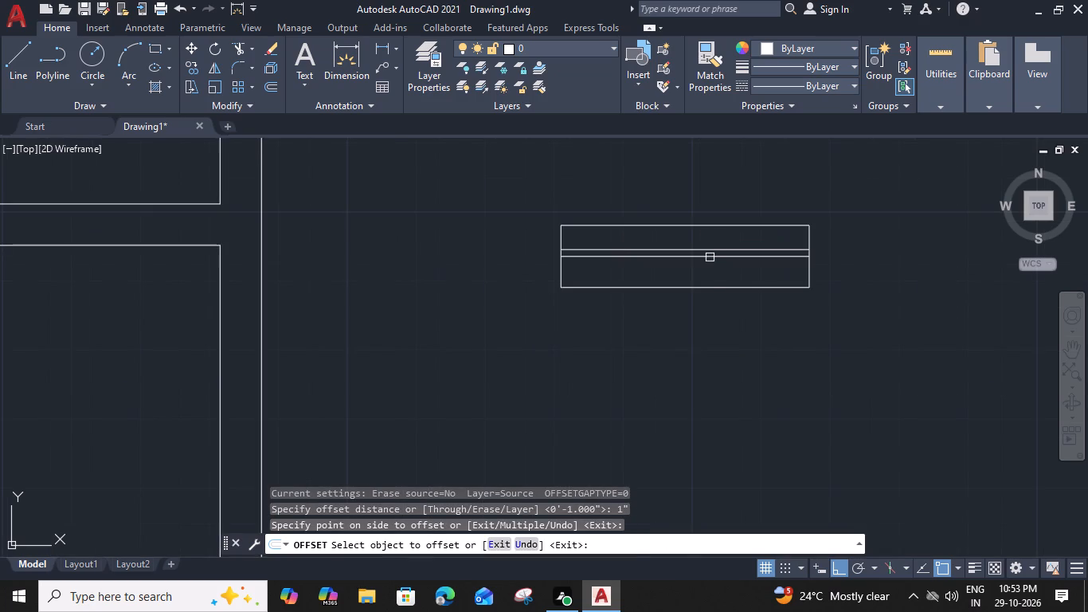
{"action": "left_click", "coordinate": [710, 258]}
{"action": "left_click", "coordinate": [707, 282]}
{"action": "key", "text": "Escape"}
Set the colour of the three lines inside the 3' rectangle to the red 153,27,30.
{"action": "left_click", "coordinate": [727, 242]}
{"action": "left_click_drag", "start_coordinate": [709, 275], "coordinate": [707, 268]}
{"action": "left_click", "coordinate": [824, 45]}
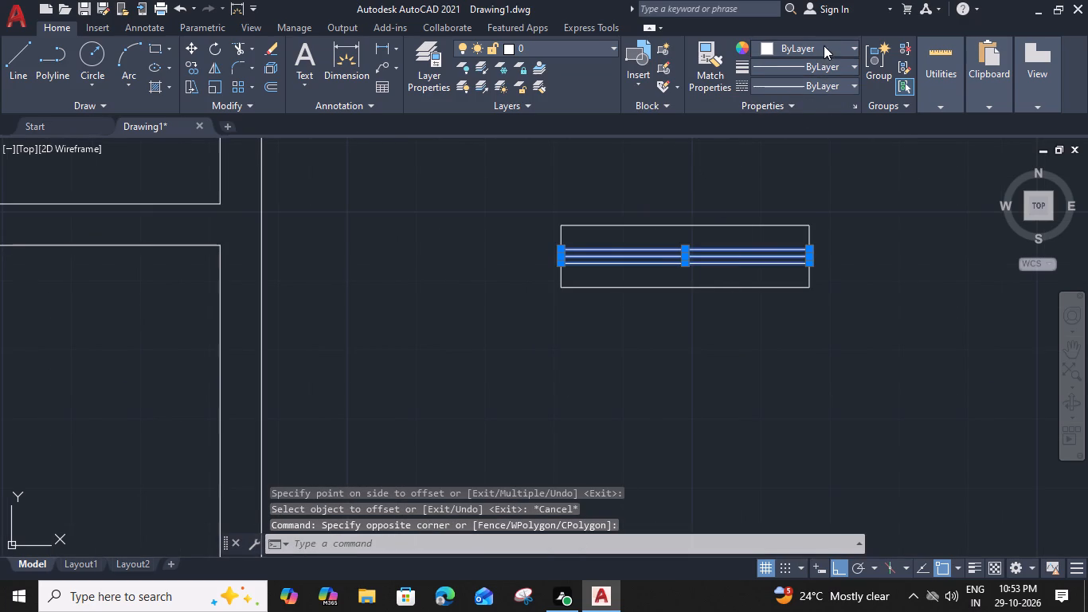
{"action": "left_click", "coordinate": [812, 112]}
Group the 3' rectangle and its three red lines as one window symbol.
{"action": "left_click_drag", "start_coordinate": [834, 202], "coordinate": [826, 214]}
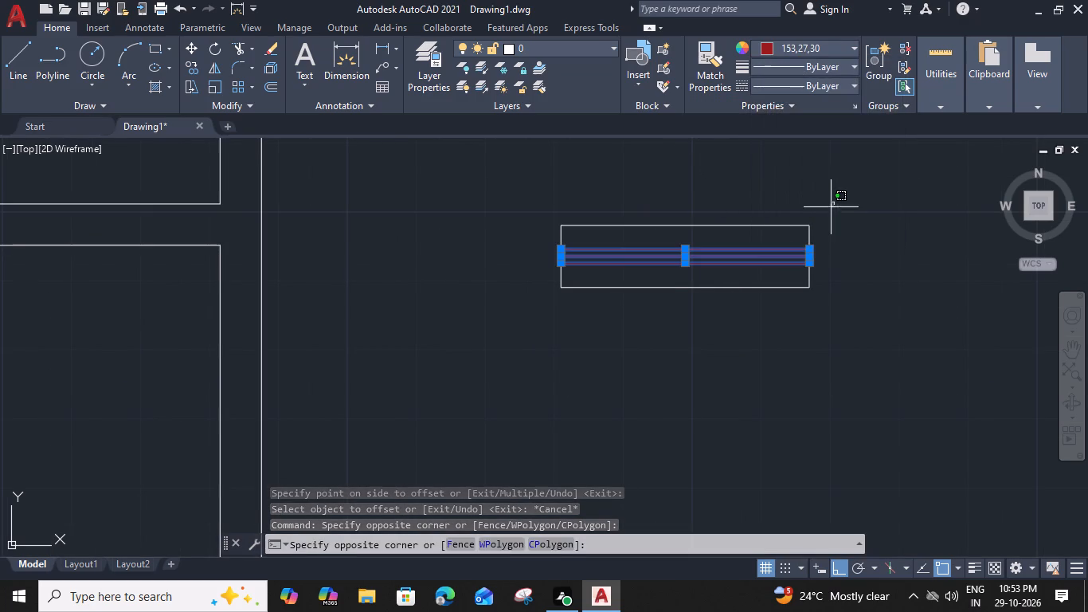
{"action": "left_click", "coordinate": [758, 314]}
{"action": "key", "text": "g"}
{"action": "key", "text": "space"}
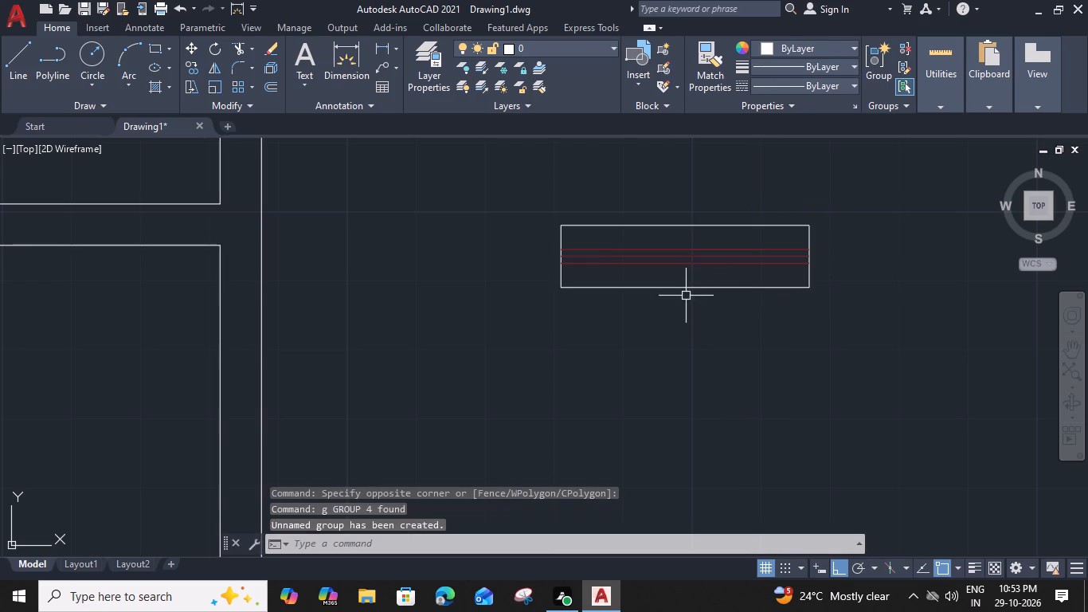
Move the 3' window symbol by its lower midpoint onto the upper wall of the small upper-right room.
{"action": "left_click", "coordinate": [685, 288]}
{"action": "type", "text": "m"}
{"action": "key", "text": "space"}
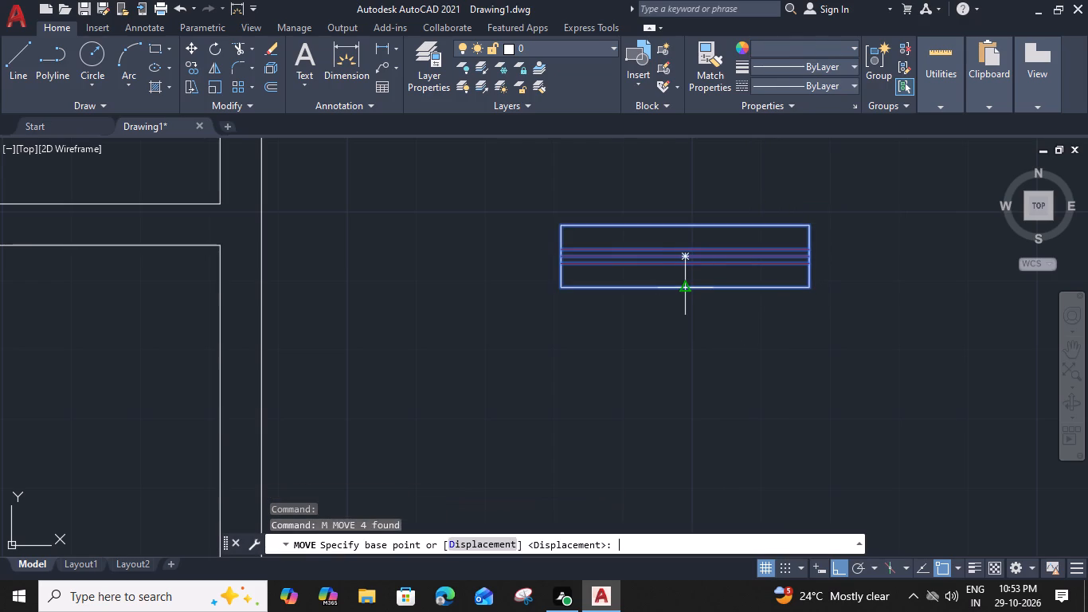
{"action": "left_click", "coordinate": [685, 288]}
{"action": "scroll", "coordinate": [682, 260], "scroll_direction": "down", "scroll_amount": 3}
{"action": "scroll", "coordinate": [681, 271], "scroll_direction": "up", "scroll_amount": 3}
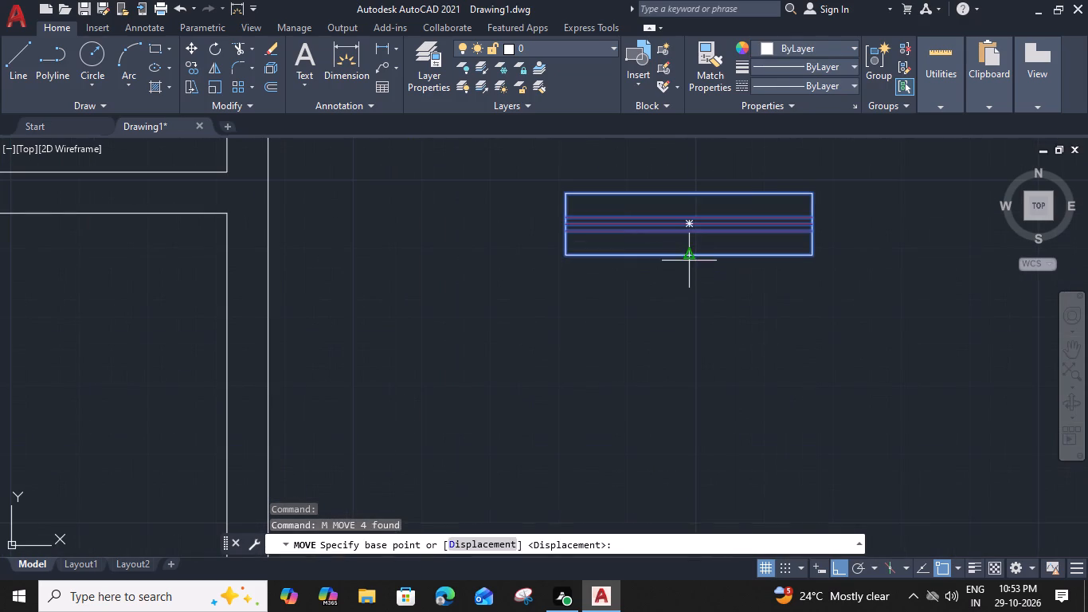
{"action": "left_click", "coordinate": [694, 255]}
{"action": "scroll", "coordinate": [694, 243], "scroll_direction": "down", "scroll_amount": 3}
{"action": "middle_click_drag", "start_coordinate": [700, 218], "coordinate": [619, 480]}
{"action": "scroll", "coordinate": [632, 389], "scroll_direction": "down", "scroll_amount": 3}
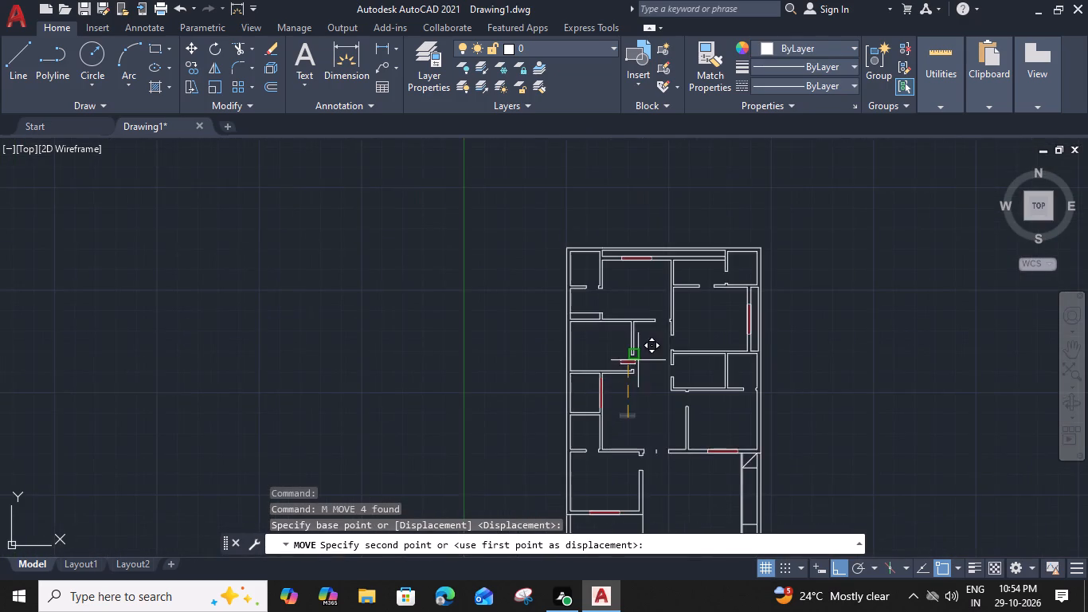
{"action": "middle_click_drag", "start_coordinate": [672, 310], "coordinate": [613, 394]}
{"action": "scroll", "coordinate": [654, 315], "scroll_direction": "up", "scroll_amount": 3}
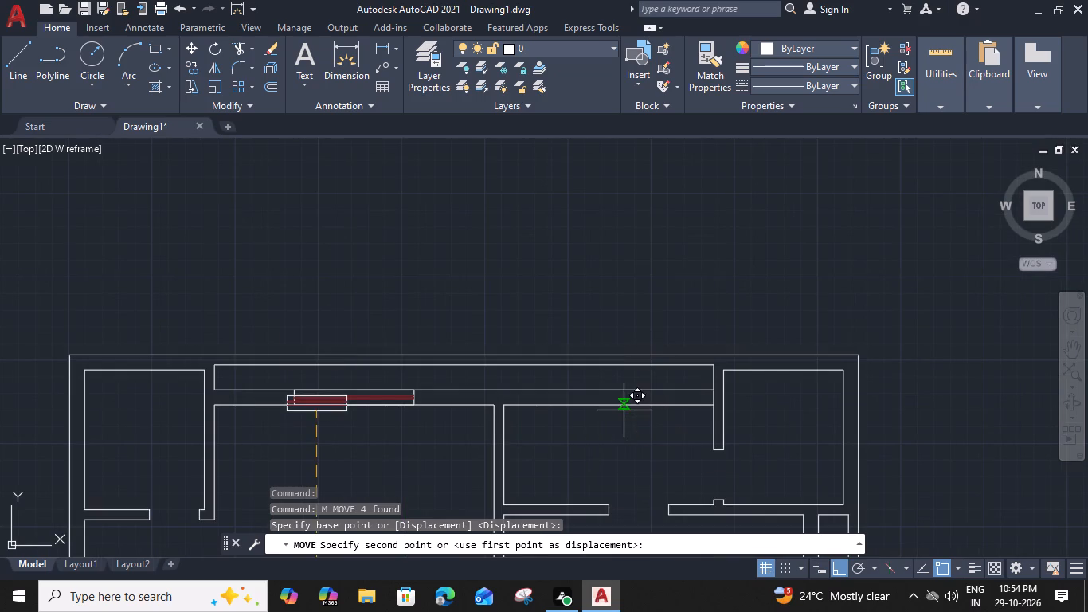
{"action": "left_click", "coordinate": [612, 410]}
{"action": "key", "text": "Escape"}
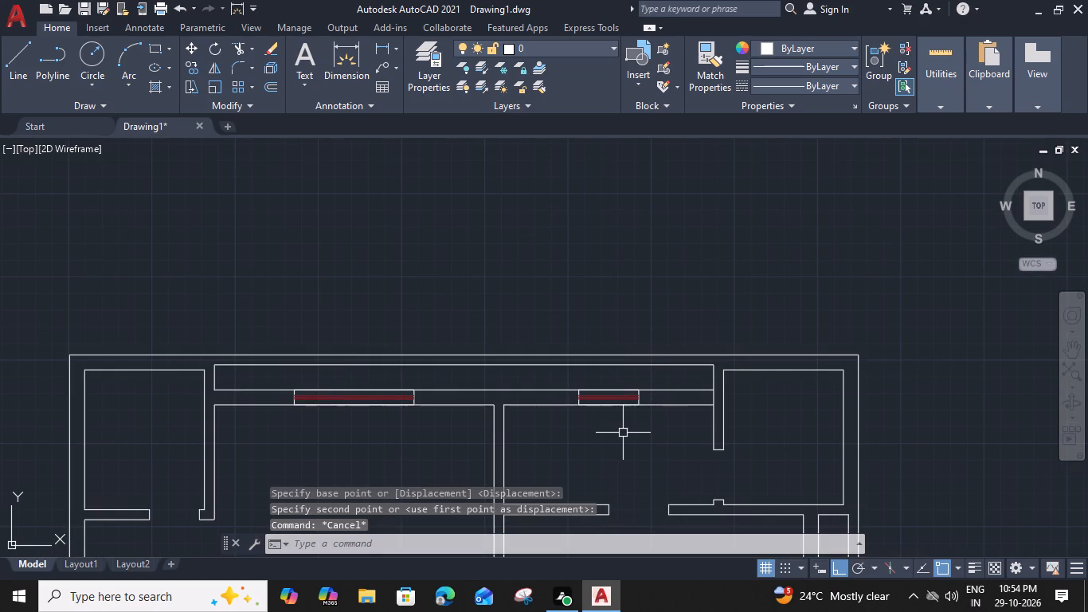
Trim the wall line at the newly placed 3' window.
{"action": "key", "text": "t"}
{"action": "key", "text": "r"}
{"action": "key", "text": "space"}
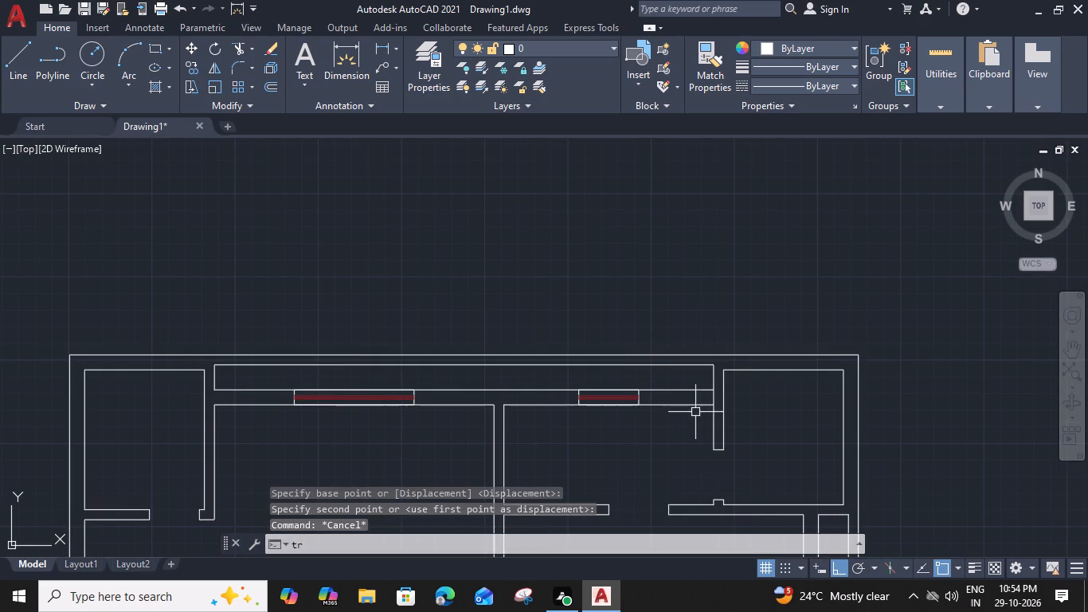
{"action": "scroll", "coordinate": [746, 382], "scroll_direction": "up", "scroll_amount": 2}
{"action": "left_click", "coordinate": [659, 420]}
{"action": "key", "text": "Escape"}
Move the 3' window symbol by its upper-right corner a short distance rightward along the upper wall of the small upper-right room.
{"action": "scroll", "coordinate": [659, 416], "scroll_direction": "down", "scroll_amount": 3}
{"action": "middle_click_drag", "start_coordinate": [728, 432], "coordinate": [800, 345]}
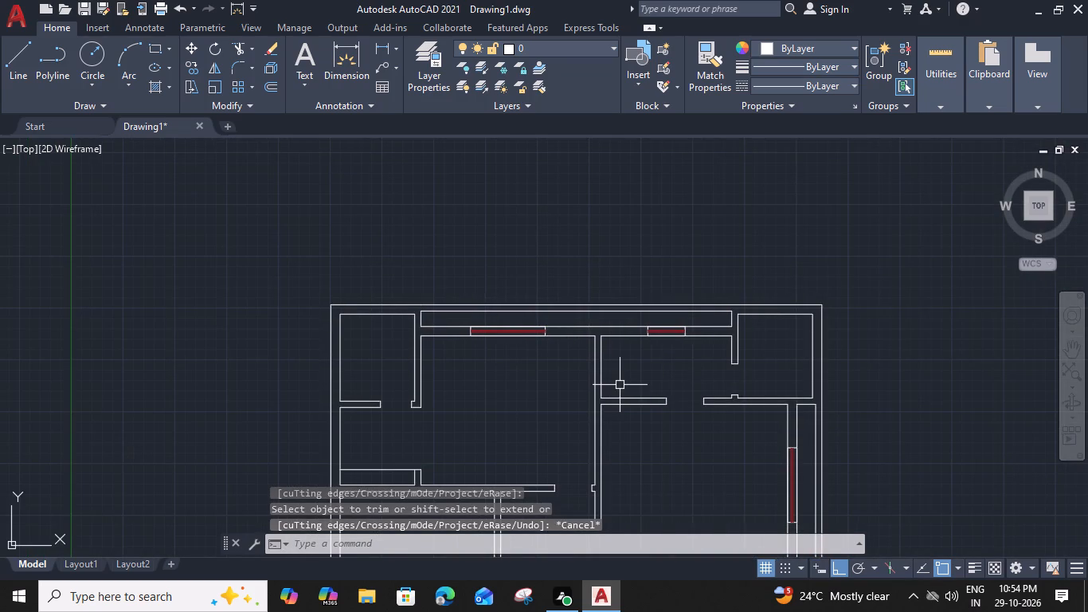
{"action": "scroll", "coordinate": [677, 326], "scroll_direction": "up", "scroll_amount": 2}
{"action": "left_click", "coordinate": [695, 331]}
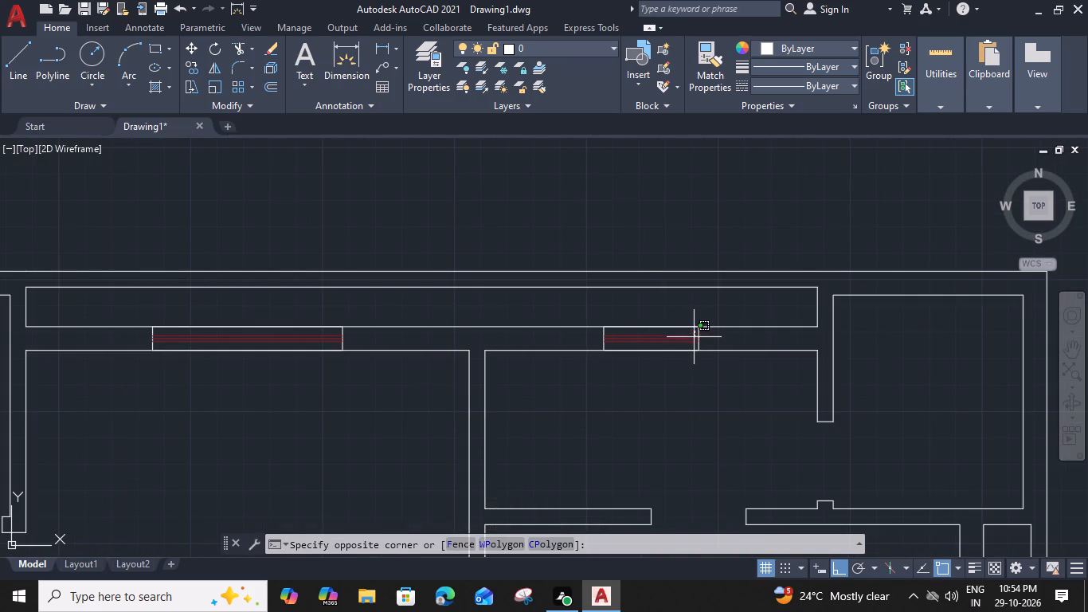
{"action": "left_click", "coordinate": [696, 342]}
{"action": "left_click", "coordinate": [695, 339]}
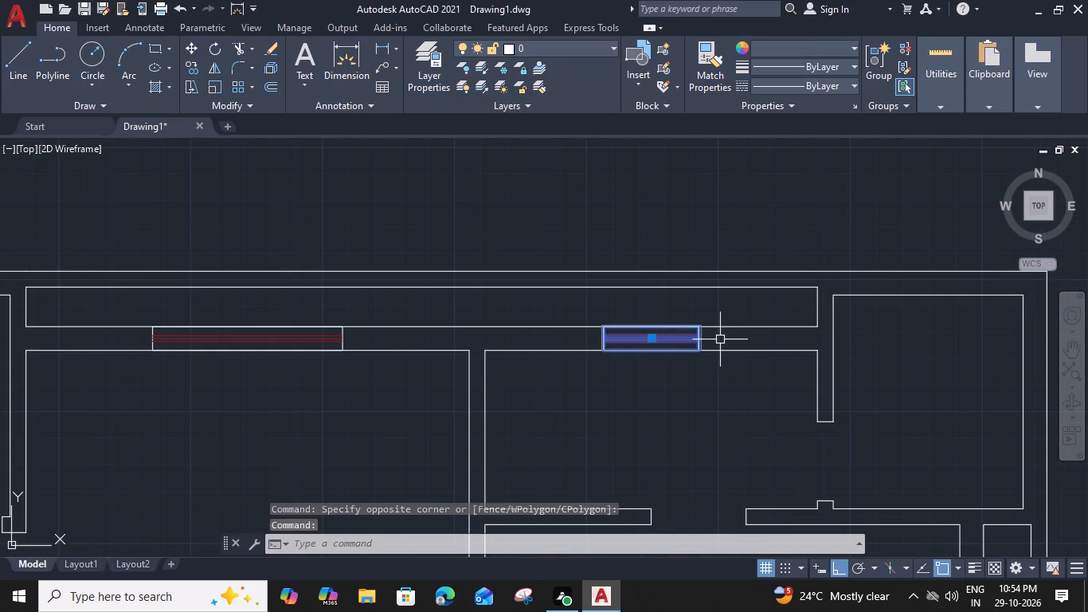
{"action": "type", "text": "m"}
{"action": "key", "text": "space"}
{"action": "left_click", "coordinate": [701, 328]}
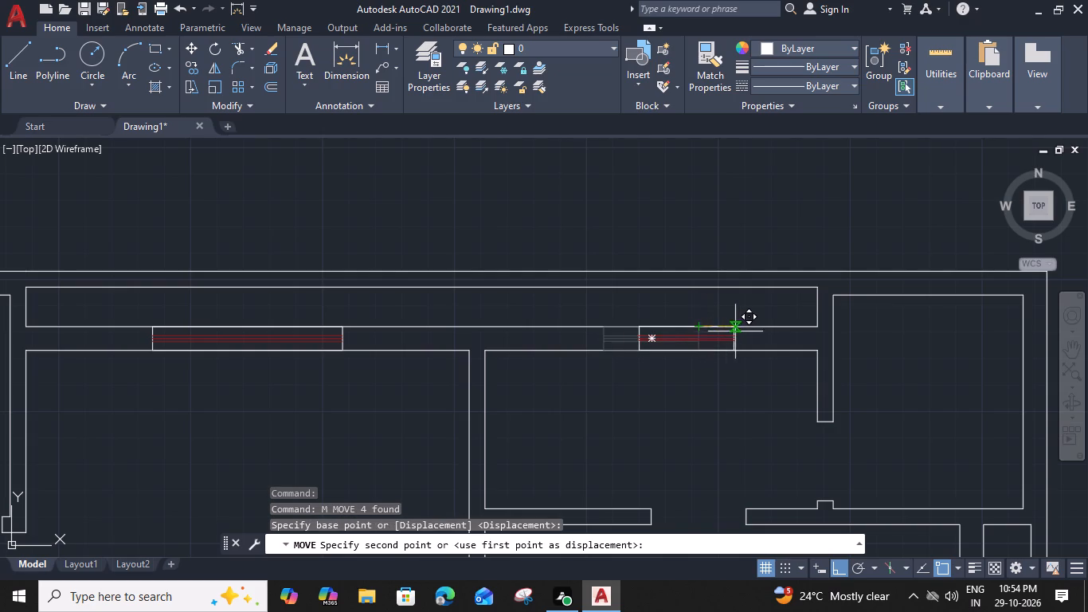
{"action": "left_click", "coordinate": [738, 331]}
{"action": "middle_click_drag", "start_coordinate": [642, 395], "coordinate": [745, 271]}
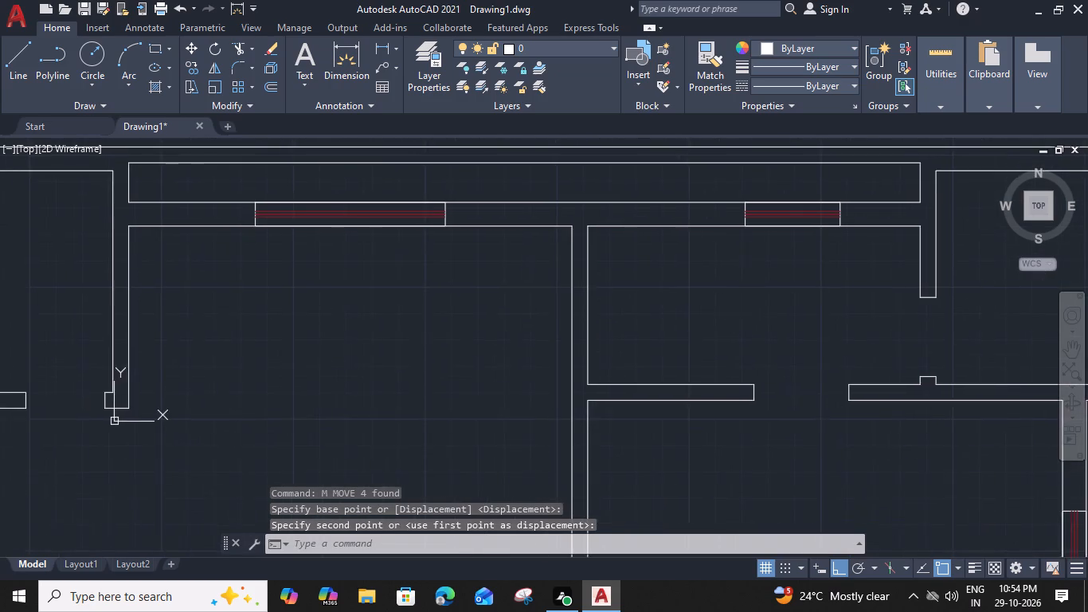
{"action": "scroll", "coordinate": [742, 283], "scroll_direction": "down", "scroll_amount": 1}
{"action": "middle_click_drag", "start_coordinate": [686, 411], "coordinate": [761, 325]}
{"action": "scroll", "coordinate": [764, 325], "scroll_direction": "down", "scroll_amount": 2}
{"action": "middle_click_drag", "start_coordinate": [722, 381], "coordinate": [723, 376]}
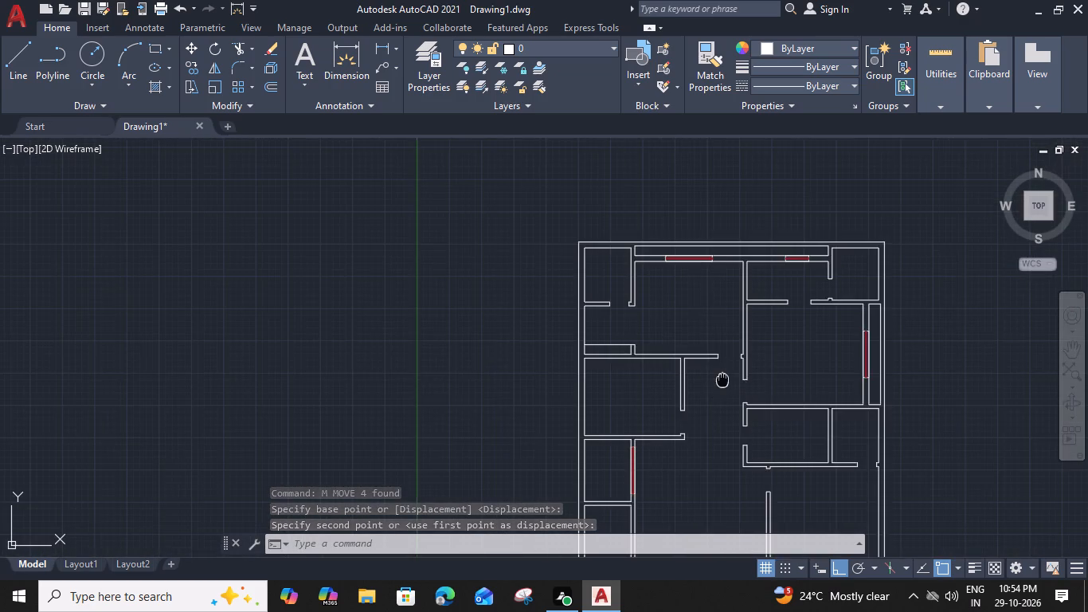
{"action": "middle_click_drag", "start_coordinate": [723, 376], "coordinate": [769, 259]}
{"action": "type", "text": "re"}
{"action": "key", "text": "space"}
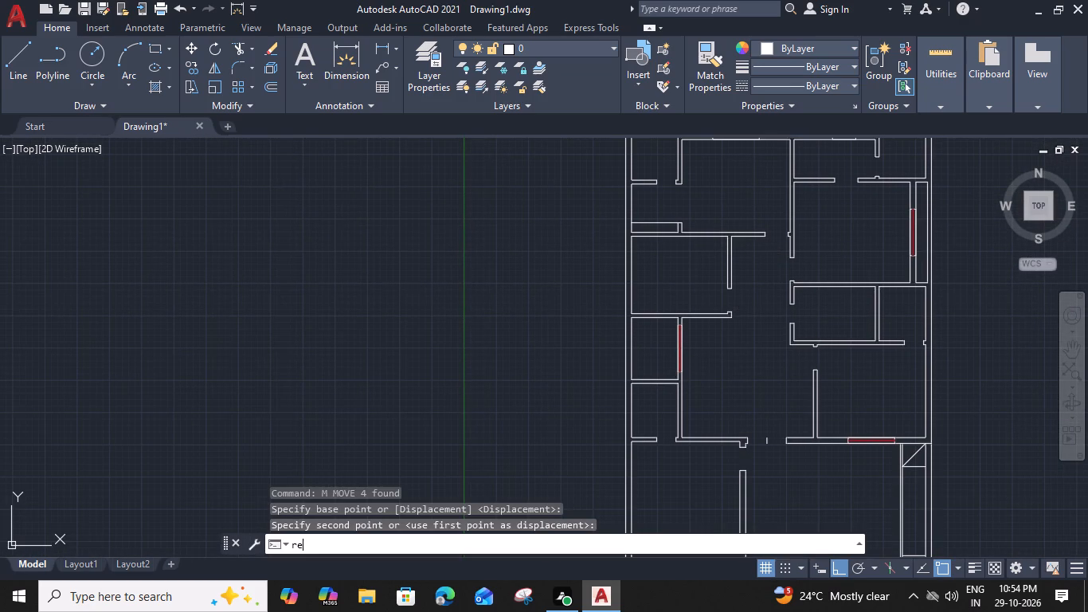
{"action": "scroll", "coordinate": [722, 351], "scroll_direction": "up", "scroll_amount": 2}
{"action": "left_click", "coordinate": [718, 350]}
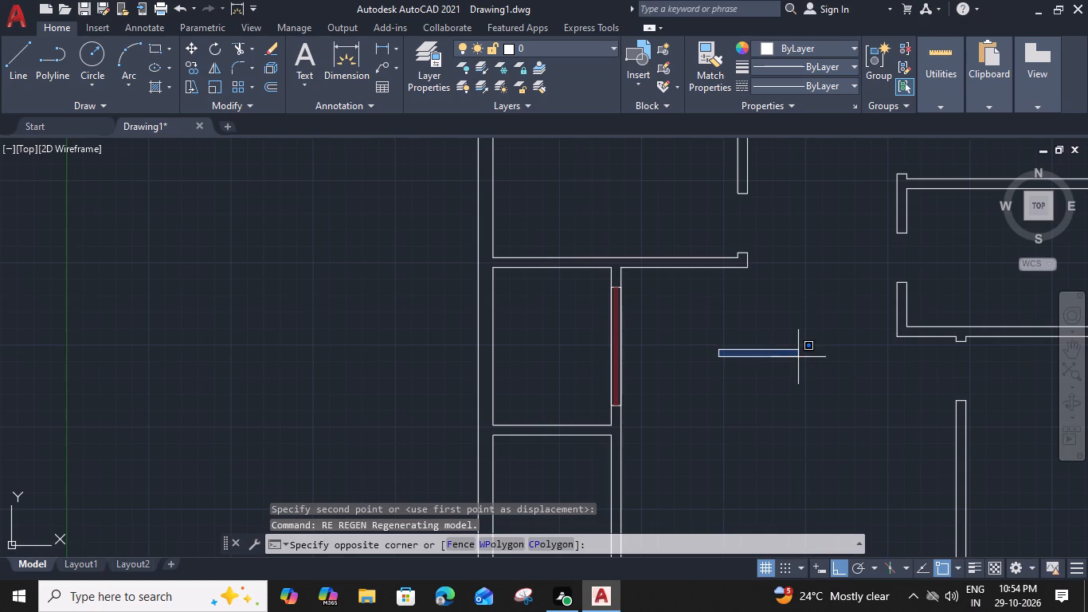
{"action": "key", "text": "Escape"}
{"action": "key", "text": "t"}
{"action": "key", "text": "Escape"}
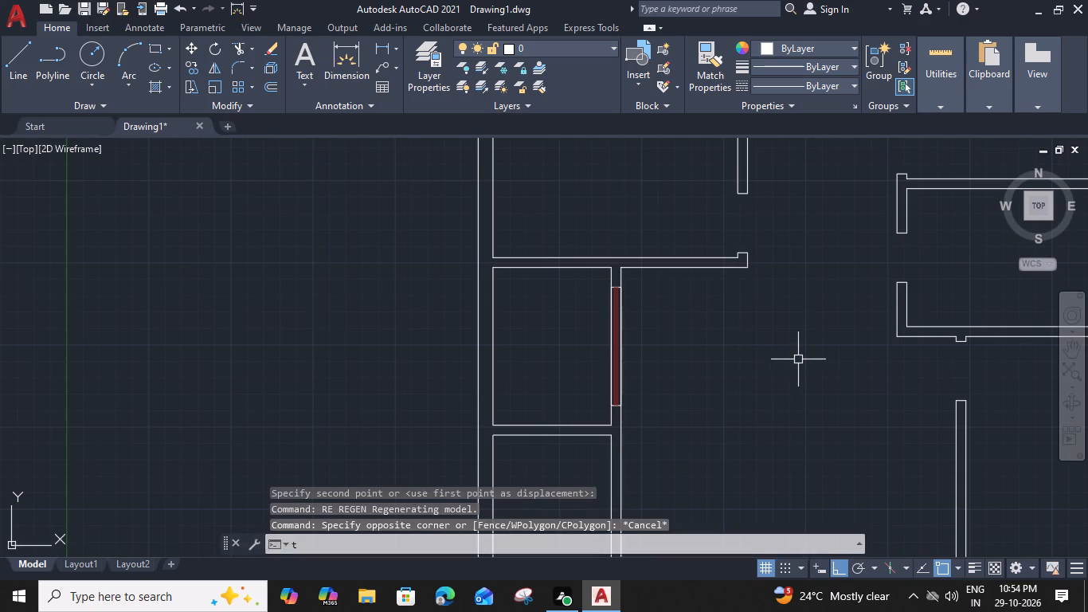
Draw a rectangle 1'9" long and 9" wide in the open hall area, east of the left-hand room's vertical window.
{"action": "key", "text": "r"}
{"action": "type", "text": "ec"}
{"action": "key", "text": "space"}
{"action": "left_click", "coordinate": [730, 347]}
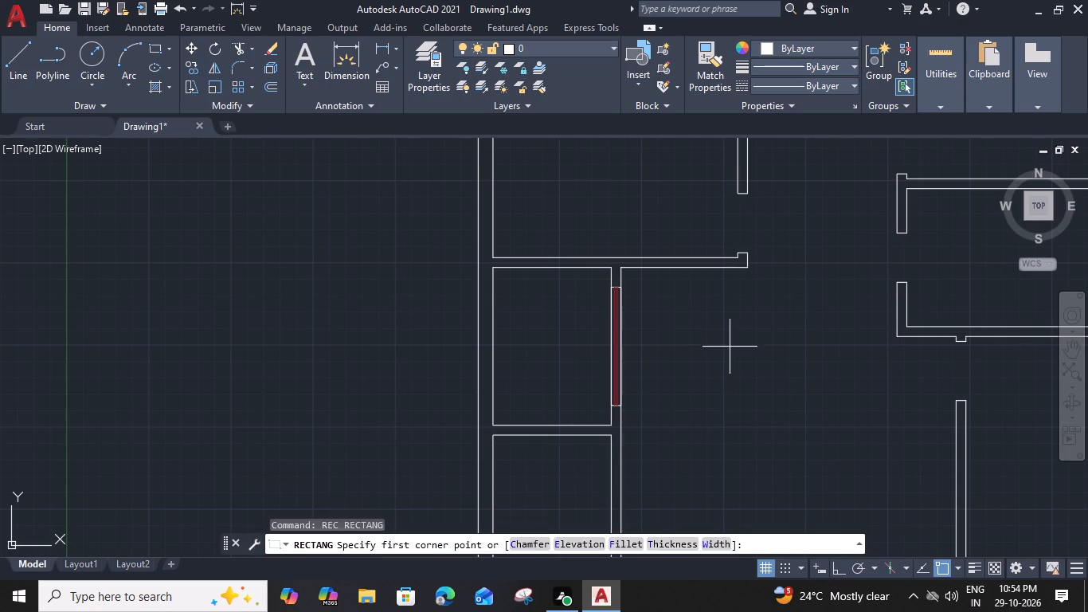
{"action": "type", "text": "d"}
{"action": "key", "text": "space"}
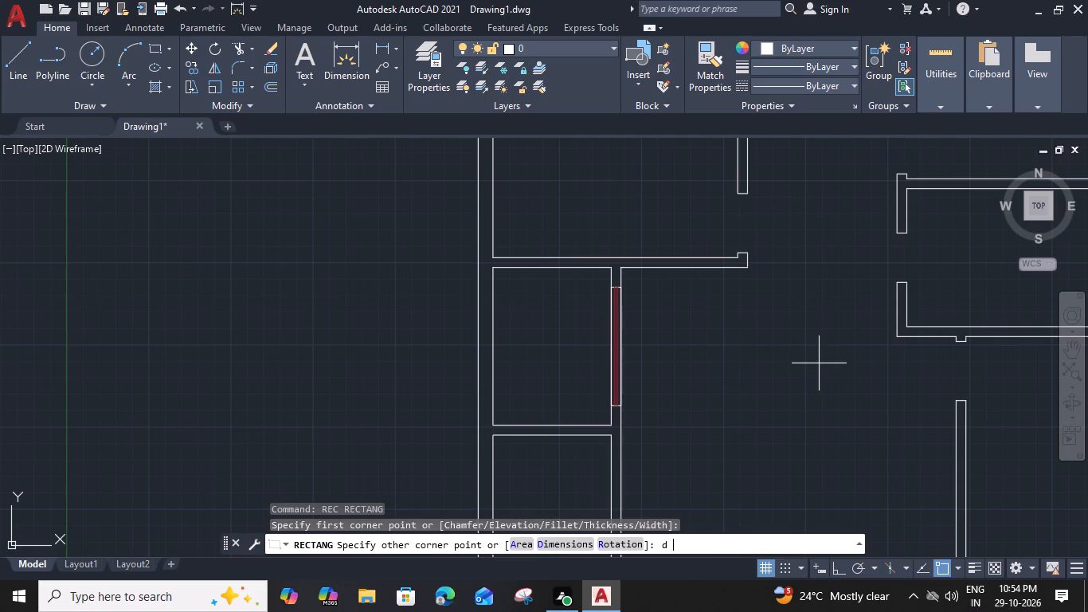
{"action": "type", "text": "1'9"}
{"action": "key", "text": "shift+quotedbl"}
{"action": "key", "text": "Return"}
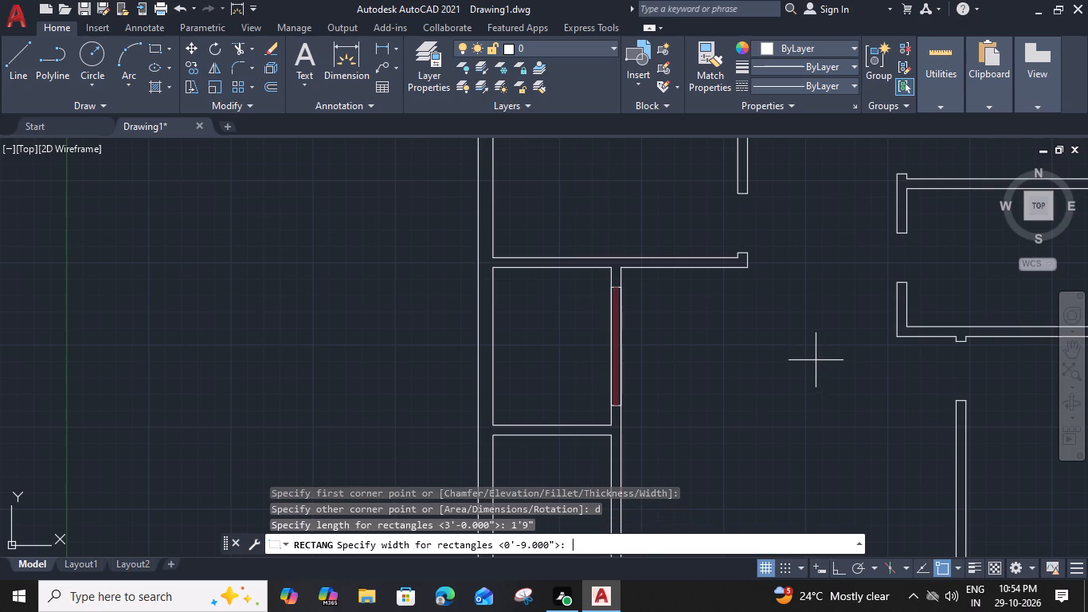
{"action": "type", "text": "9\""}
{"action": "key", "text": "Return"}
{"action": "left_click", "coordinate": [822, 369]}
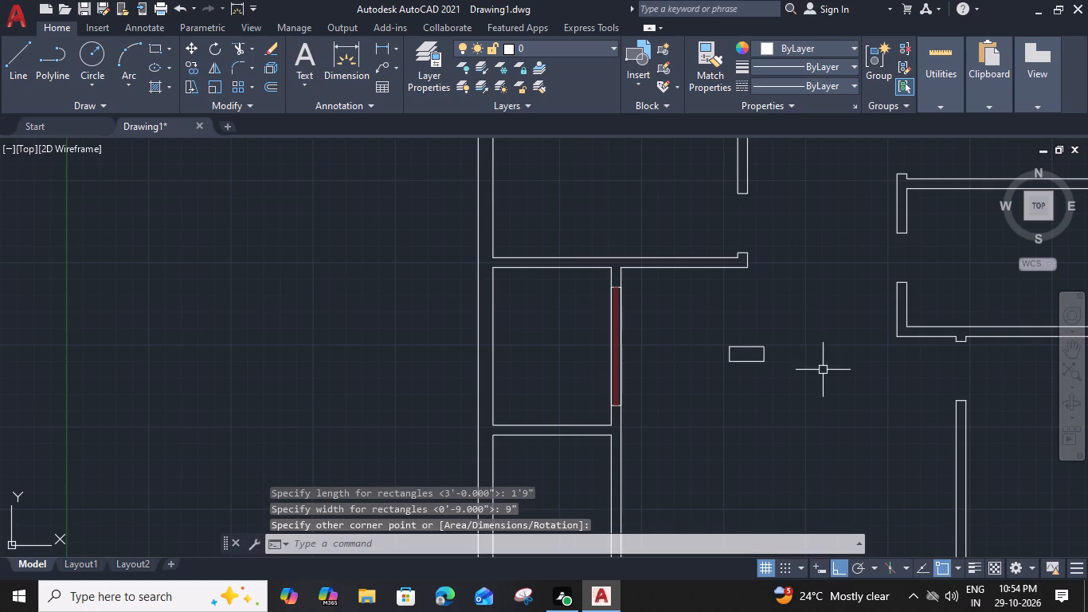
Draw a horizontal centre line between the midpoints of the 1'9" rectangle's two short sides.
{"action": "key", "text": "l"}
{"action": "key", "text": "space"}
{"action": "scroll", "coordinate": [753, 361], "scroll_direction": "up", "scroll_amount": 2}
{"action": "left_click", "coordinate": [694, 348]}
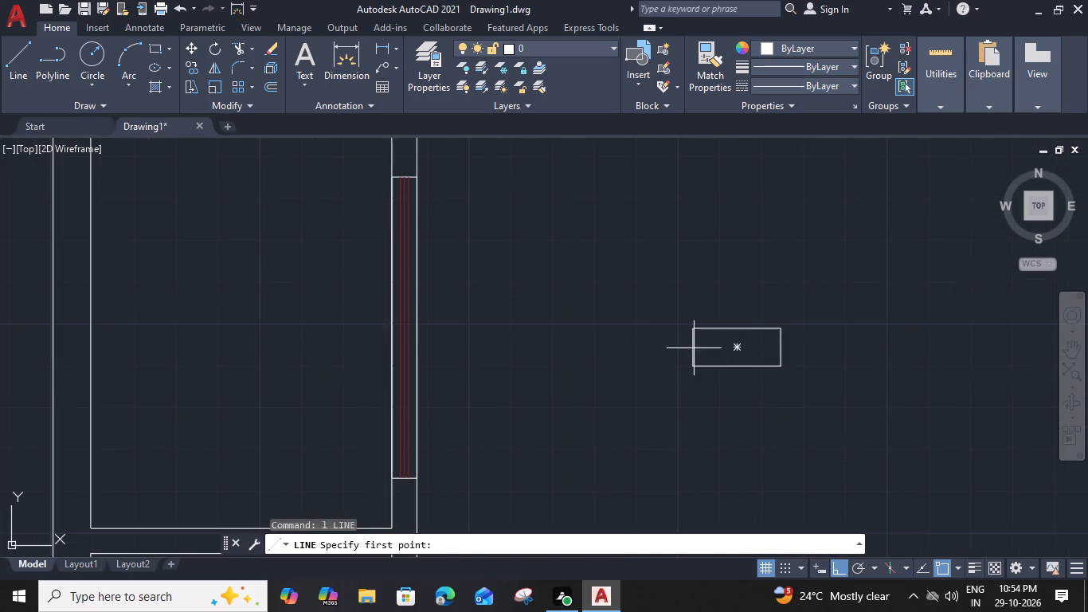
{"action": "left_click", "coordinate": [778, 353]}
{"action": "key", "text": "space"}
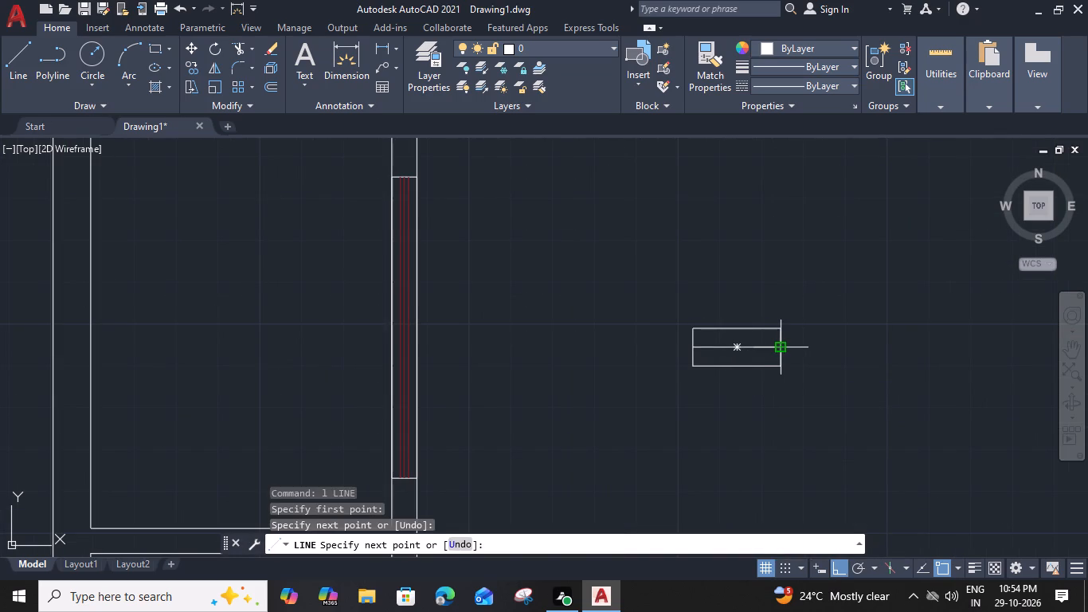
Offset the 1'9" rectangle's centre line by 1" both below and above it.
{"action": "left_click", "coordinate": [762, 349]}
{"action": "type", "text": "o"}
{"action": "key", "text": "space"}
{"action": "key", "text": "1"}
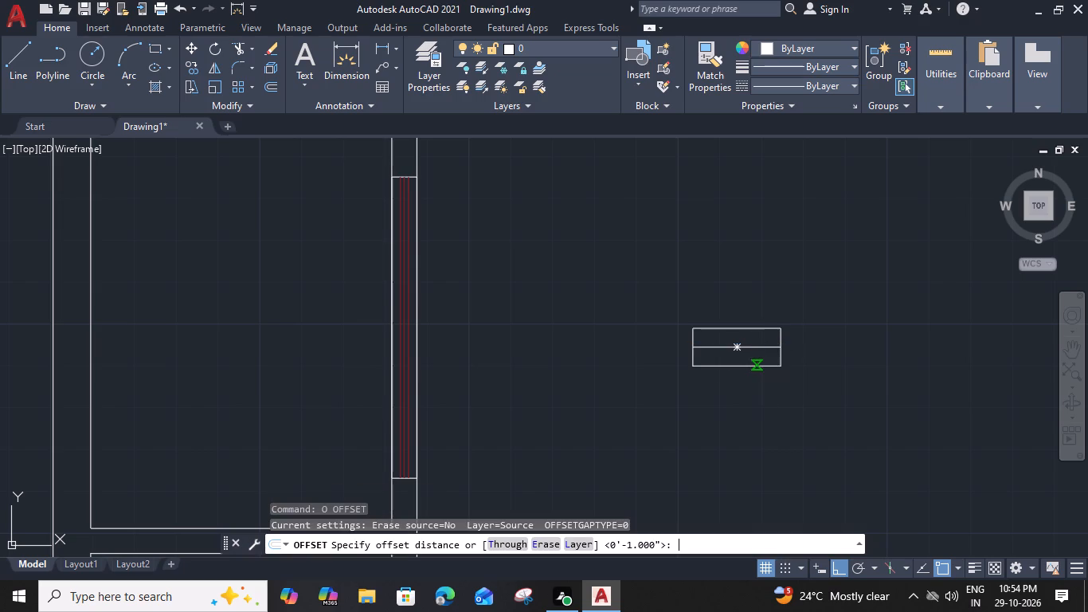
{"action": "key", "text": "shift+quotedbl"}
{"action": "key", "text": "Return"}
{"action": "left_click", "coordinate": [758, 392]}
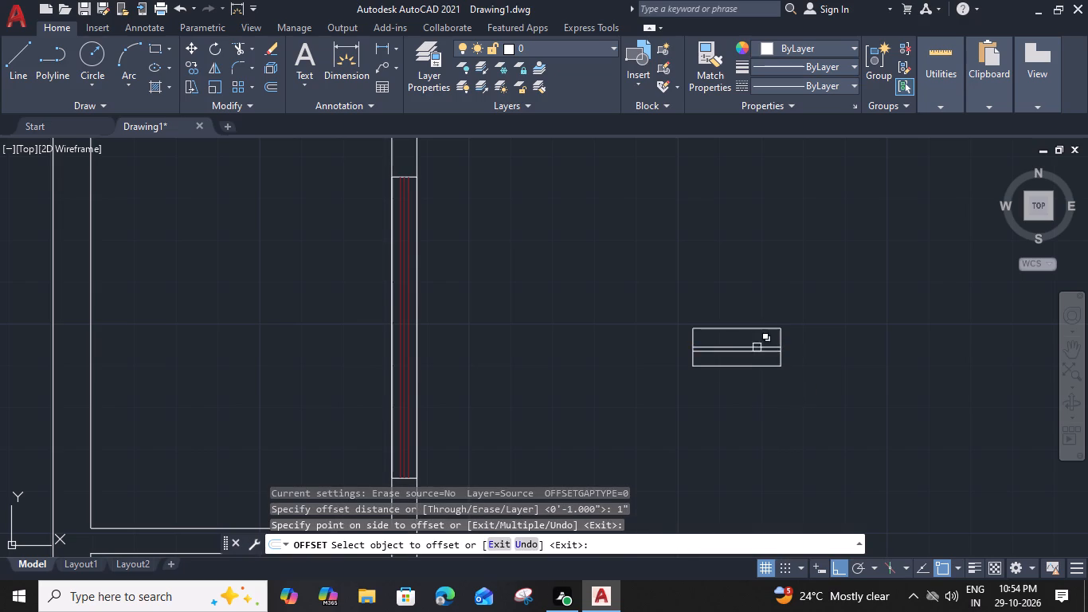
{"action": "scroll", "coordinate": [757, 347], "scroll_direction": "up", "scroll_amount": 2}
{"action": "left_click", "coordinate": [759, 344]}
{"action": "left_click", "coordinate": [757, 315]}
{"action": "key", "text": "Escape"}
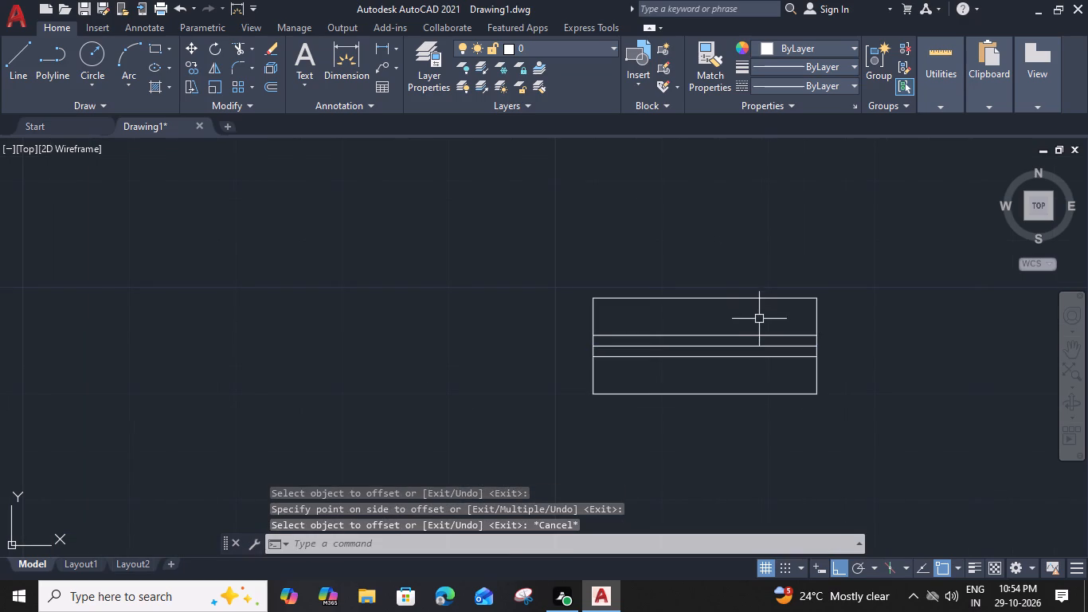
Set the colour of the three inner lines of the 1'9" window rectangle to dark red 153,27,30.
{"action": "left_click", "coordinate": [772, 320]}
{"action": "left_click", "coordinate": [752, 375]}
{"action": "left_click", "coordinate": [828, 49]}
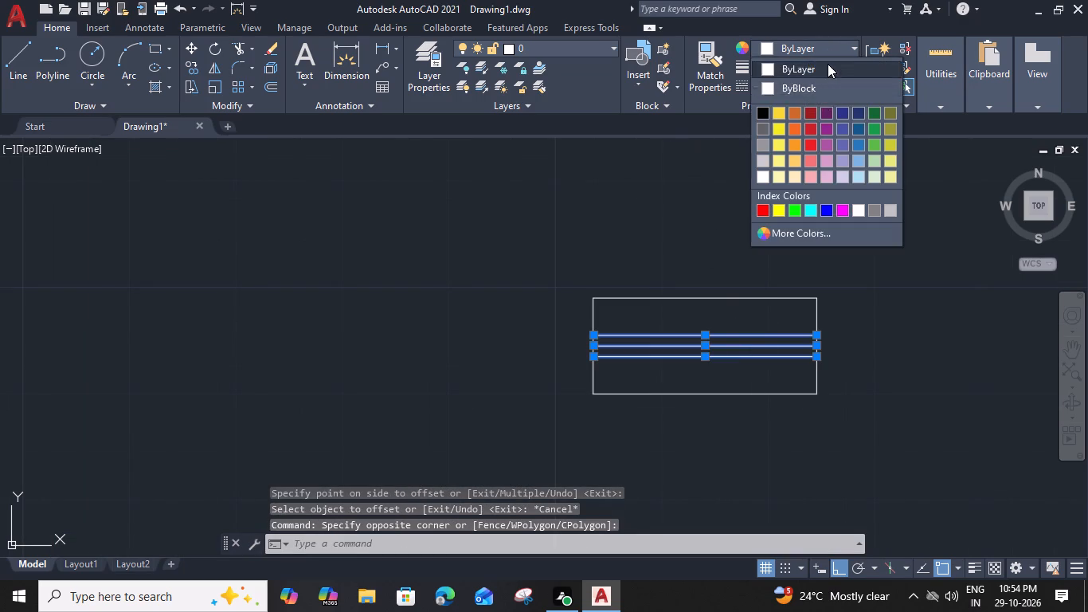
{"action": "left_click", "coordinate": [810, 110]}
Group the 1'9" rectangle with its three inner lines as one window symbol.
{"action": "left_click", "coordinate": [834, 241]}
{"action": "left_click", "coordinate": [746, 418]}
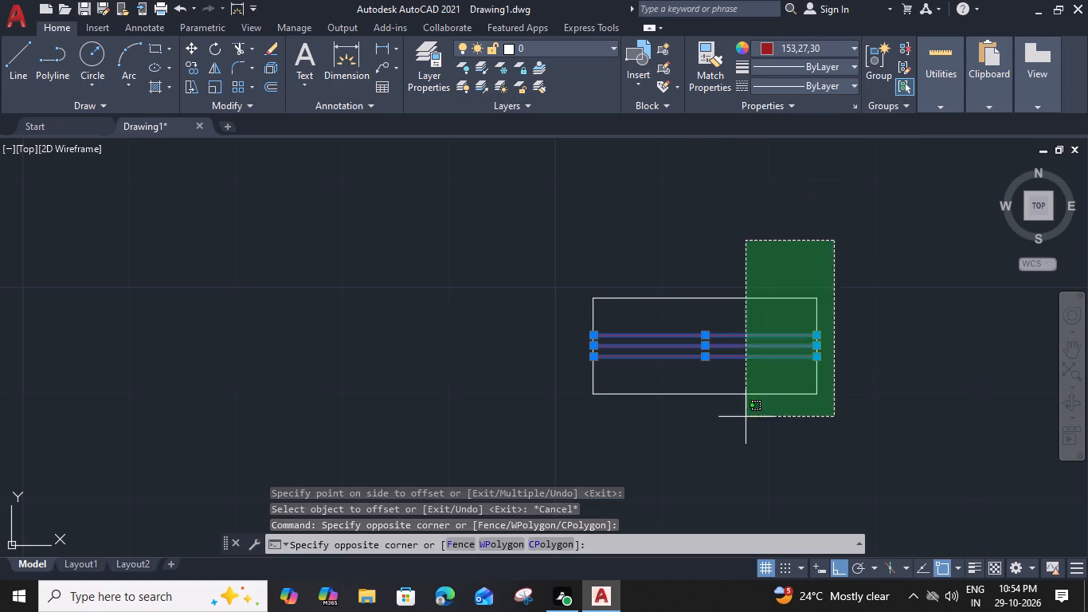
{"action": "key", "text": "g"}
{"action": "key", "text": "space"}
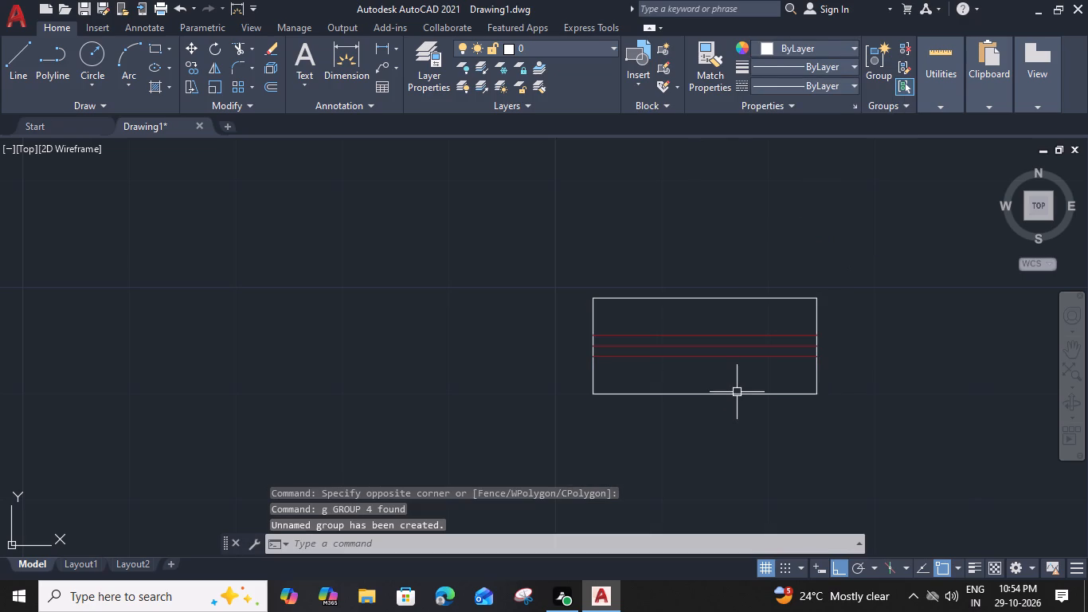
Move the 1'9" window symbol by its bottom midpoint to the midpoint of the lower line of the partition between the two lower left-hand rooms.
{"action": "left_click", "coordinate": [735, 392]}
{"action": "type", "text": "m"}
{"action": "key", "text": "space"}
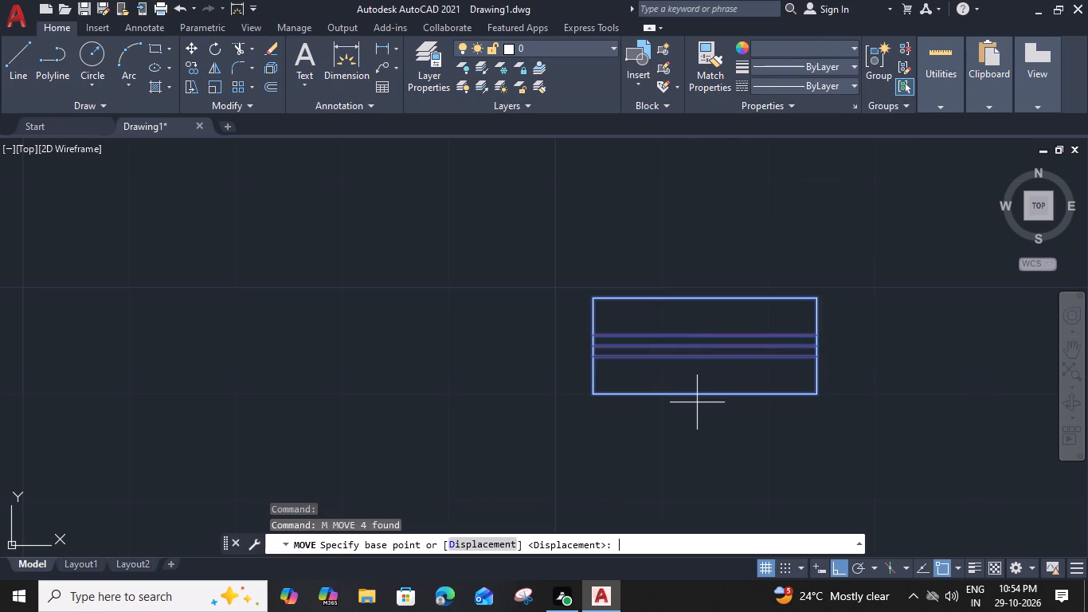
{"action": "left_click", "coordinate": [699, 396]}
{"action": "scroll", "coordinate": [699, 395], "scroll_direction": "down", "scroll_amount": 2}
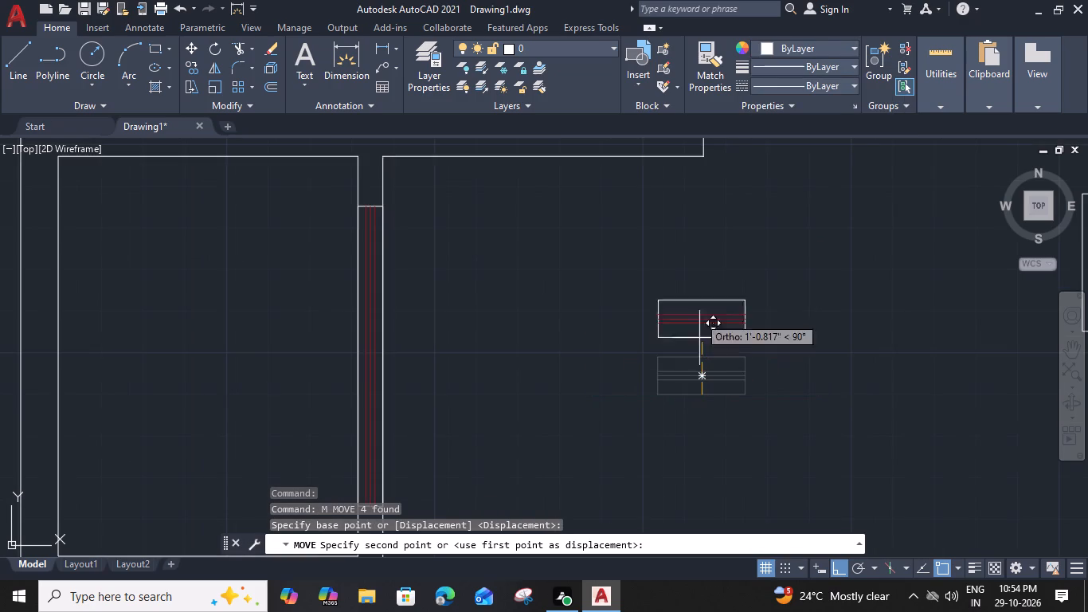
{"action": "scroll", "coordinate": [697, 292], "scroll_direction": "down", "scroll_amount": 2}
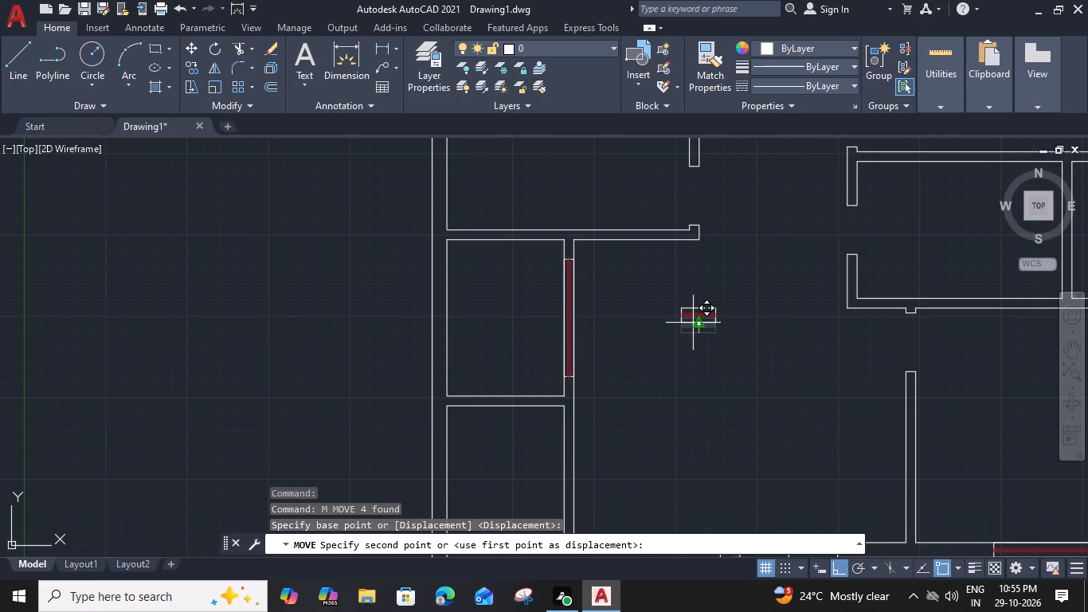
{"action": "middle_click_drag", "start_coordinate": [683, 400], "coordinate": [801, 237]}
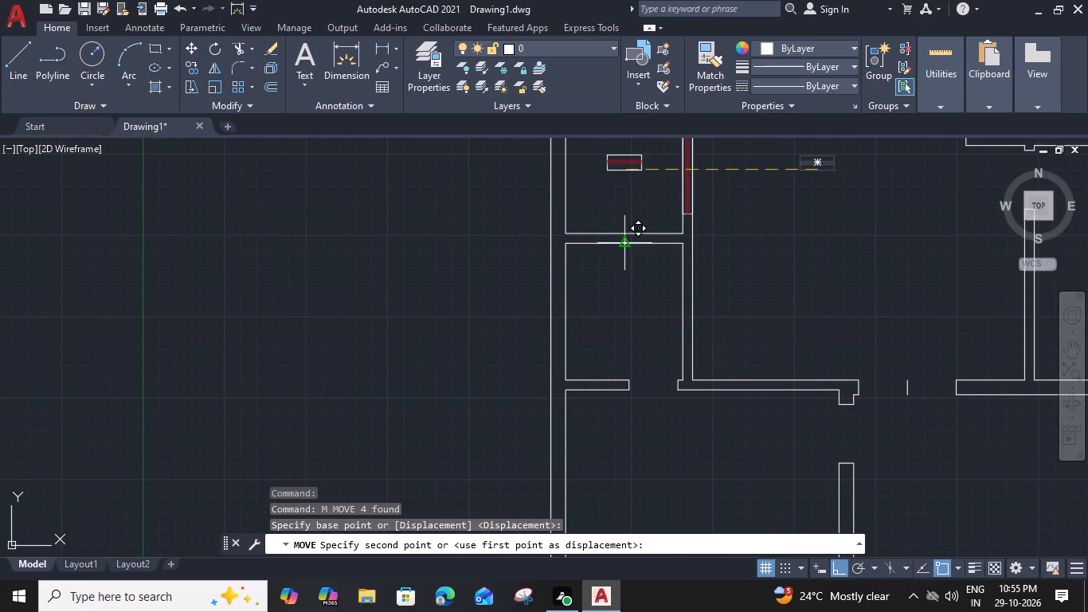
{"action": "left_click", "coordinate": [625, 245]}
{"action": "scroll", "coordinate": [620, 228], "scroll_direction": "up", "scroll_amount": 2}
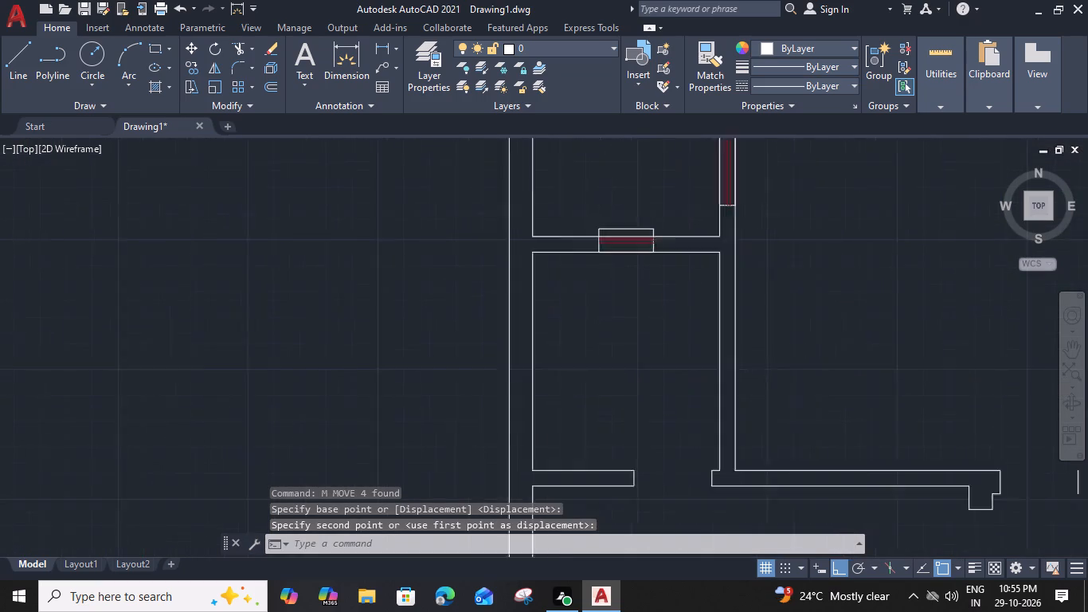
{"action": "scroll", "coordinate": [620, 228], "scroll_direction": "up", "scroll_amount": 1}
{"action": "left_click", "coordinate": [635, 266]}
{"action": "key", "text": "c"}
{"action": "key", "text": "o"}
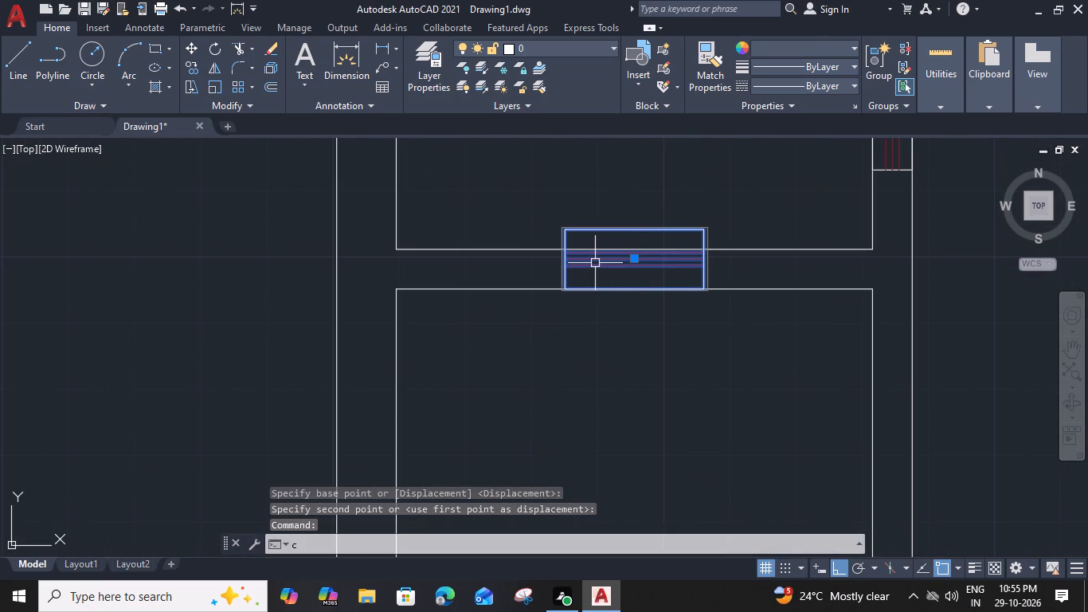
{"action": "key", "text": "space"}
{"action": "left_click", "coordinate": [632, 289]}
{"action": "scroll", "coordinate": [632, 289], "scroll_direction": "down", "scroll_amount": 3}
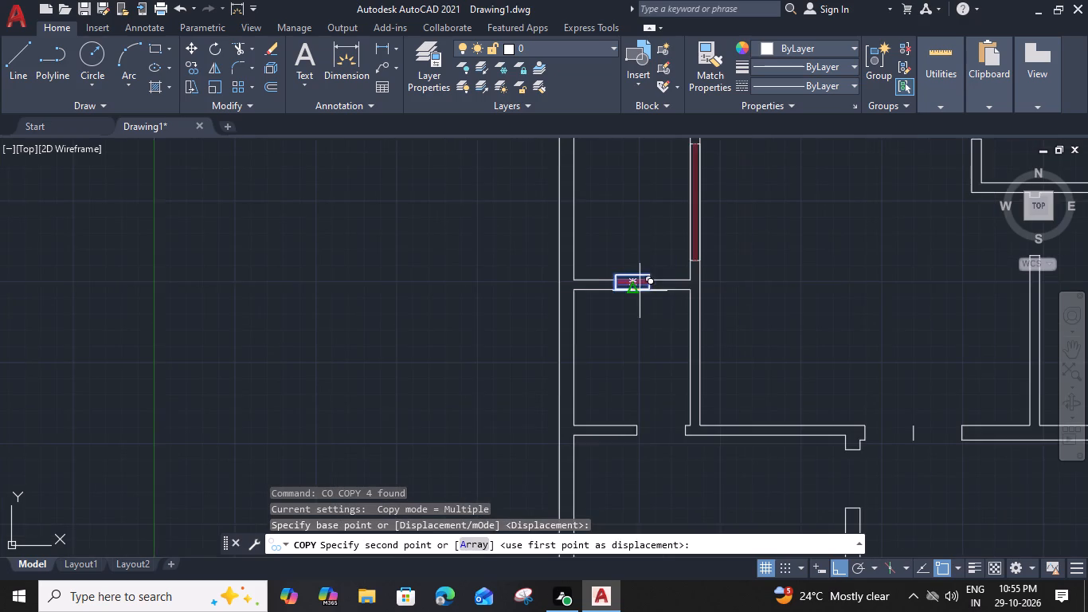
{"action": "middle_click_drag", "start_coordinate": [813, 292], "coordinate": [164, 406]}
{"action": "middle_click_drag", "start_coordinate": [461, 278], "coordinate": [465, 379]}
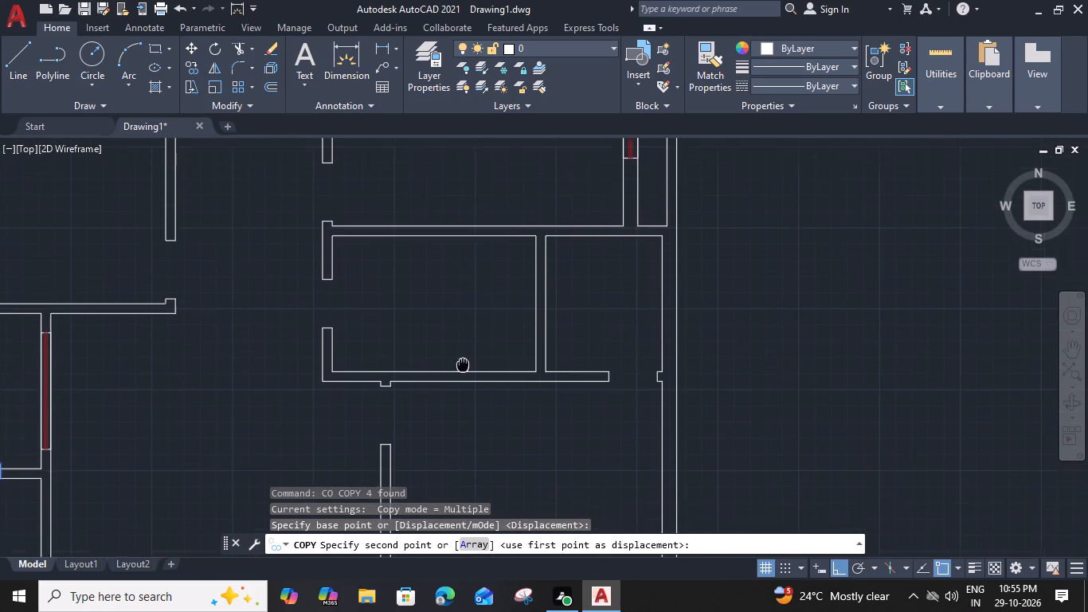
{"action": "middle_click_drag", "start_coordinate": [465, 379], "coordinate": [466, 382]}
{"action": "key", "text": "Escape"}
Move the 1'9" window symbol straight up off the partition into the empty space of the room above.
{"action": "scroll", "coordinate": [465, 381], "scroll_direction": "down", "scroll_amount": 2}
{"action": "middle_click_drag", "start_coordinate": [468, 375], "coordinate": [466, 377]}
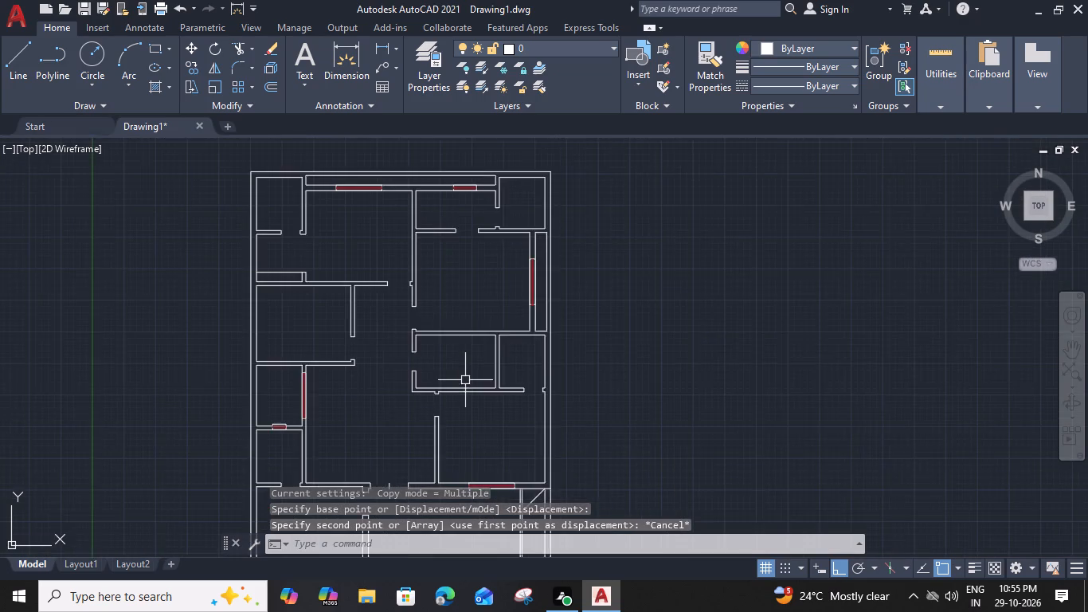
{"action": "middle_click_drag", "start_coordinate": [466, 377], "coordinate": [821, 257]}
{"action": "scroll", "coordinate": [645, 310], "scroll_direction": "up", "scroll_amount": 4}
{"action": "left_click", "coordinate": [613, 280]}
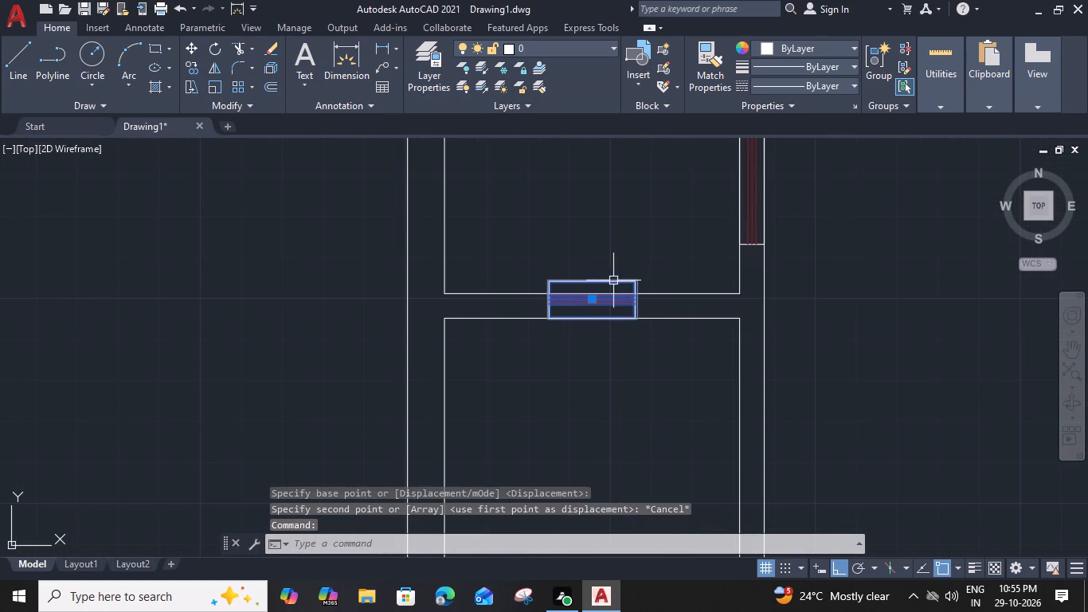
{"action": "key", "text": "m"}
{"action": "key", "text": "space"}
{"action": "left_click", "coordinate": [597, 280]}
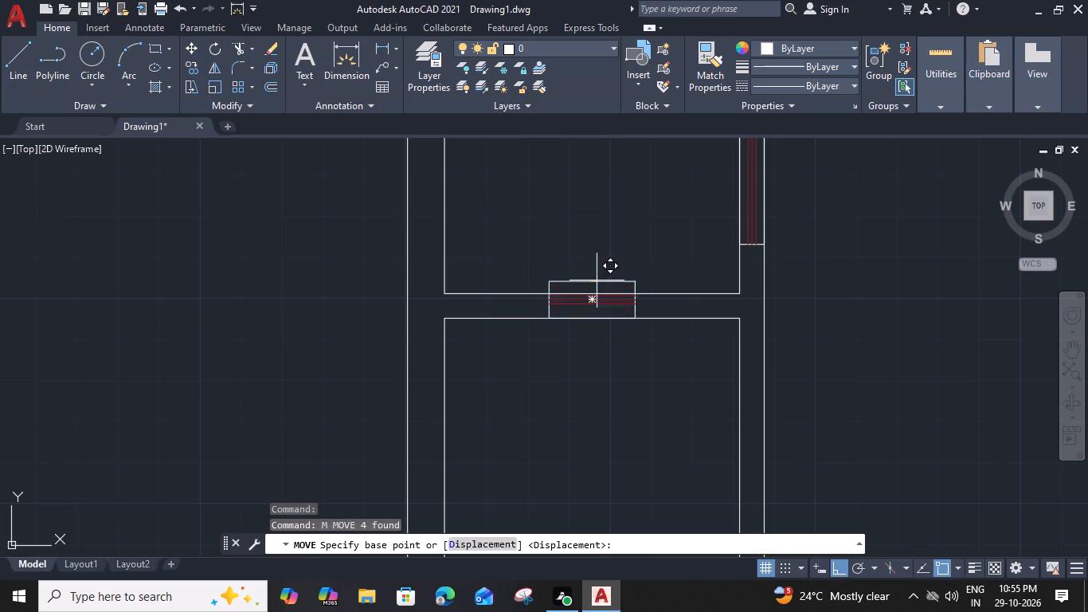
{"action": "left_click", "coordinate": [595, 222]}
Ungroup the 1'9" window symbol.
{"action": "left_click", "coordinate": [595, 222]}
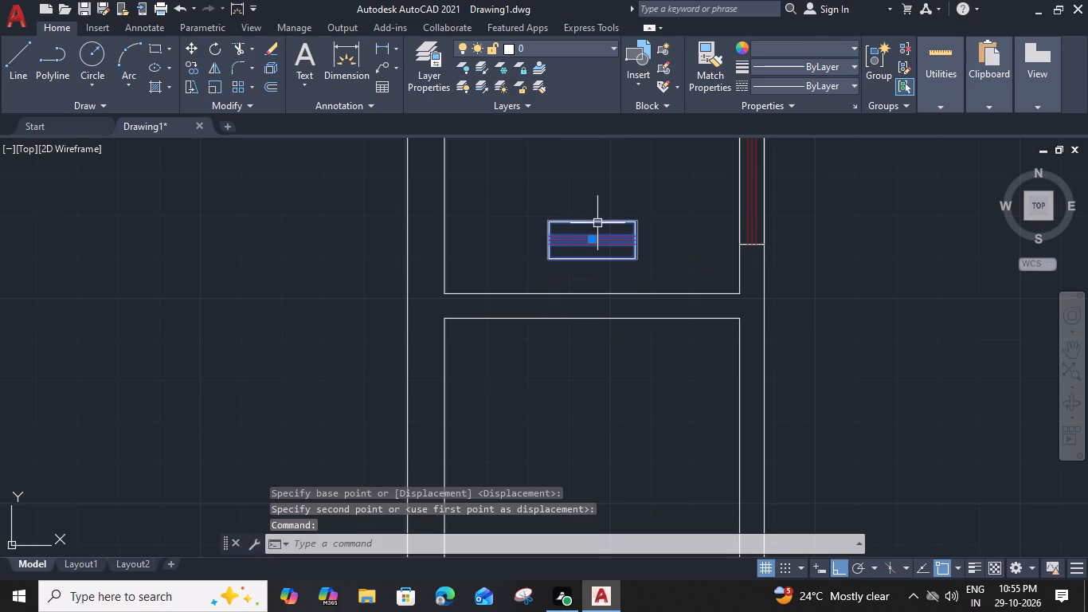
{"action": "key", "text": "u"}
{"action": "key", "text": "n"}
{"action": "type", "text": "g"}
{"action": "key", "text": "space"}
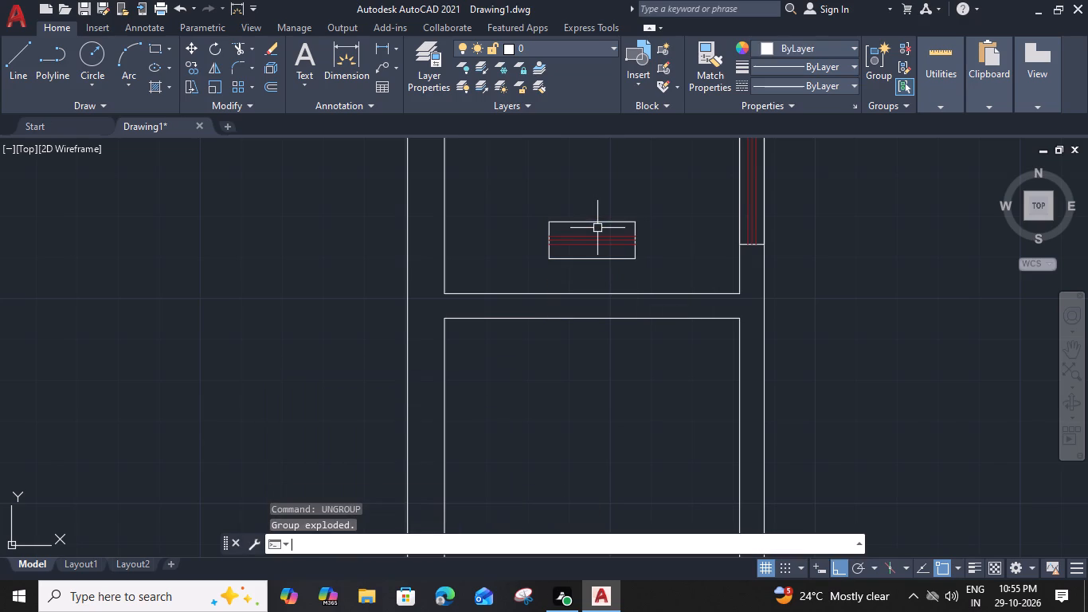
Delete the three red inner lines from the 1'9" rectangle.
{"action": "scroll", "coordinate": [605, 233], "scroll_direction": "up", "scroll_amount": 3}
{"action": "left_click", "coordinate": [617, 226]}
{"action": "left_click", "coordinate": [591, 287]}
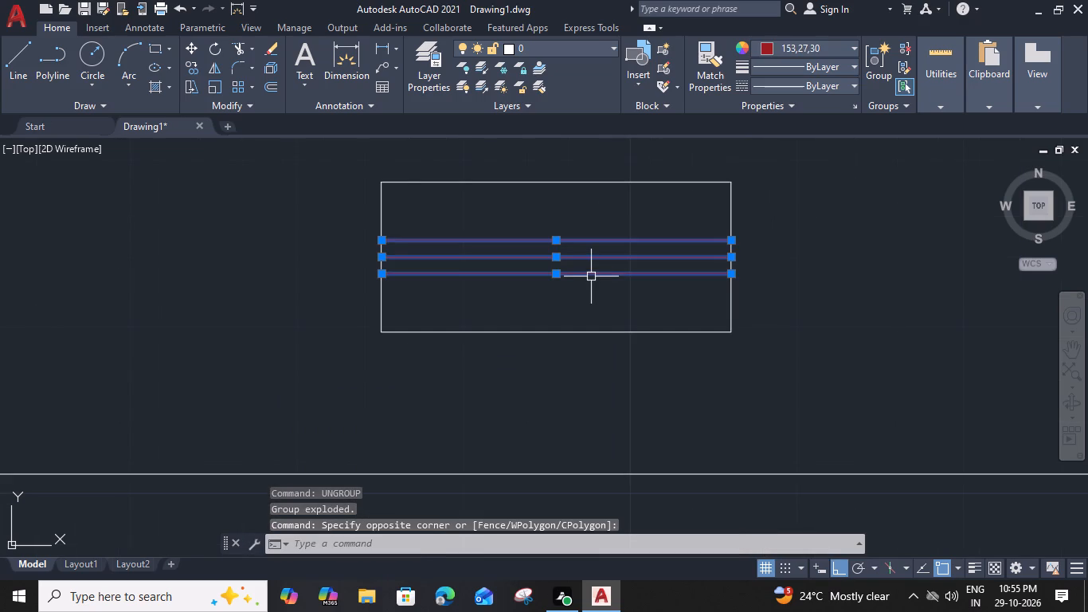
{"action": "key", "text": "Delete"}
Stretch the 1'9" rectangle's upper edge down 6" and back up 3", making the rectangle 6" wide.
{"action": "left_click", "coordinate": [561, 180]}
{"action": "left_click", "coordinate": [559, 182]}
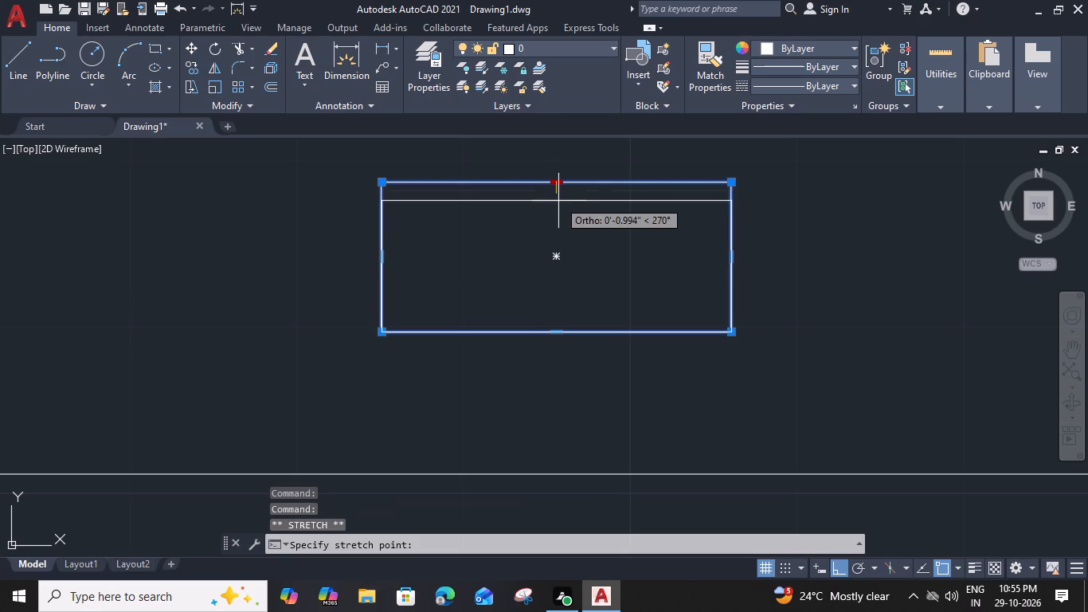
{"action": "type", "text": "6\""}
{"action": "key", "text": "Return"}
{"action": "left_click", "coordinate": [556, 280]}
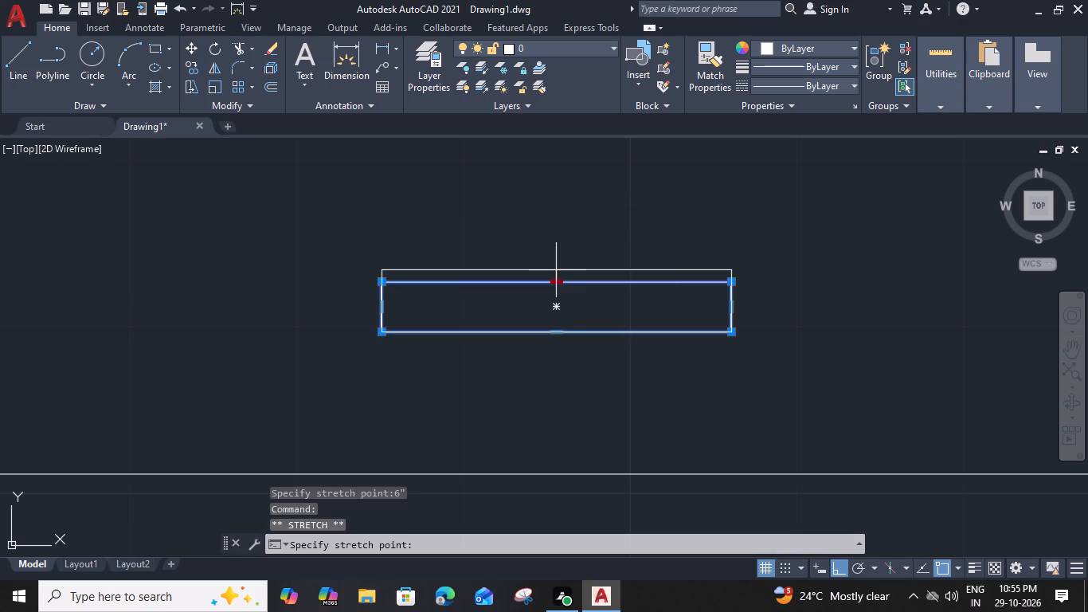
{"action": "key", "text": "3"}
{"action": "key", "text": "shift+quotedbl"}
{"action": "key", "text": "Return"}
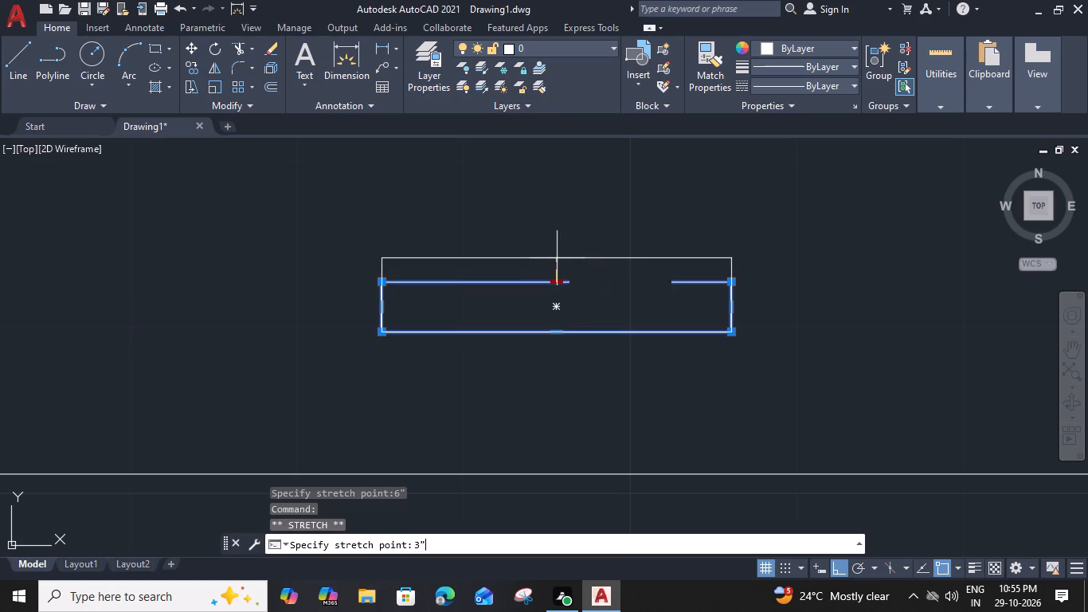
Draw a horizontal centre line between the midpoints of the 6" wide rectangle's two short sides.
{"action": "key", "text": "l"}
{"action": "key", "text": "space"}
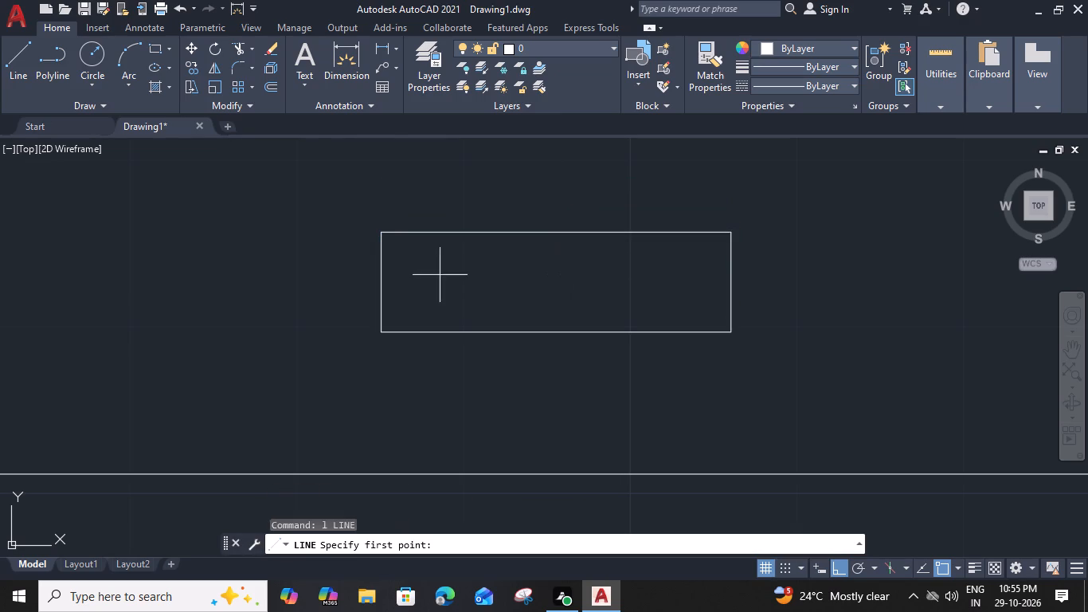
{"action": "left_click", "coordinate": [385, 279]}
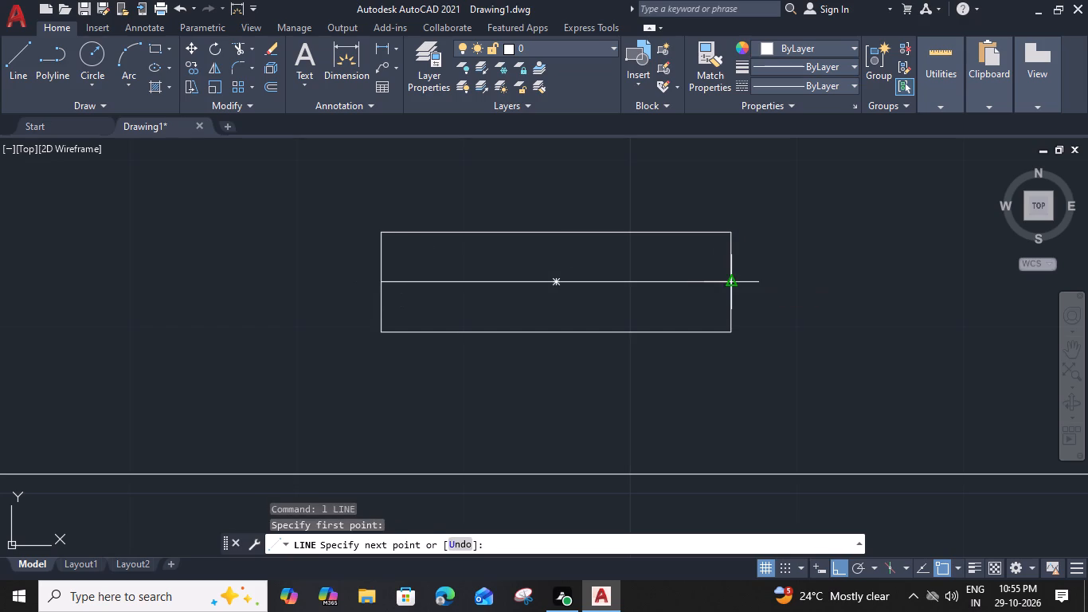
{"action": "left_click", "coordinate": [734, 281]}
{"action": "key", "text": "space"}
Offset the new centre line by 1" both above and below it.
{"action": "left_click", "coordinate": [590, 284]}
{"action": "type", "text": "o"}
{"action": "key", "text": "space"}
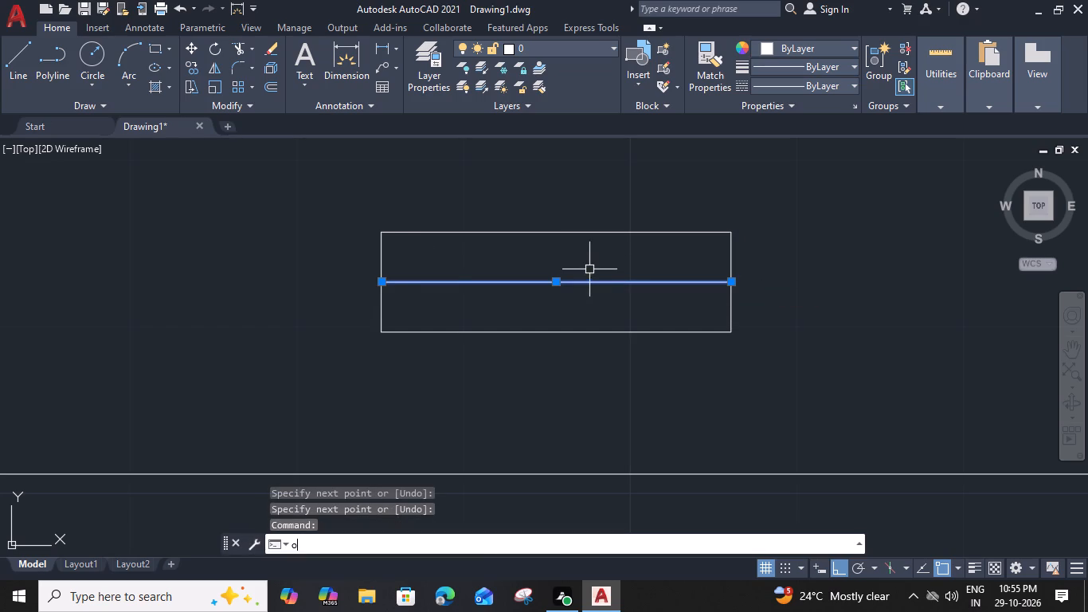
{"action": "key", "text": "1"}
{"action": "key", "text": "shift+quotedbl"}
{"action": "key", "text": "Return"}
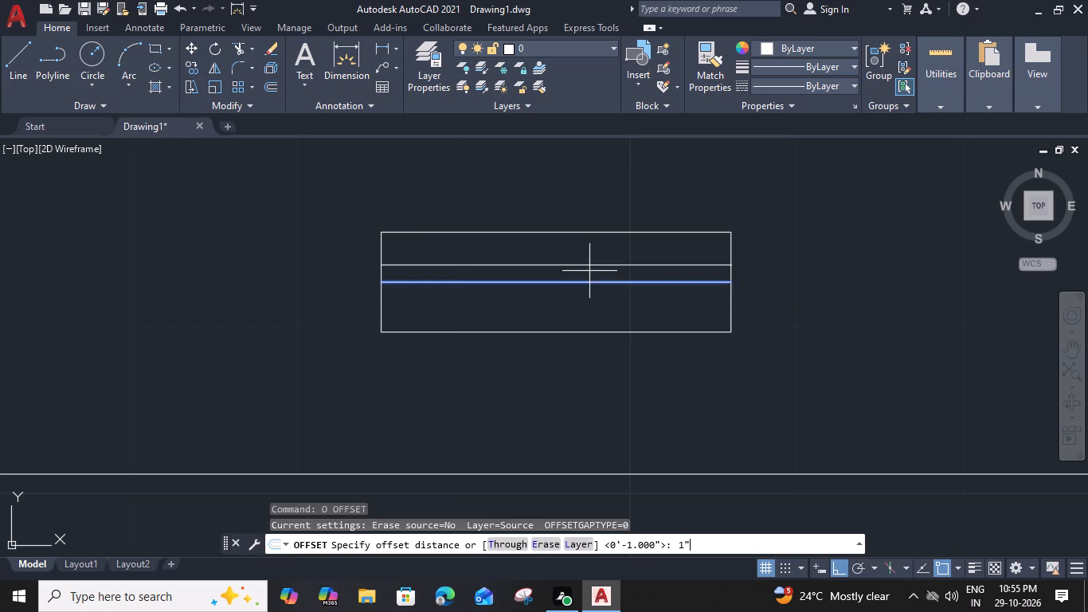
{"action": "left_click", "coordinate": [593, 253]}
{"action": "left_click", "coordinate": [594, 282]}
{"action": "left_click", "coordinate": [595, 296]}
{"action": "key", "text": "Escape"}
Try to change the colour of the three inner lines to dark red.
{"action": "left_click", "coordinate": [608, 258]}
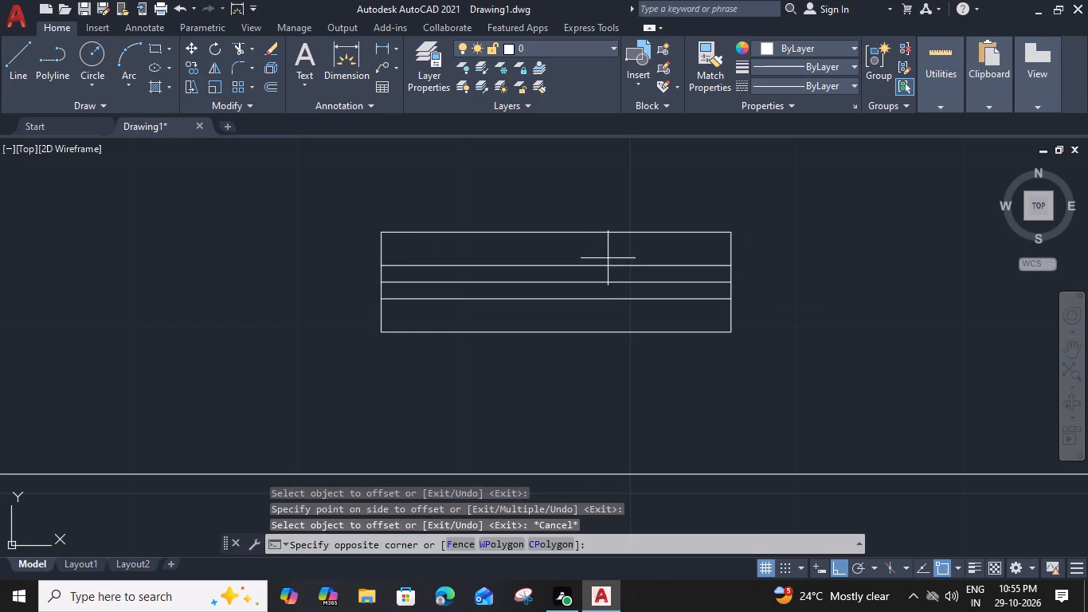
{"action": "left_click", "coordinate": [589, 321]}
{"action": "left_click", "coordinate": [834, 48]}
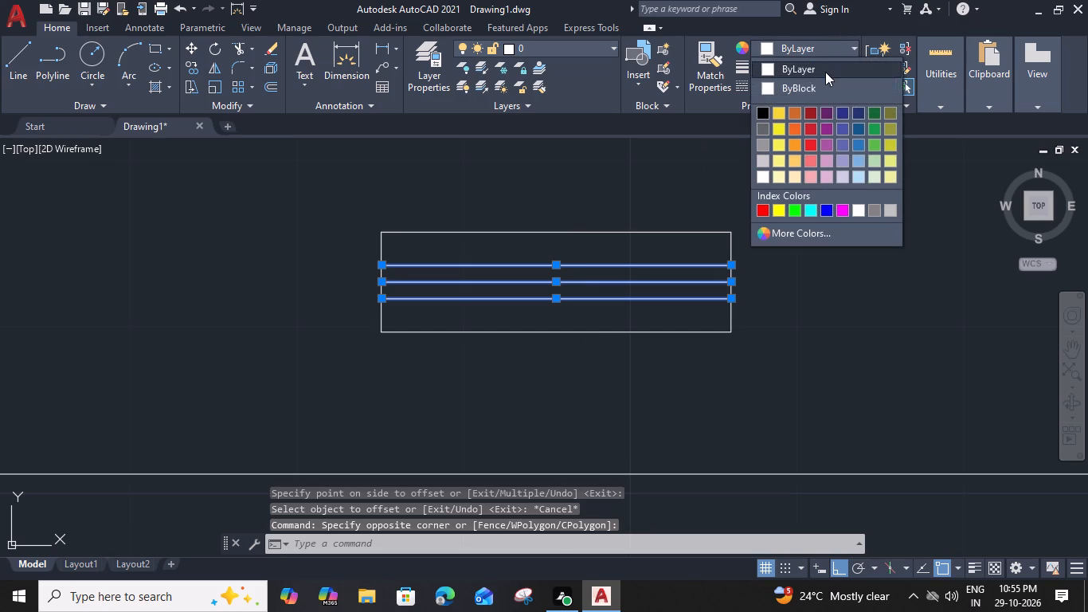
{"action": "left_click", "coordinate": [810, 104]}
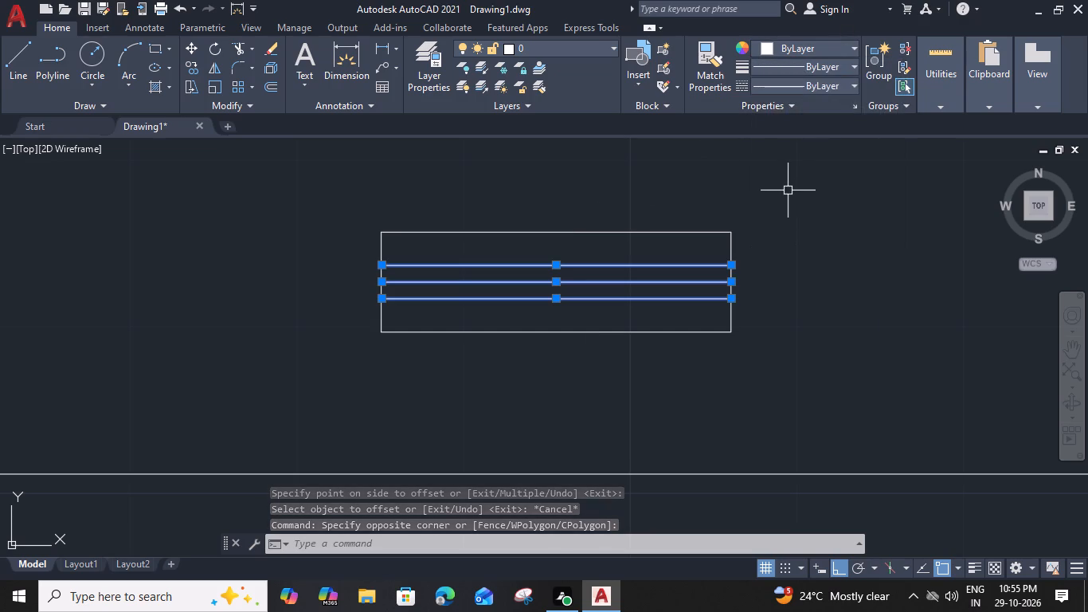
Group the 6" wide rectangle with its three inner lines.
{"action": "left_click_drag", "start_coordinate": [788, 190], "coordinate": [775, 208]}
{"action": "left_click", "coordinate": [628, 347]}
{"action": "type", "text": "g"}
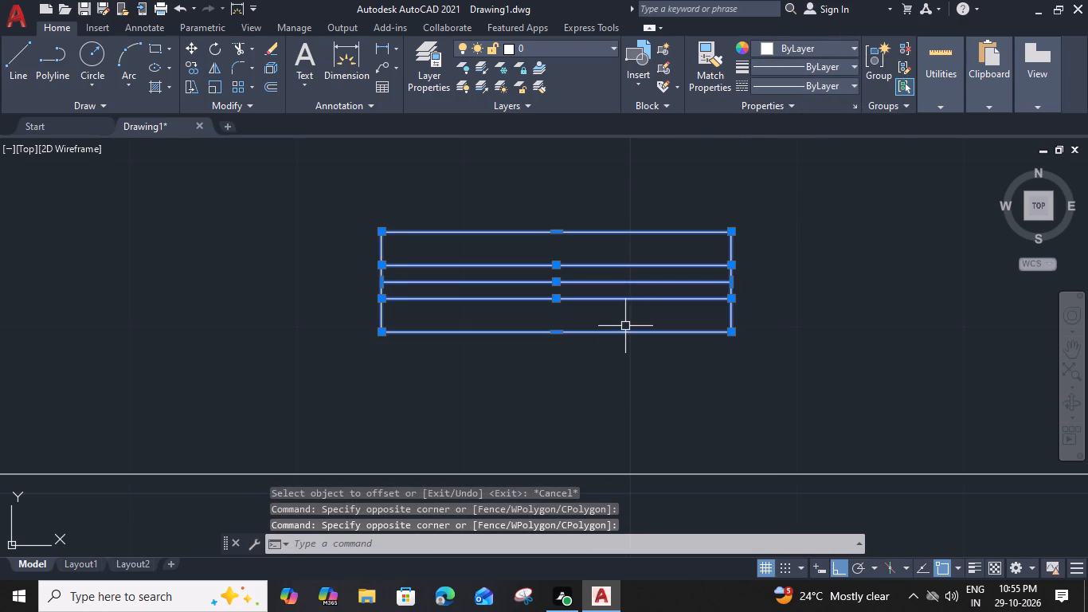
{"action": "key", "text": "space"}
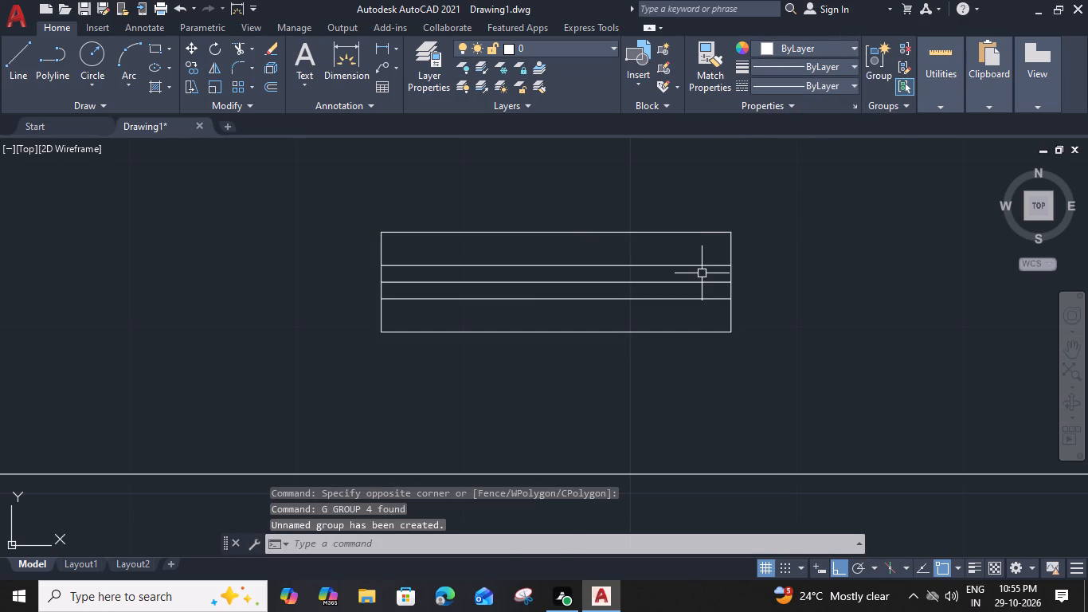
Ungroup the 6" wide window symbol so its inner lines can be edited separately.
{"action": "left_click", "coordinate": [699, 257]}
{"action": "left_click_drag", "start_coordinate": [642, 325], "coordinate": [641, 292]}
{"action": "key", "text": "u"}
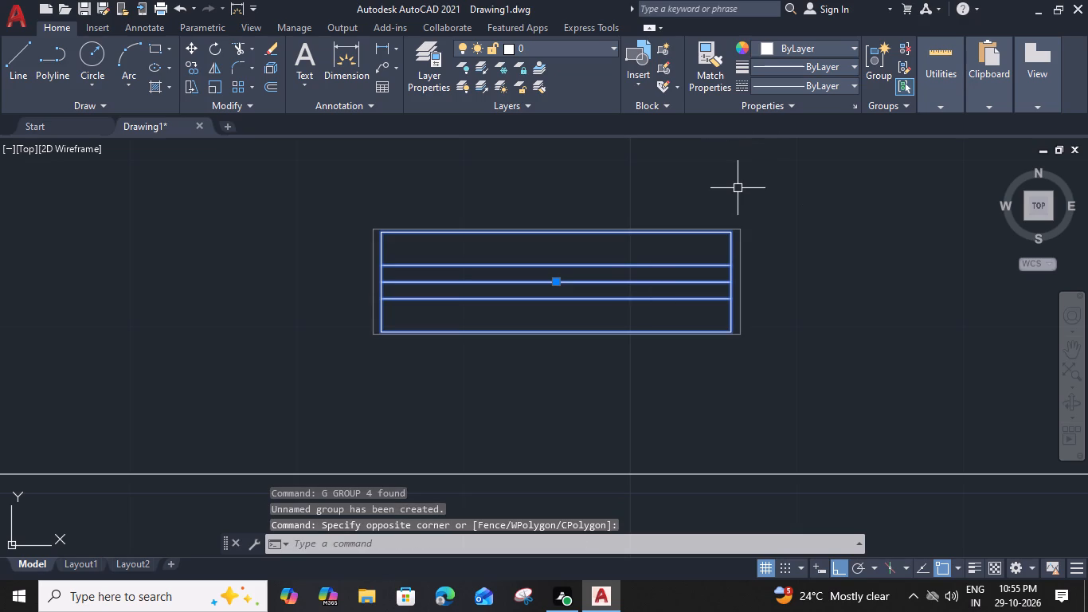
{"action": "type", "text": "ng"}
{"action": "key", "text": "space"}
Set the colour of the three inner lines of the 6" wide rectangle to dark red.
{"action": "left_click_drag", "start_coordinate": [716, 257], "coordinate": [713, 266]}
{"action": "left_click", "coordinate": [686, 320]}
{"action": "left_click", "coordinate": [789, 51]}
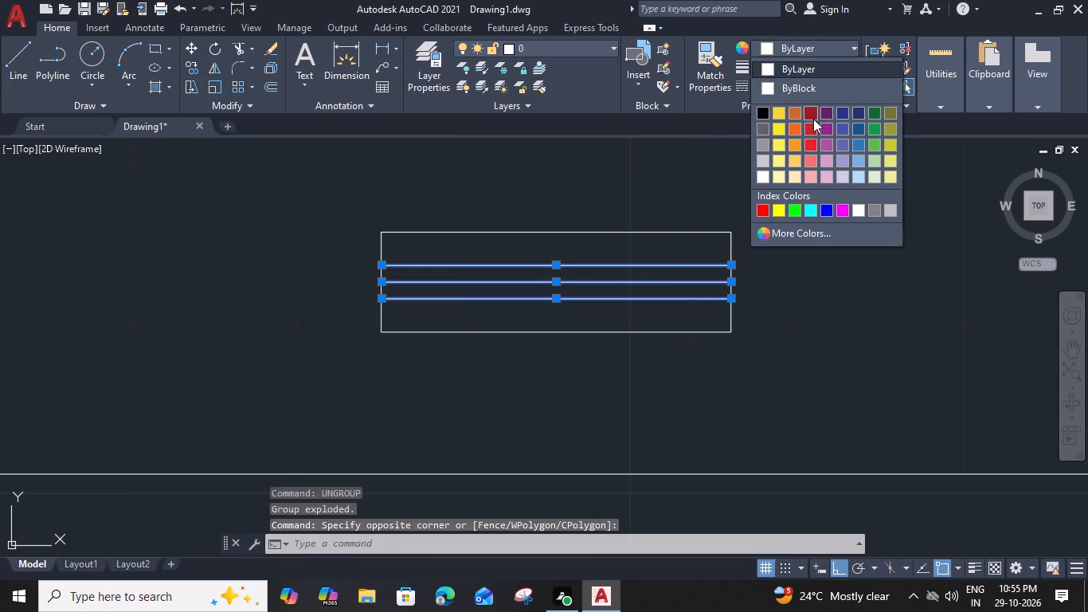
{"action": "left_click", "coordinate": [813, 119]}
Group the 6" wide rectangle with its three dark red lines as one window symbol.
{"action": "left_click", "coordinate": [768, 194]}
{"action": "left_click", "coordinate": [707, 345]}
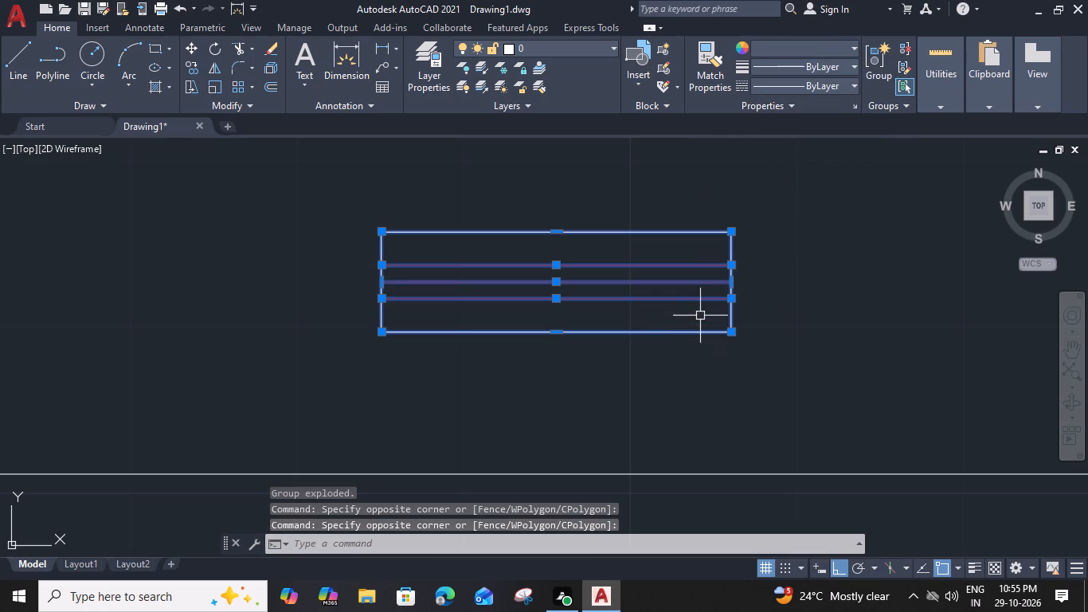
{"action": "type", "text": "g"}
{"action": "key", "text": "space"}
Move the grouped 6" window symbol down into the partition between the two small rooms, flush with both wall faces.
{"action": "left_click", "coordinate": [579, 330]}
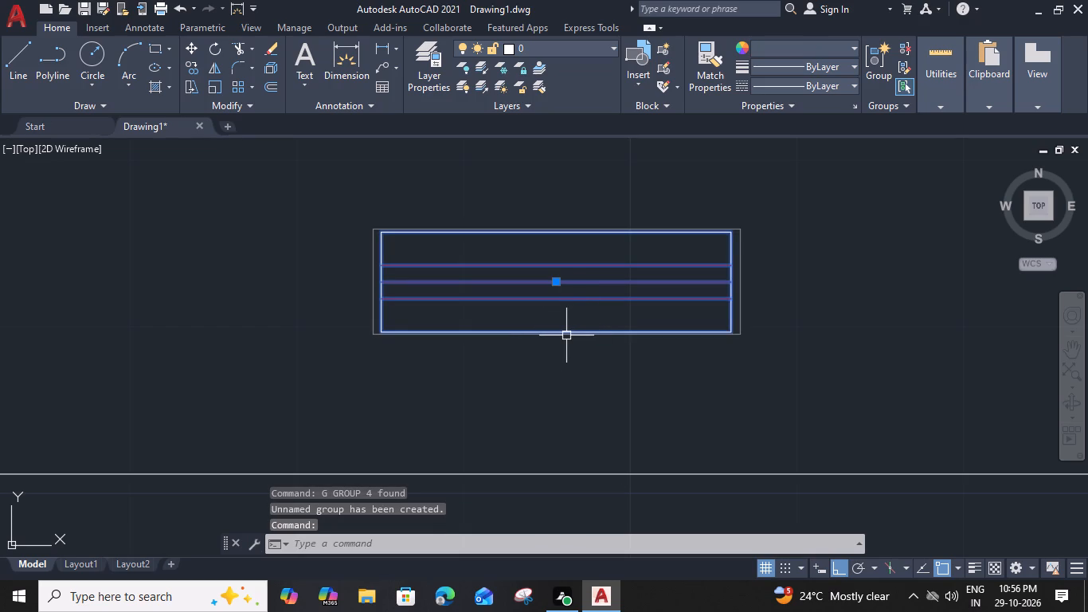
{"action": "type", "text": "m"}
{"action": "key", "text": "space"}
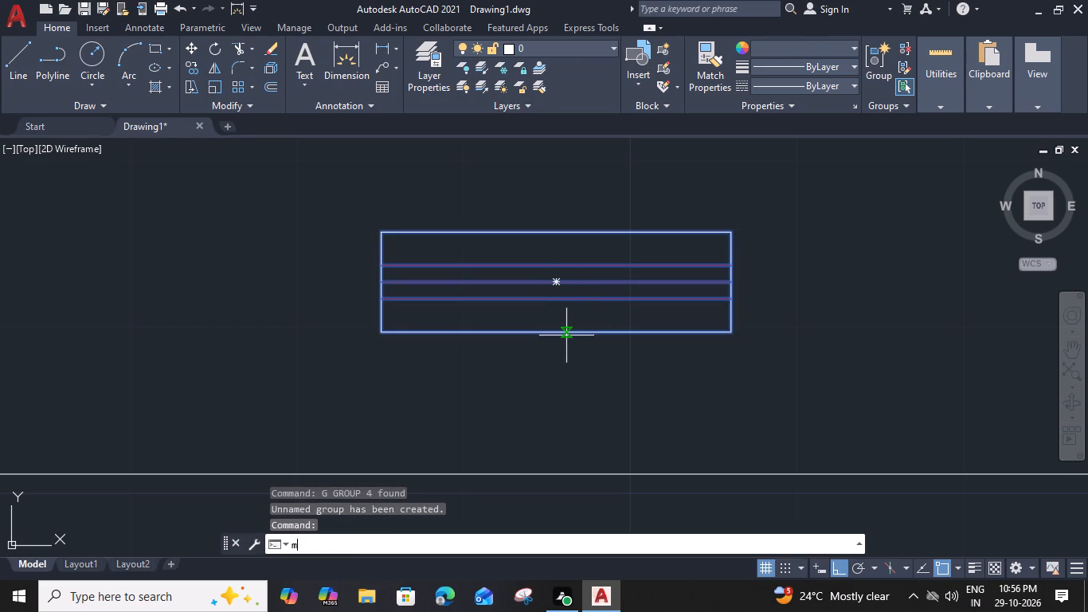
{"action": "left_click", "coordinate": [558, 334]}
{"action": "scroll", "coordinate": [538, 399], "scroll_direction": "down", "scroll_amount": 1}
{"action": "middle_click_drag", "start_coordinate": [544, 410], "coordinate": [562, 370]}
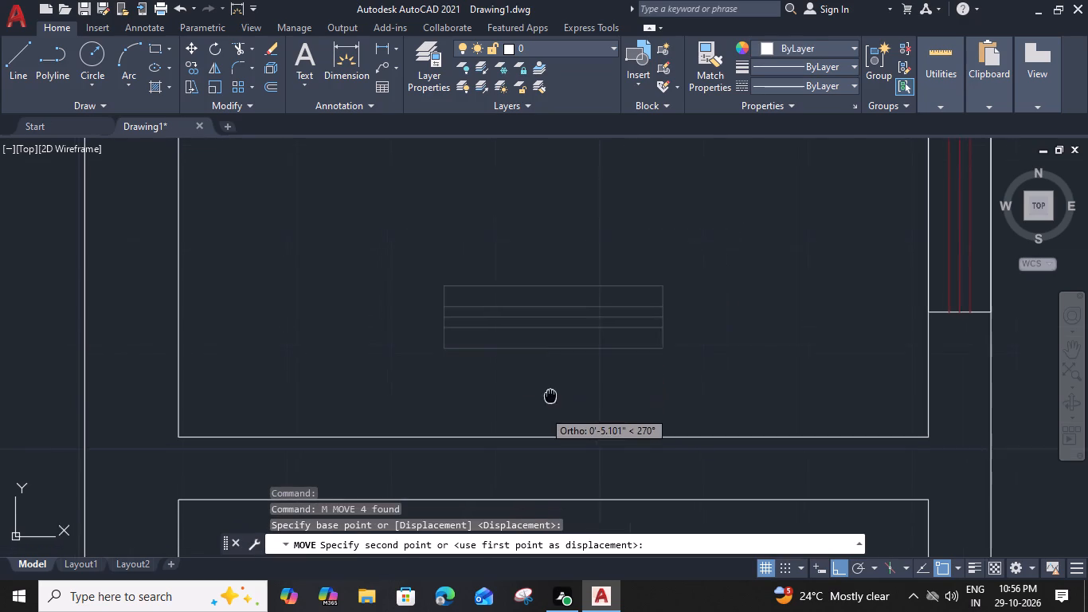
{"action": "middle_click_drag", "start_coordinate": [562, 370], "coordinate": [595, 292]}
{"action": "left_click", "coordinate": [743, 392]}
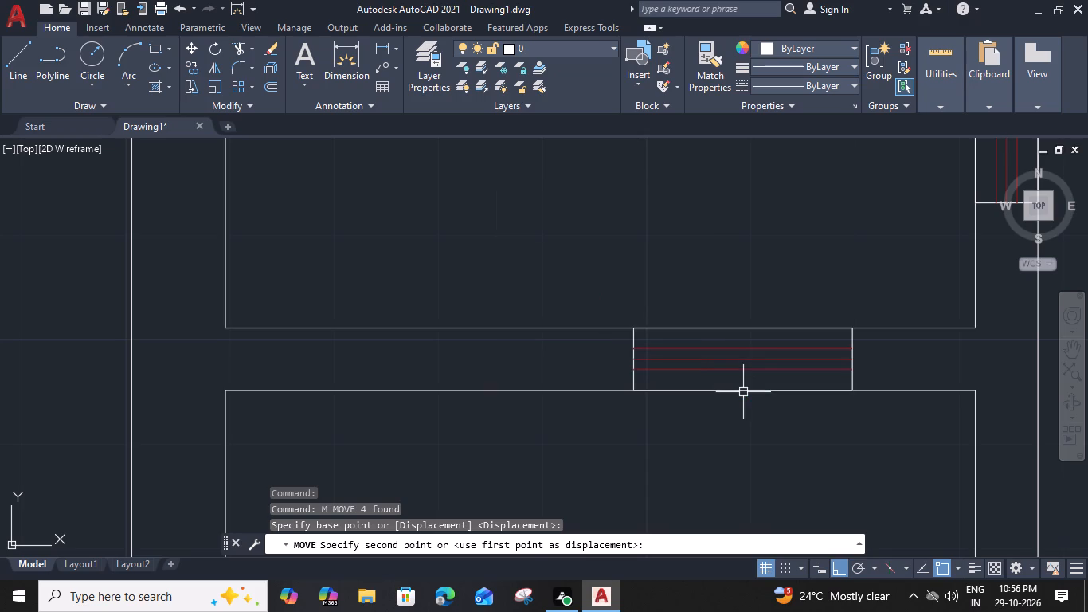
Copy the 6" window symbol from that partition to the partition below the narrow shaft on the plan's east side.
{"action": "left_click", "coordinate": [792, 354]}
{"action": "left_click", "coordinate": [701, 378]}
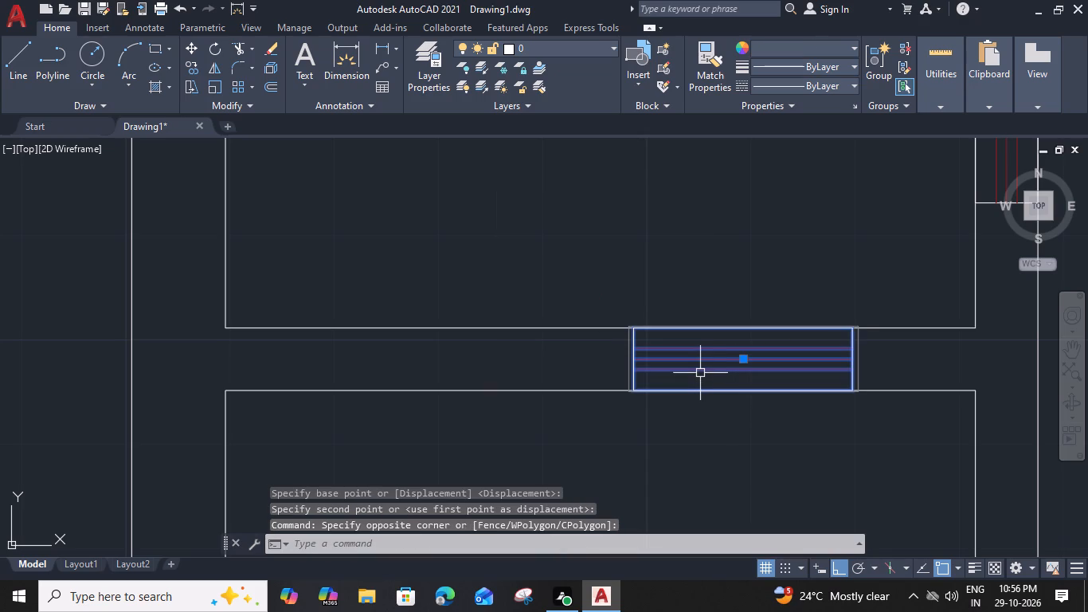
{"action": "type", "text": "co"}
{"action": "key", "text": "space"}
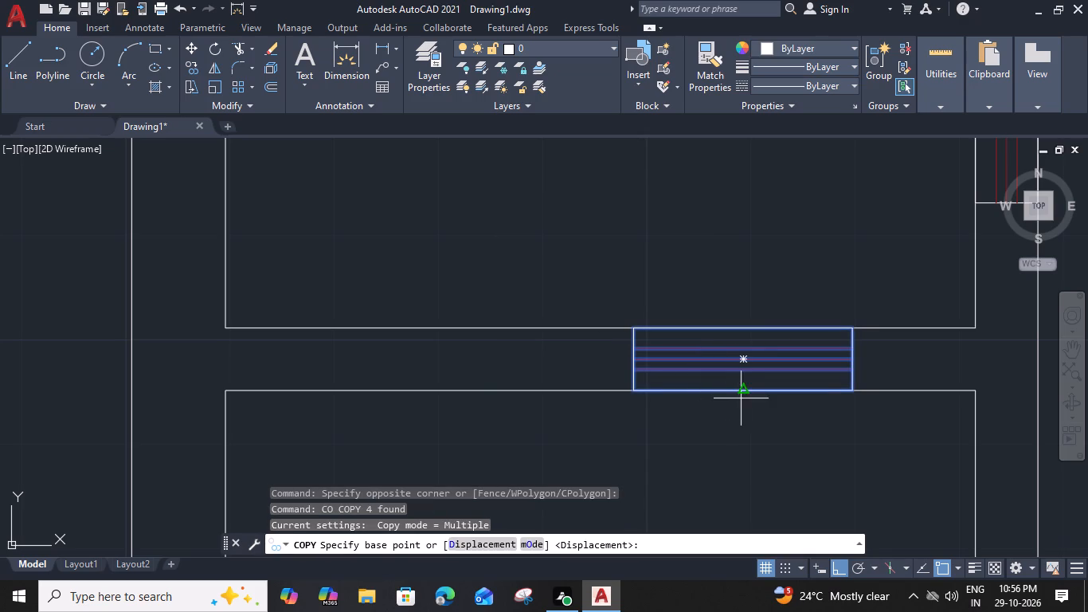
{"action": "left_click", "coordinate": [744, 390]}
{"action": "scroll", "coordinate": [744, 390], "scroll_direction": "down", "scroll_amount": 3}
{"action": "middle_click_drag", "start_coordinate": [877, 347], "coordinate": [577, 411]}
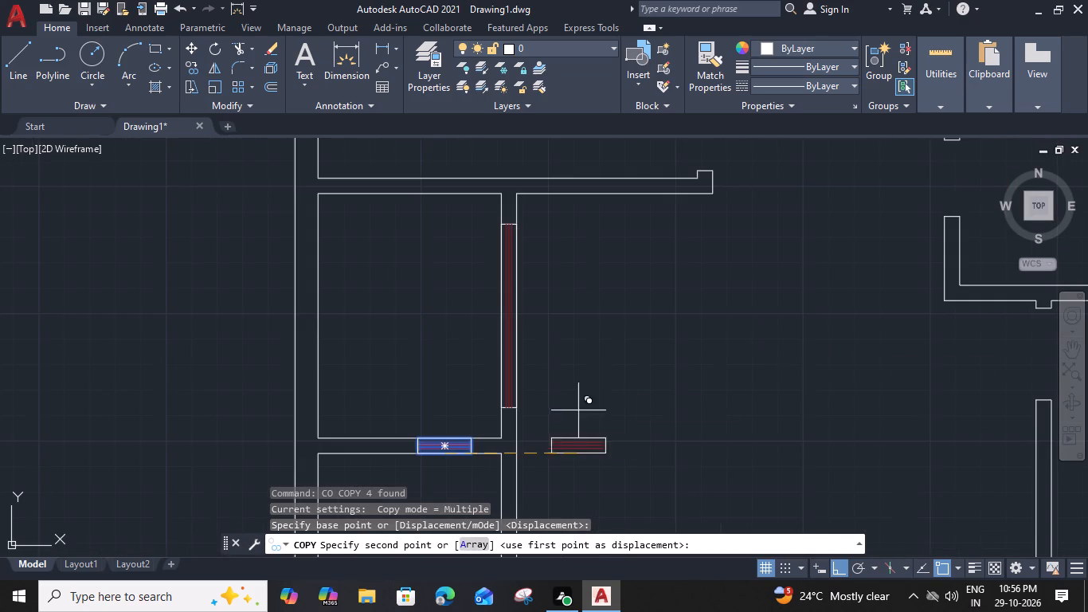
{"action": "middle_click_drag", "start_coordinate": [768, 348], "coordinate": [462, 476]}
{"action": "middle_click_drag", "start_coordinate": [827, 334], "coordinate": [526, 386]}
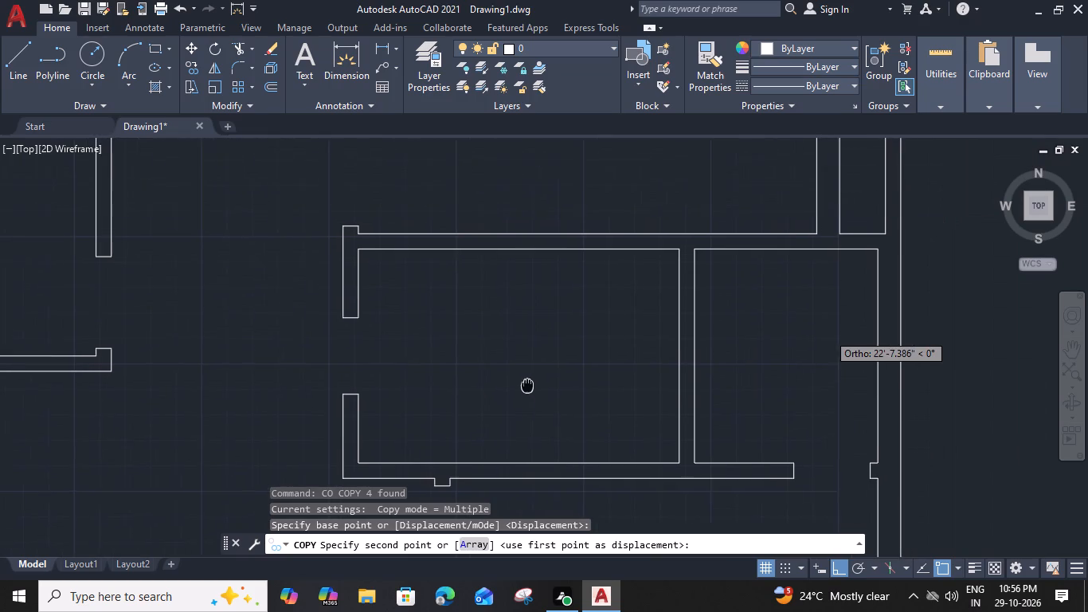
{"action": "scroll", "coordinate": [888, 241], "scroll_direction": "up", "scroll_amount": 2}
{"action": "left_click", "coordinate": [813, 268]}
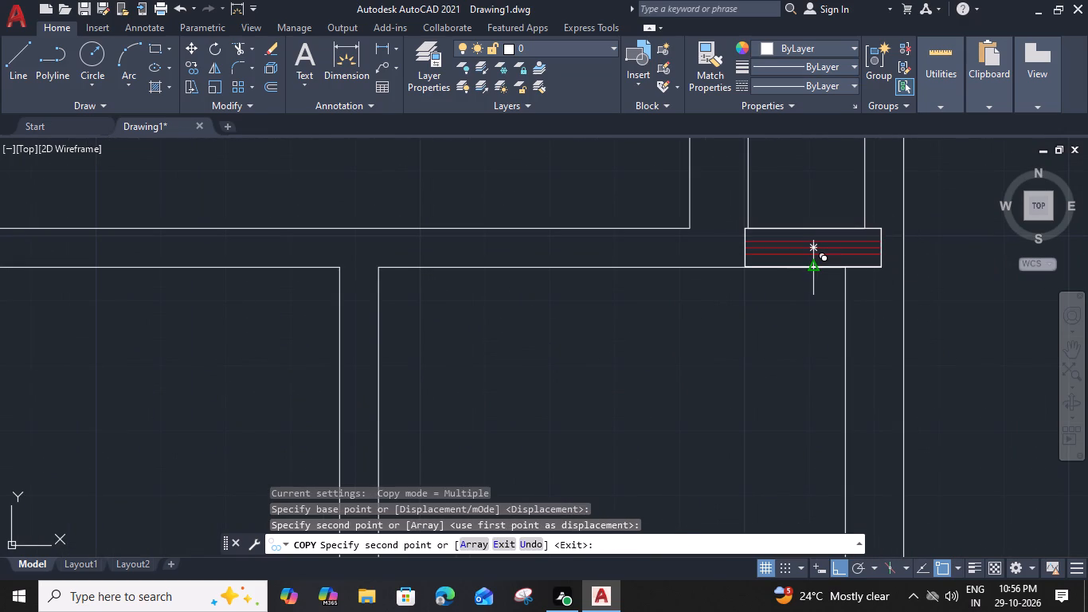
{"action": "key", "text": "Escape"}
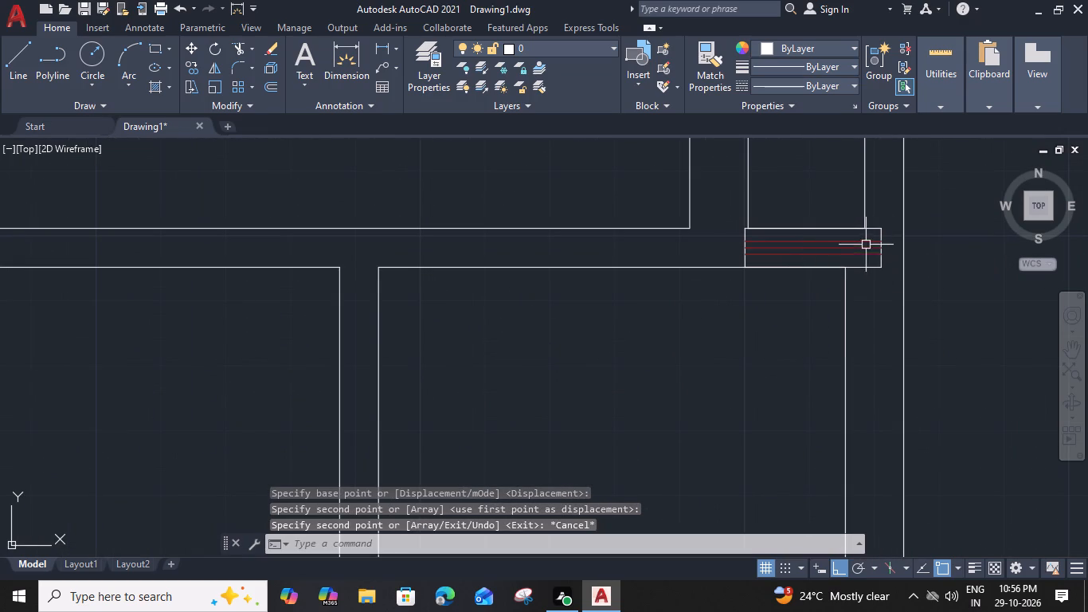
Ungroup the copied window symbol below the east shaft.
{"action": "left_click", "coordinate": [873, 242]}
{"action": "key", "text": "u"}
{"action": "key", "text": "n"}
{"action": "key", "text": "g"}
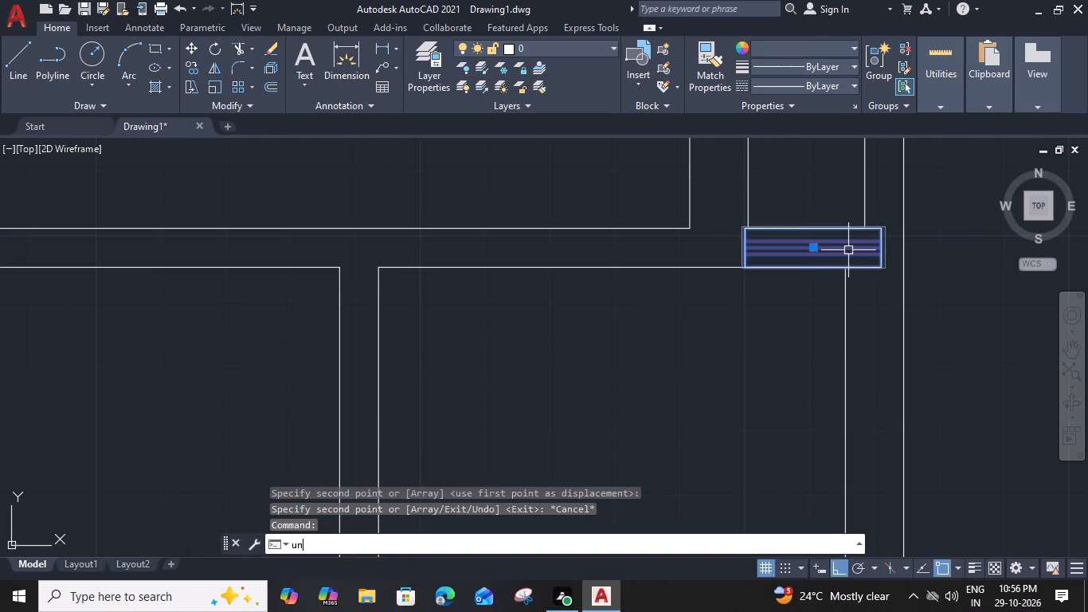
{"action": "key", "text": "space"}
Stretch both short ends of the copied symbol's rectangle inward to fit between the shaft's wall faces.
{"action": "scroll", "coordinate": [858, 244], "scroll_direction": "up", "scroll_amount": 2}
{"action": "left_click", "coordinate": [914, 219]}
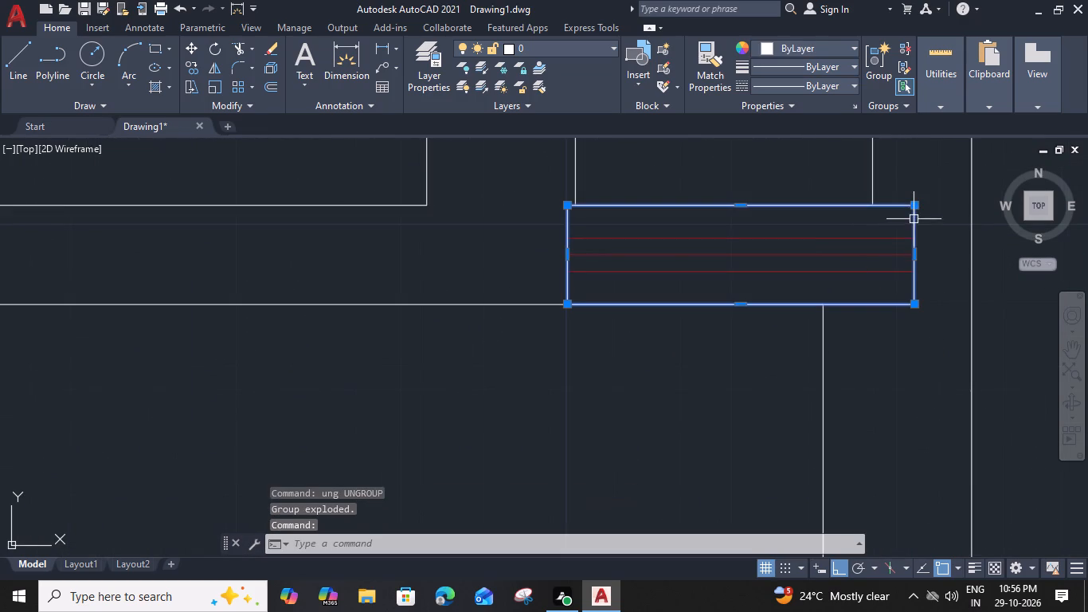
{"action": "left_click", "coordinate": [916, 253]}
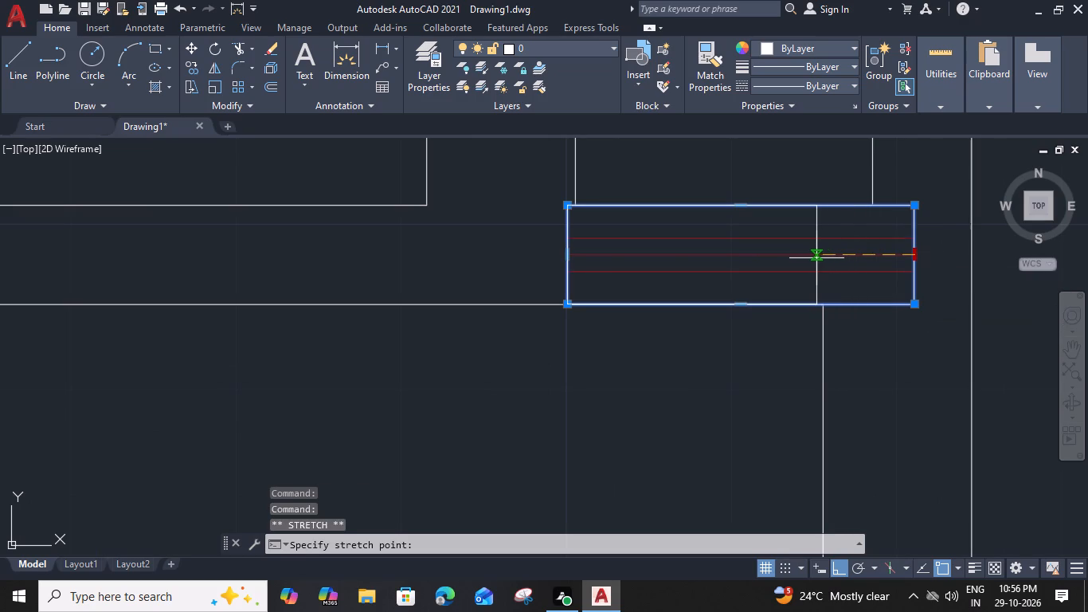
{"action": "left_click", "coordinate": [816, 258]}
{"action": "left_click", "coordinate": [560, 253]}
{"action": "left_click", "coordinate": [566, 252]}
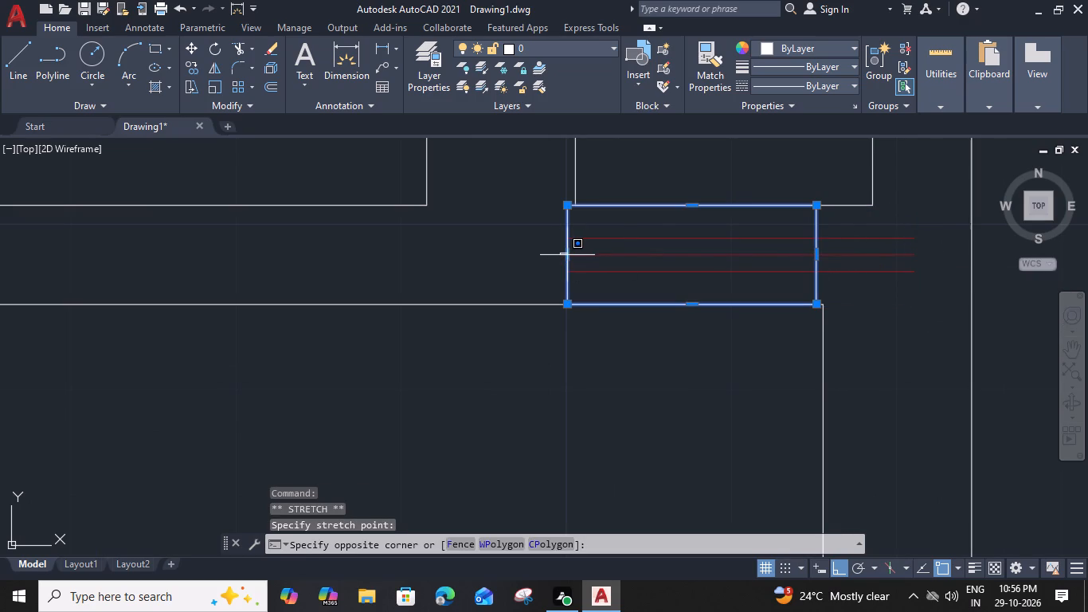
{"action": "left_click", "coordinate": [566, 244]}
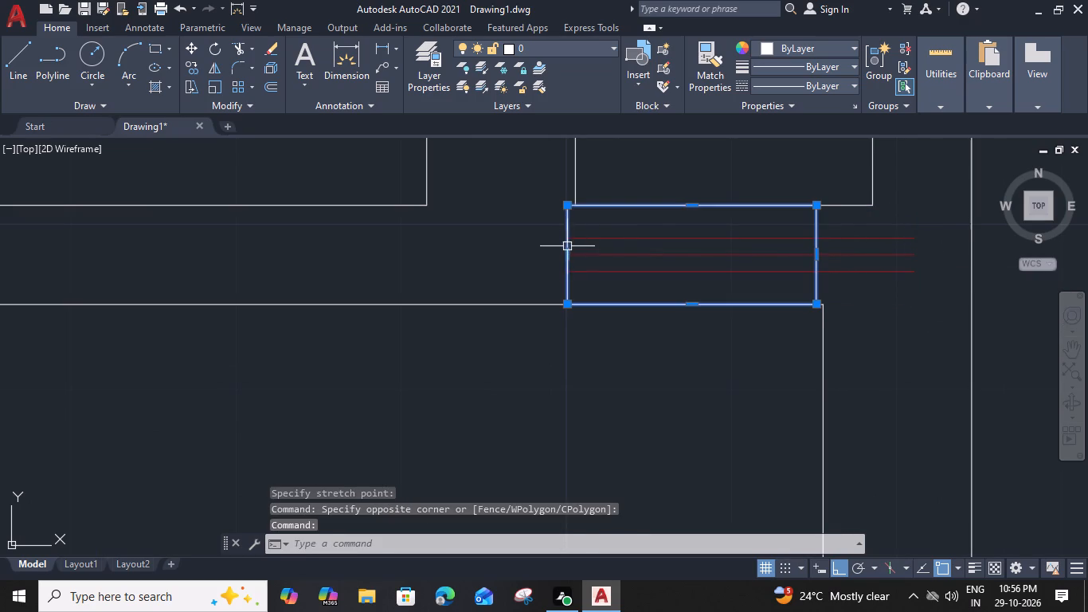
{"action": "left_click", "coordinate": [568, 256]}
{"action": "left_click", "coordinate": [584, 256]}
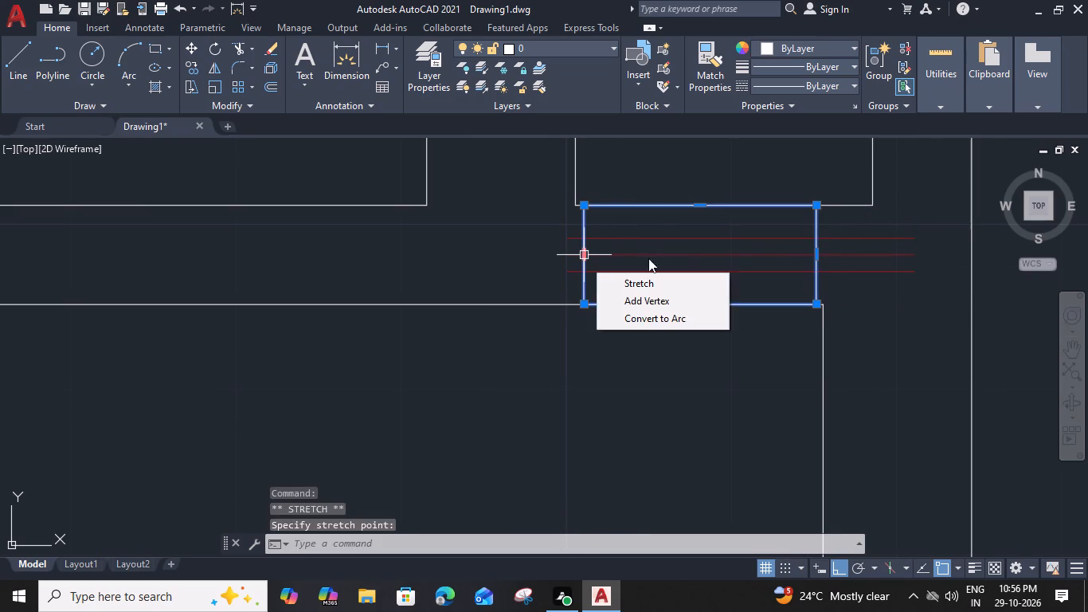
{"action": "key", "text": "Escape"}
Trim the three red lines where they extend past both ends of the shortened rectangle.
{"action": "key", "text": "t"}
{"action": "key", "text": "r"}
{"action": "key", "text": "space"}
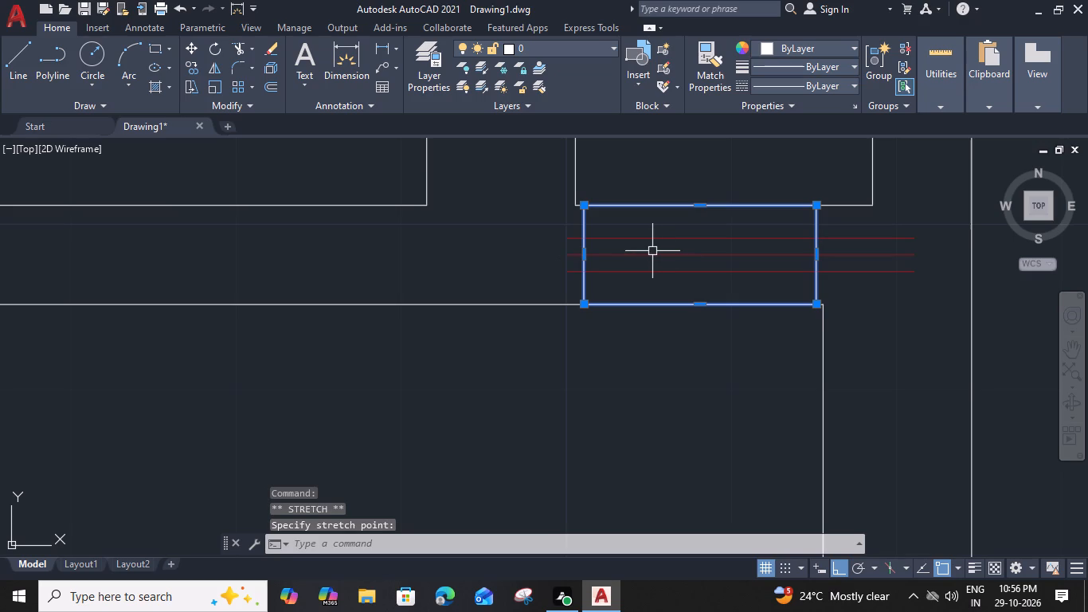
{"action": "left_click", "coordinate": [576, 228]}
{"action": "left_click", "coordinate": [577, 277]}
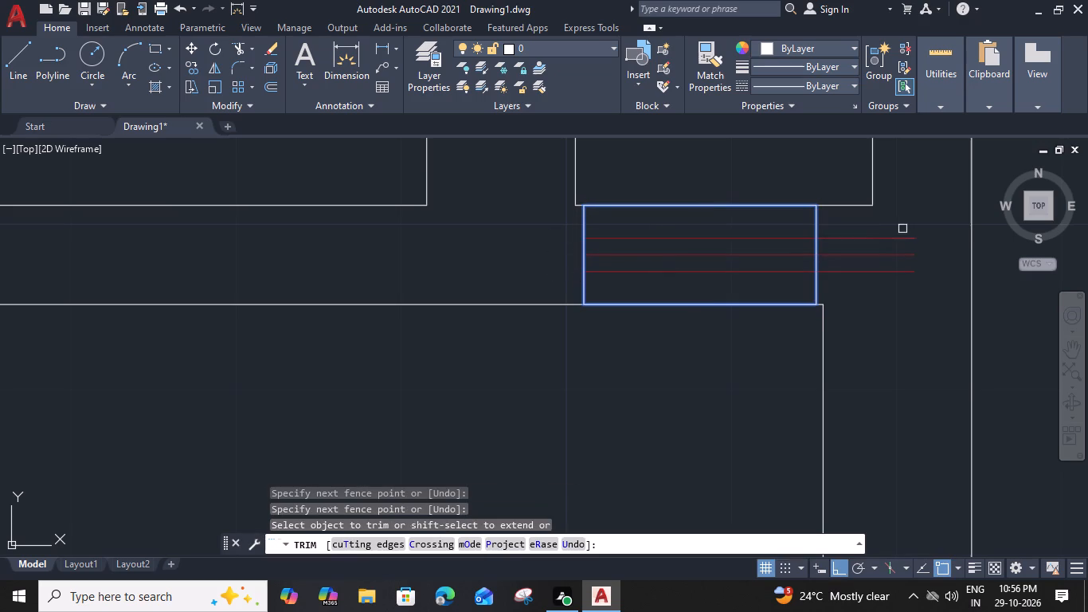
{"action": "left_click", "coordinate": [898, 226]}
{"action": "left_click", "coordinate": [891, 286]}
{"action": "key", "text": "Escape"}
Group the shortened rectangle with its three trimmed red lines as one window symbol.
{"action": "left_click_drag", "start_coordinate": [854, 221], "coordinate": [822, 240]}
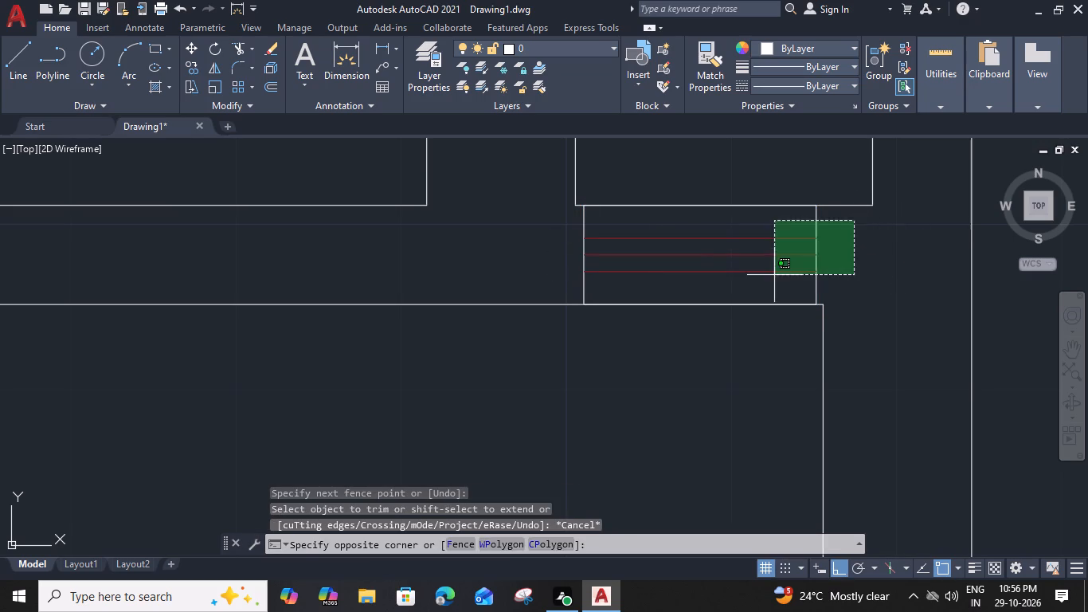
{"action": "left_click", "coordinate": [768, 281]}
{"action": "type", "text": "g"}
{"action": "key", "text": "space"}
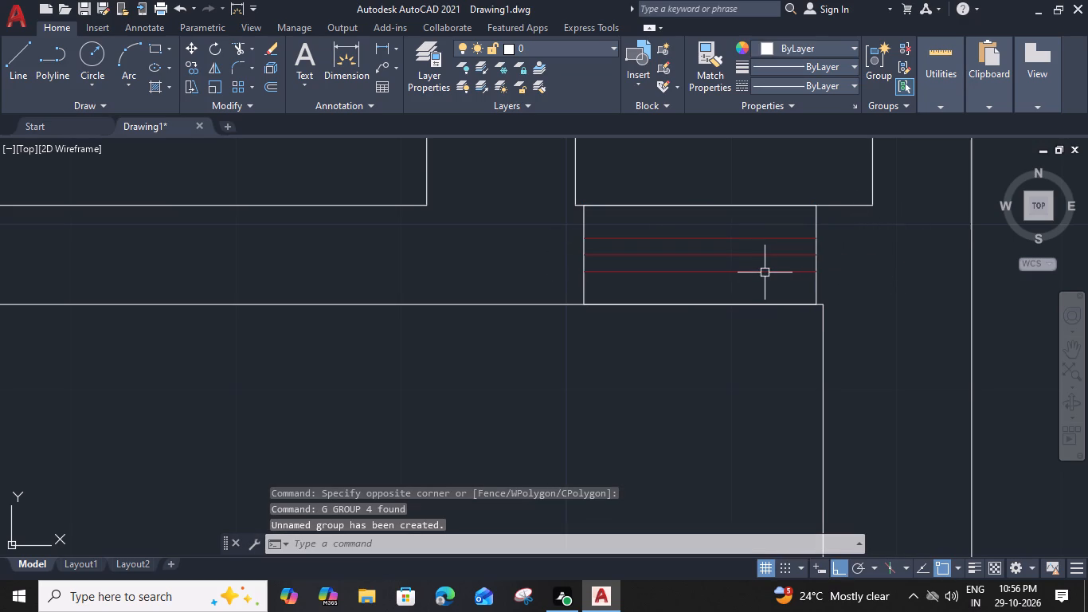
{"action": "left_click", "coordinate": [727, 227]}
{"action": "key", "text": "Escape"}
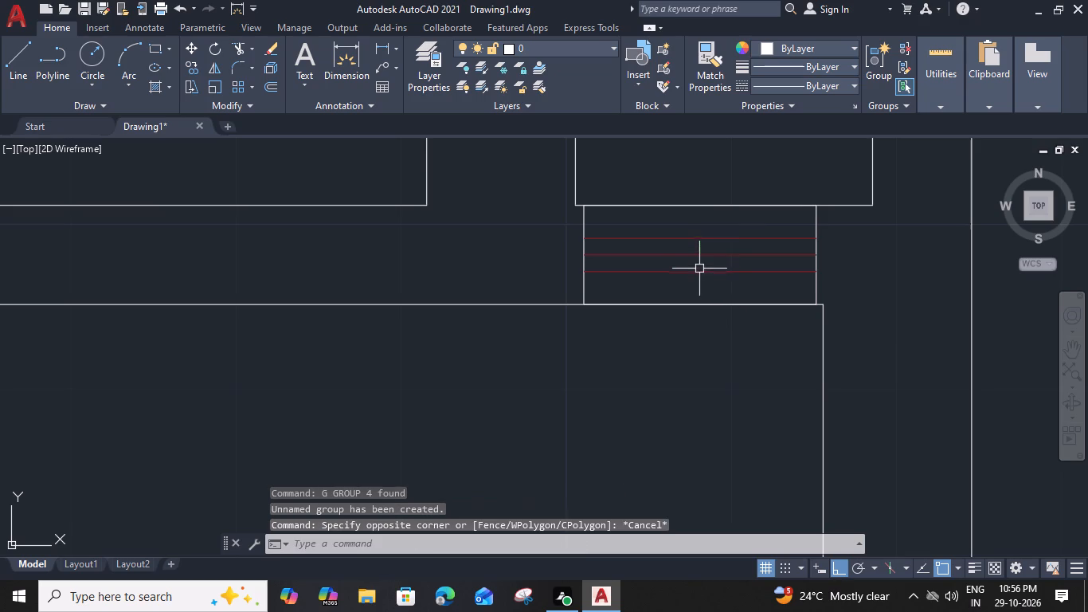
Copy the window symbol from the west-side partition straight up into the small room at the plan's northwest corner.
{"action": "scroll", "coordinate": [699, 267], "scroll_direction": "down", "scroll_amount": 4}
{"action": "middle_click_drag", "start_coordinate": [699, 313], "coordinate": [926, 289]}
{"action": "scroll", "coordinate": [746, 308], "scroll_direction": "down", "scroll_amount": 2}
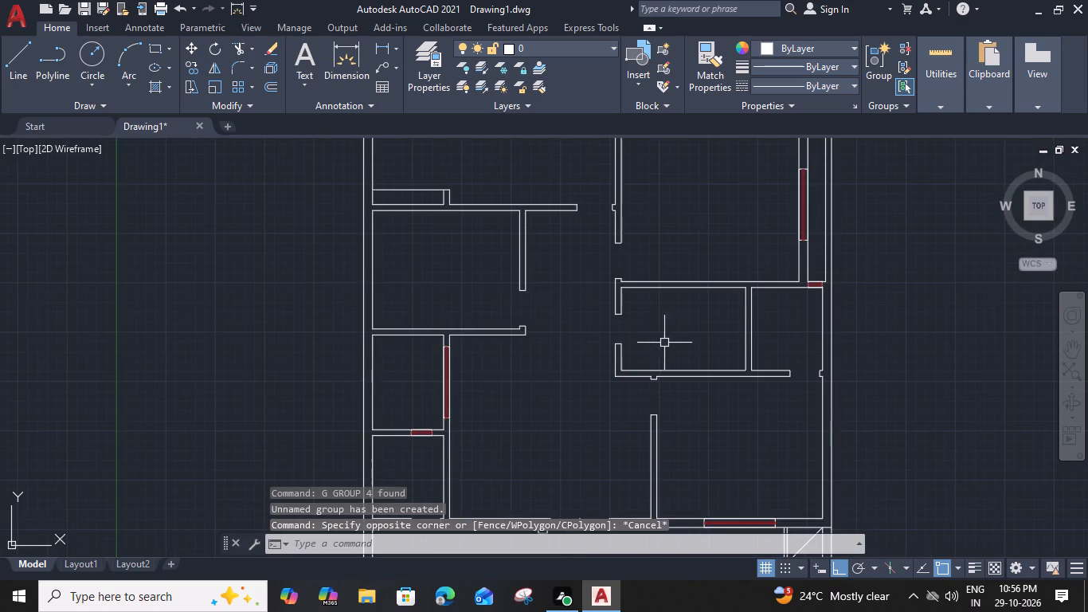
{"action": "middle_click_drag", "start_coordinate": [831, 261], "coordinate": [855, 237]}
{"action": "scroll", "coordinate": [450, 403], "scroll_direction": "up", "scroll_amount": 3}
{"action": "left_click", "coordinate": [445, 430]}
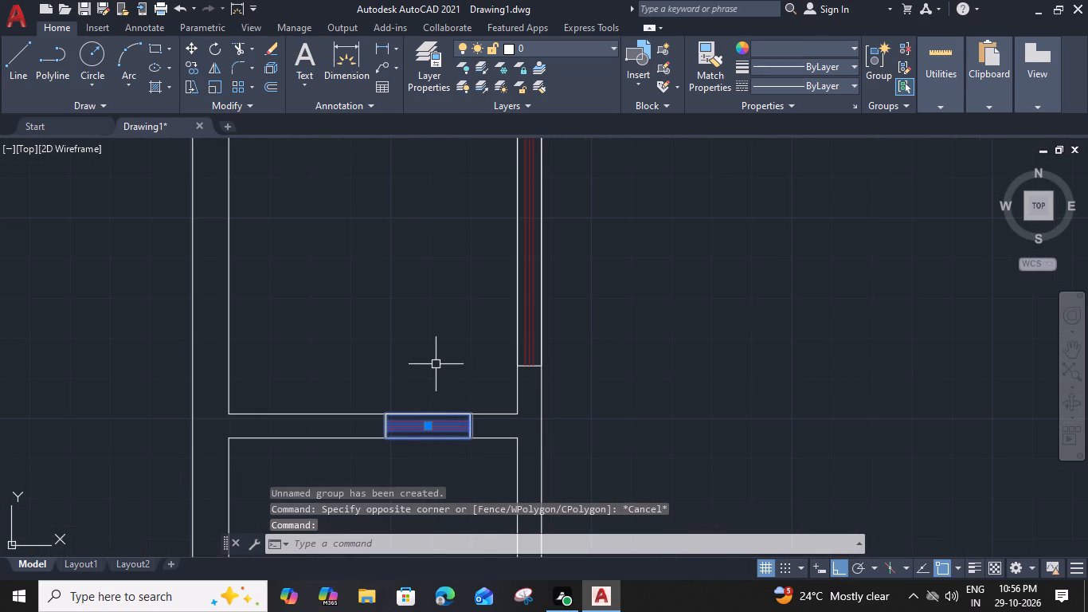
{"action": "type", "text": "co"}
{"action": "key", "text": "space"}
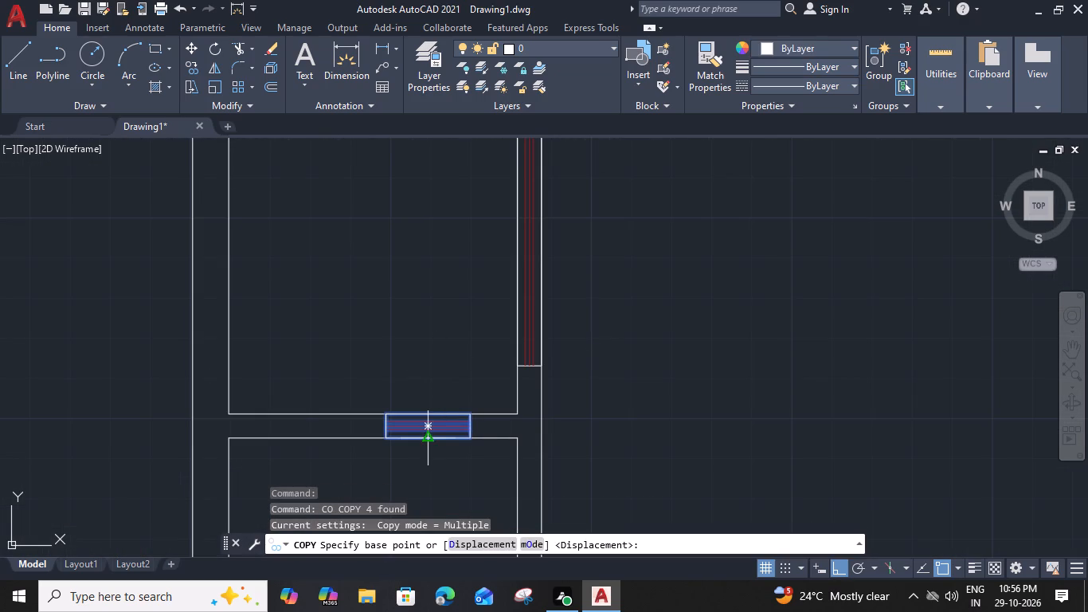
{"action": "left_click", "coordinate": [430, 440]}
{"action": "scroll", "coordinate": [430, 392], "scroll_direction": "down", "scroll_amount": 3}
{"action": "middle_click_drag", "start_coordinate": [452, 239], "coordinate": [436, 537]}
{"action": "scroll", "coordinate": [462, 379], "scroll_direction": "up", "scroll_amount": 2}
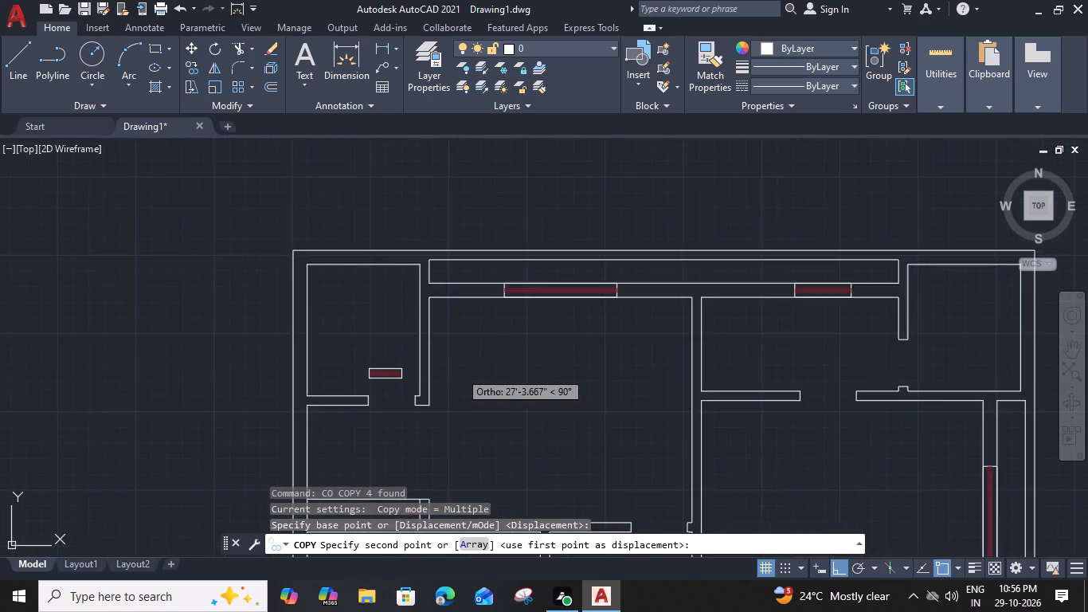
{"action": "scroll", "coordinate": [459, 369], "scroll_direction": "up", "scroll_amount": 1}
{"action": "middle_click_drag", "start_coordinate": [409, 226], "coordinate": [876, 407]}
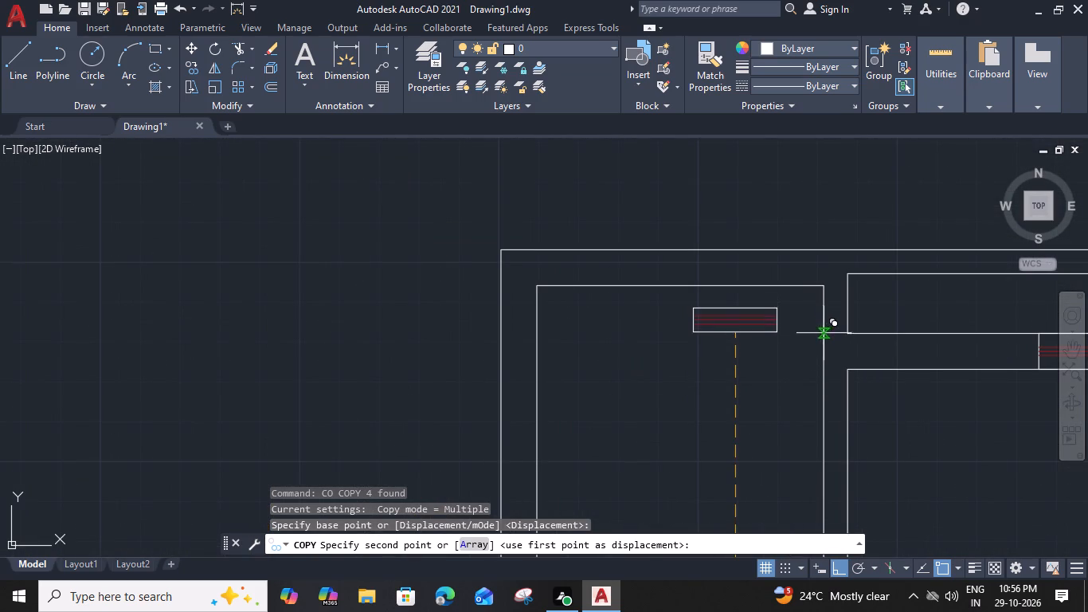
{"action": "left_click", "coordinate": [741, 357]}
{"action": "key", "text": "Escape"}
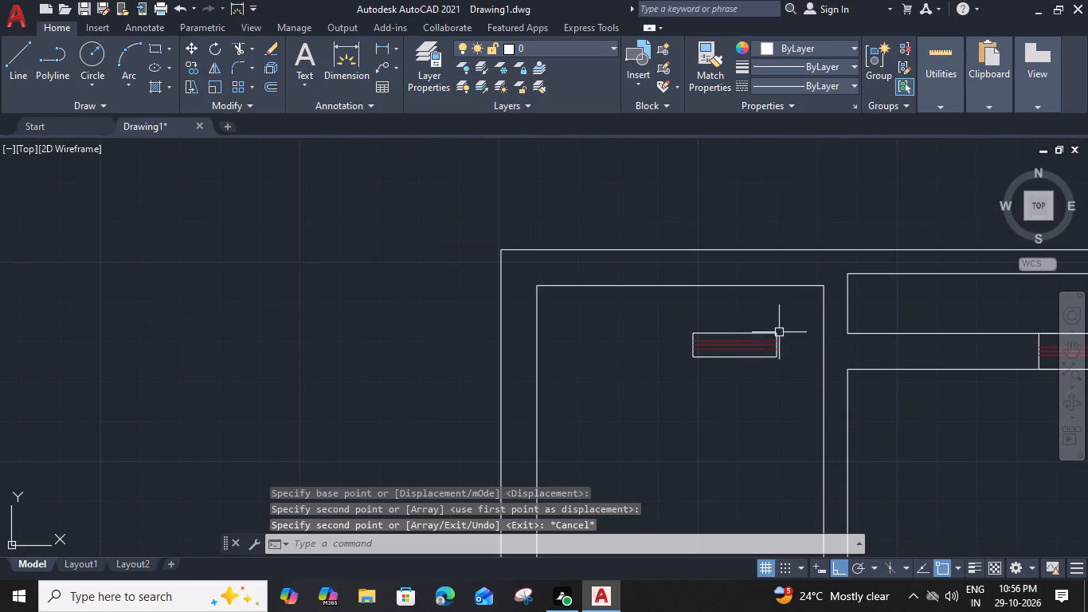
Rotate the copied window symbol in the northwest room 270° about its upper corner to stand vertically.
{"action": "left_click", "coordinate": [782, 330]}
{"action": "left_click", "coordinate": [723, 408]}
{"action": "key", "text": "r"}
{"action": "type", "text": "o"}
{"action": "key", "text": "space"}
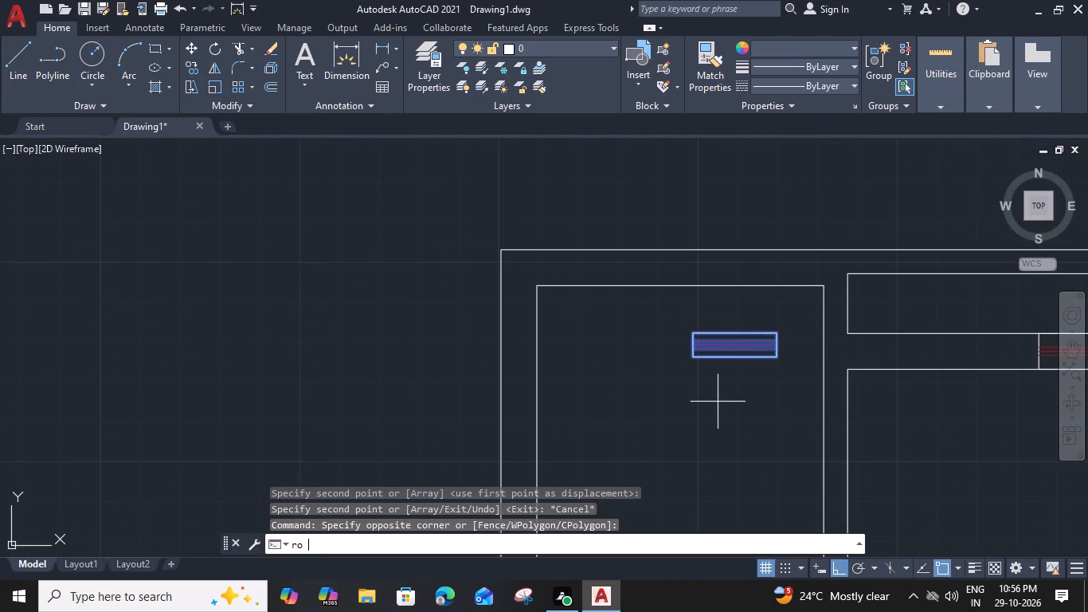
{"action": "left_click", "coordinate": [774, 328]}
{"action": "left_click", "coordinate": [769, 404]}
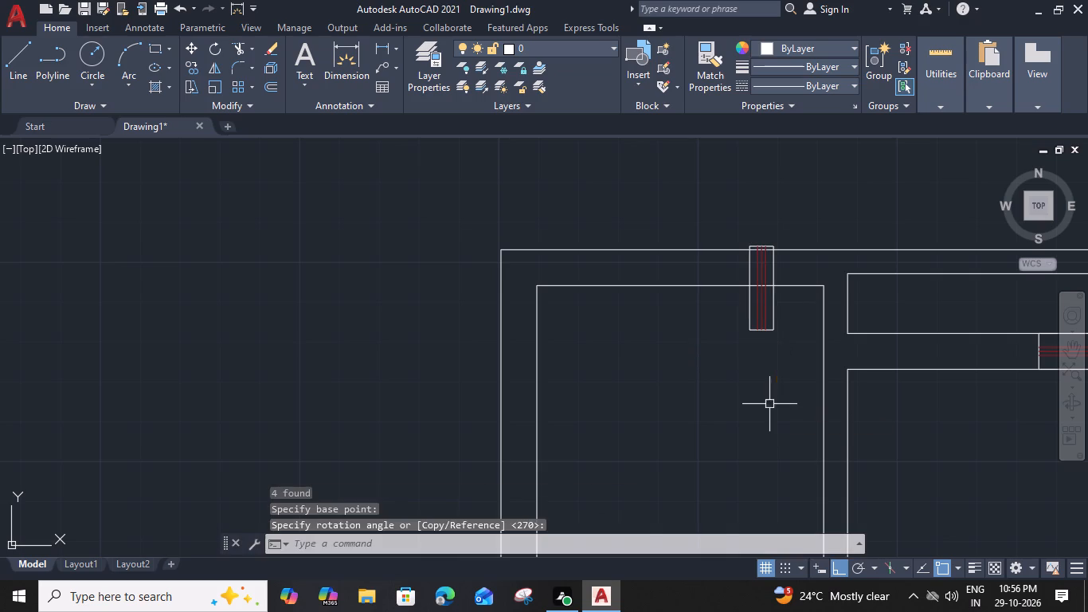
Copy the shortened window symbol from below the east shaft straight up into the room at the plan's northeast corner.
{"action": "scroll", "coordinate": [785, 331], "scroll_direction": "down", "scroll_amount": 3}
{"action": "middle_click_drag", "start_coordinate": [826, 408], "coordinate": [381, 284]}
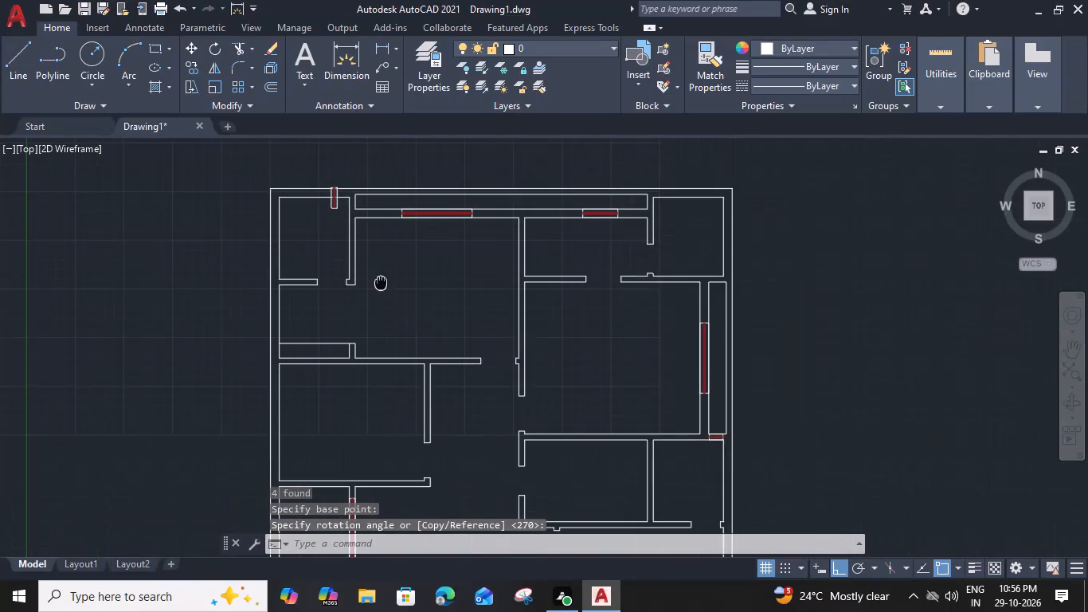
{"action": "scroll", "coordinate": [713, 435], "scroll_direction": "up", "scroll_amount": 4}
{"action": "left_click", "coordinate": [715, 438]}
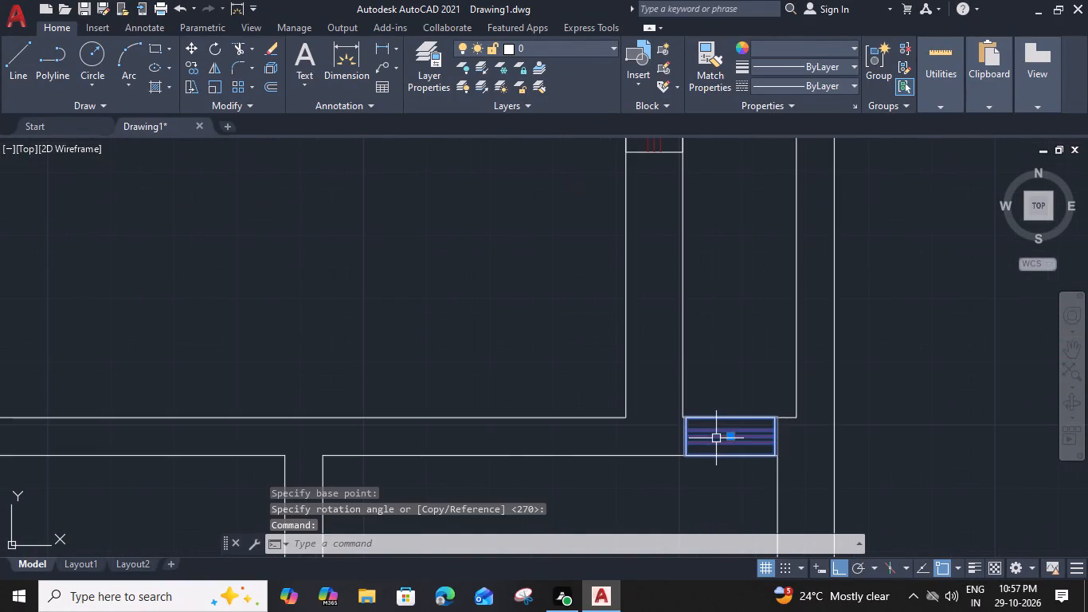
{"action": "key", "text": "c"}
{"action": "key", "text": "o"}
{"action": "key", "text": "space"}
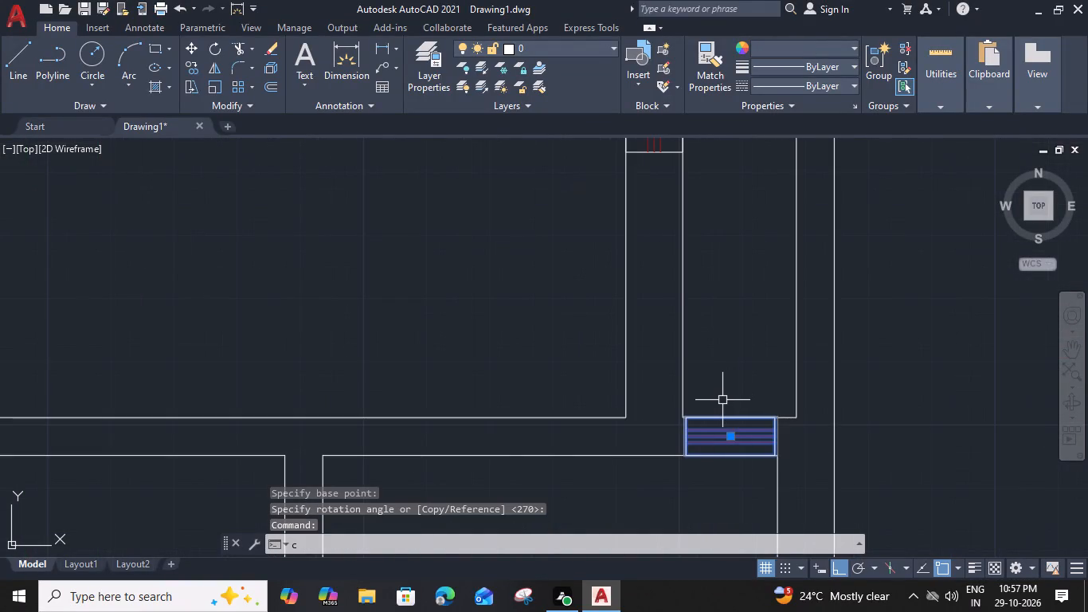
{"action": "left_click", "coordinate": [728, 415]}
{"action": "scroll", "coordinate": [733, 357], "scroll_direction": "down", "scroll_amount": 3}
{"action": "middle_click_drag", "start_coordinate": [728, 237], "coordinate": [753, 570]}
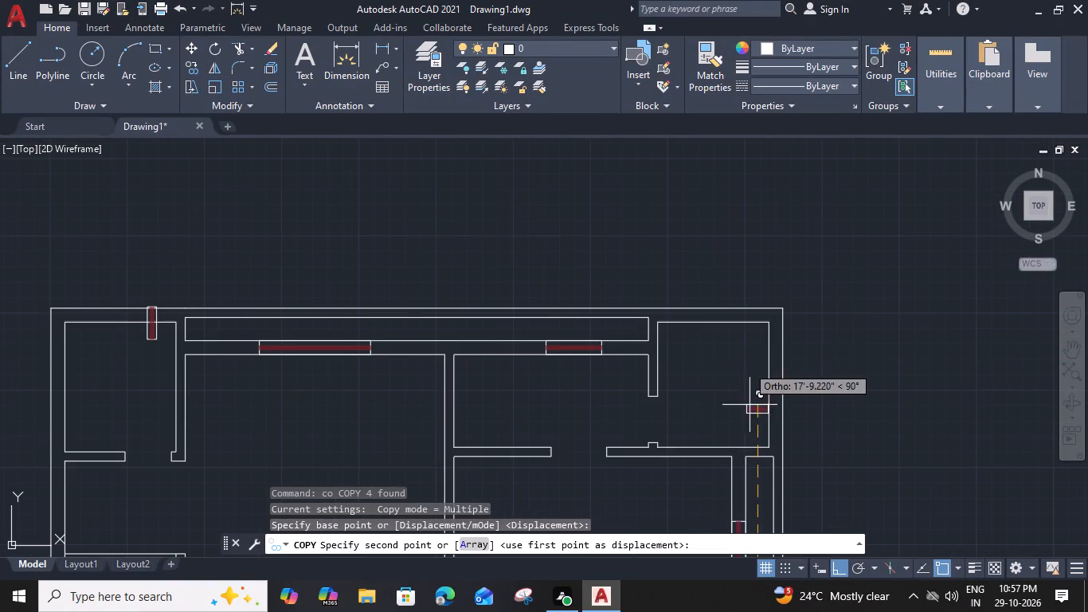
{"action": "left_click", "coordinate": [745, 359]}
{"action": "key", "text": "Escape"}
Rotate the copied window symbol in the northeast room 270° about its upper west corner to stand vertically.
{"action": "left_click", "coordinate": [755, 348]}
{"action": "left_click", "coordinate": [734, 399]}
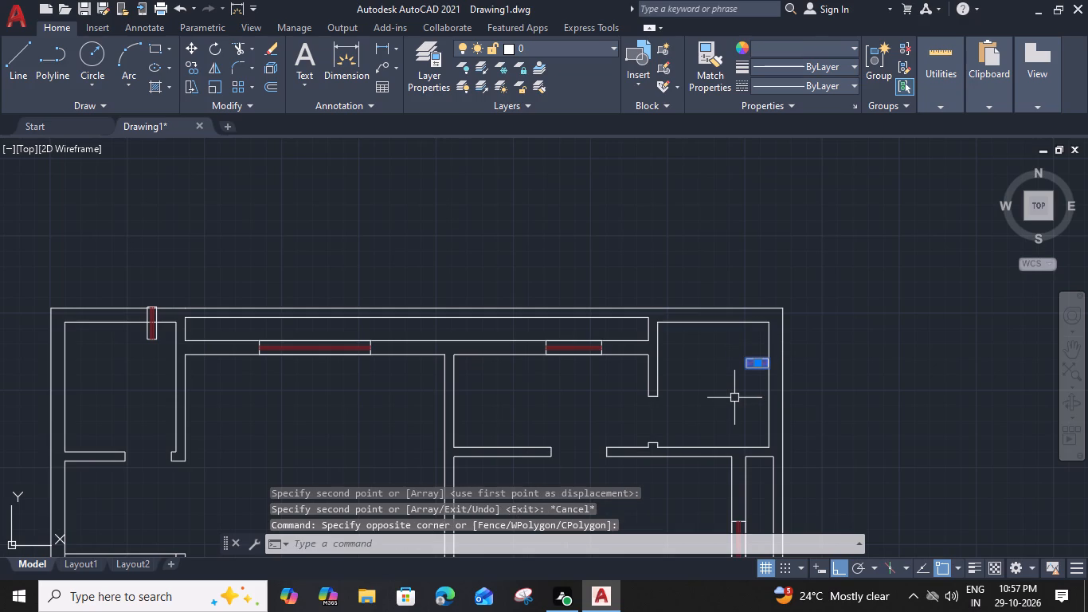
{"action": "type", "text": "ro"}
{"action": "key", "text": "space"}
{"action": "scroll", "coordinate": [741, 372], "scroll_direction": "up", "scroll_amount": 2}
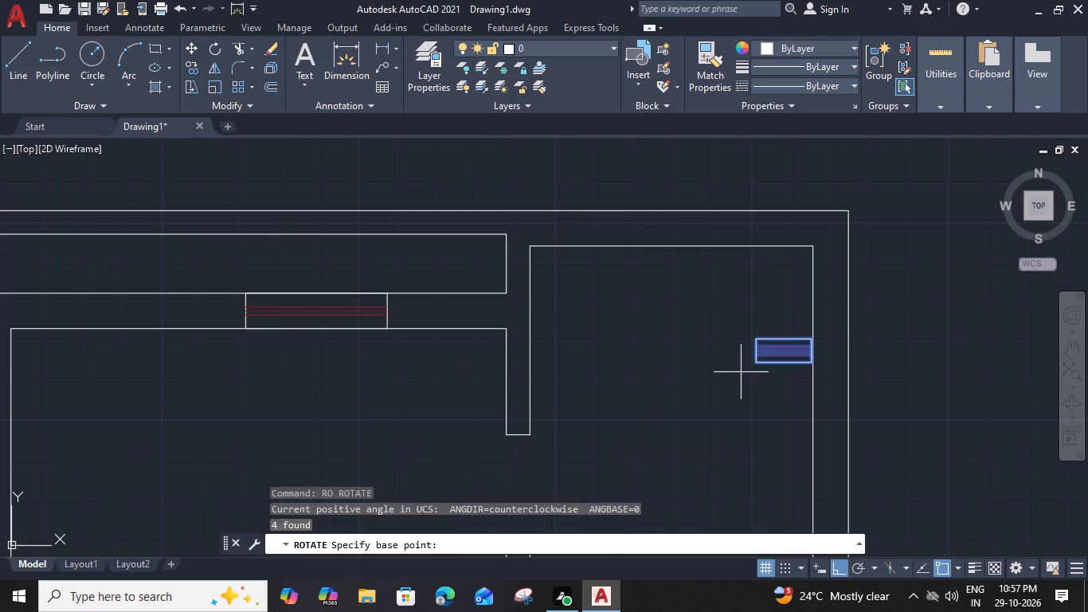
{"action": "left_click_drag", "start_coordinate": [757, 338], "coordinate": [753, 348]}
{"action": "scroll", "coordinate": [743, 407], "scroll_direction": "up", "scroll_amount": 1}
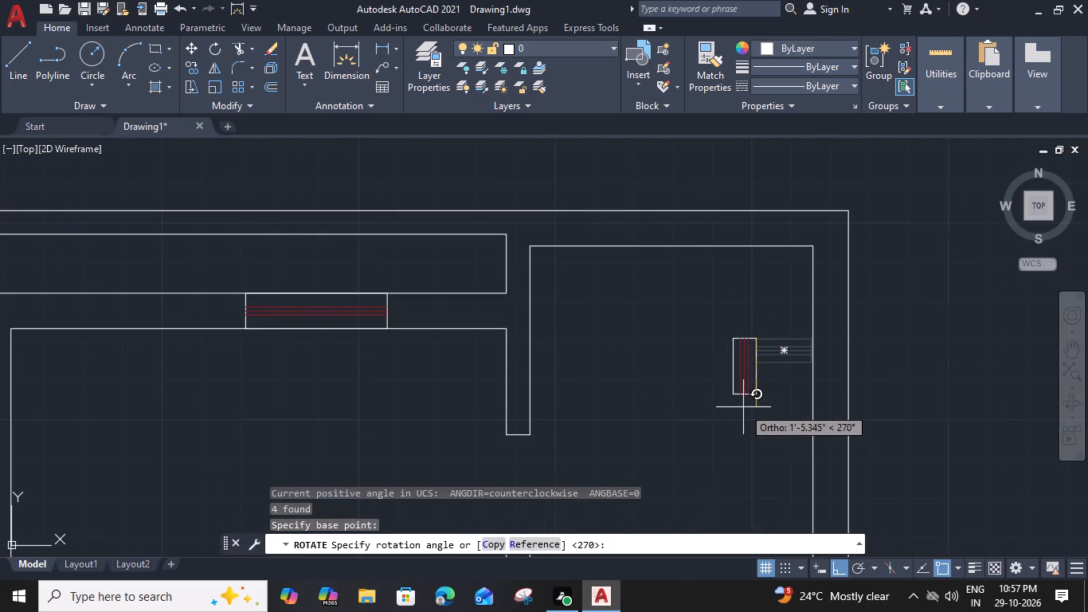
{"action": "scroll", "coordinate": [743, 407], "scroll_direction": "up", "scroll_amount": 1}
{"action": "left_click", "coordinate": [774, 374]}
Move the vertical window symbol by its east edge midpoint into the partition at the east end of the long northern shaft.
{"action": "left_click_drag", "start_coordinate": [805, 345], "coordinate": [706, 405]}
{"action": "left_click", "coordinate": [650, 438]}
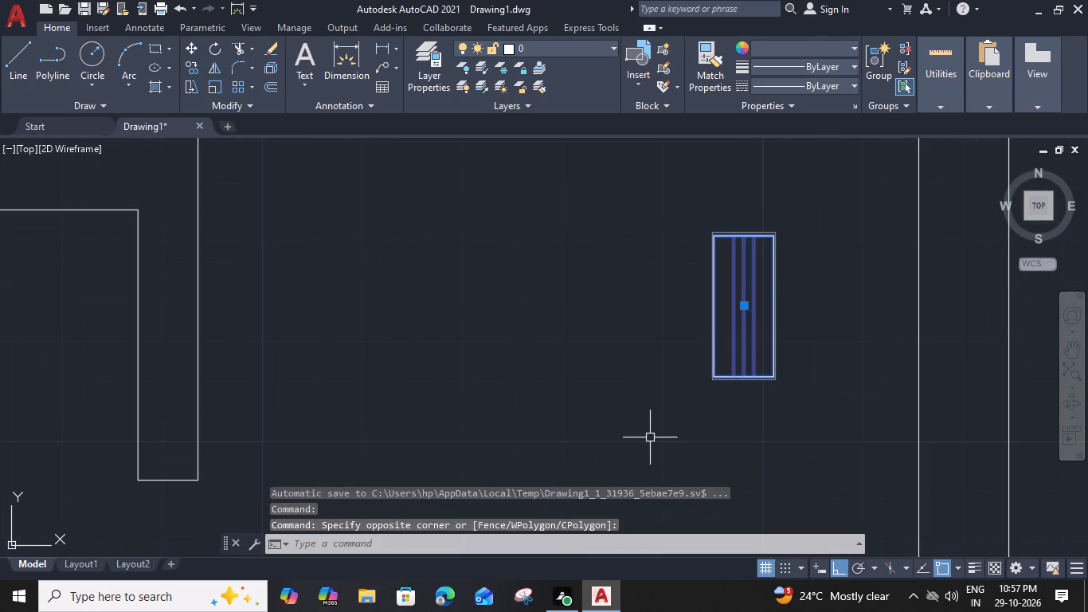
{"action": "key", "text": "m"}
{"action": "key", "text": "space"}
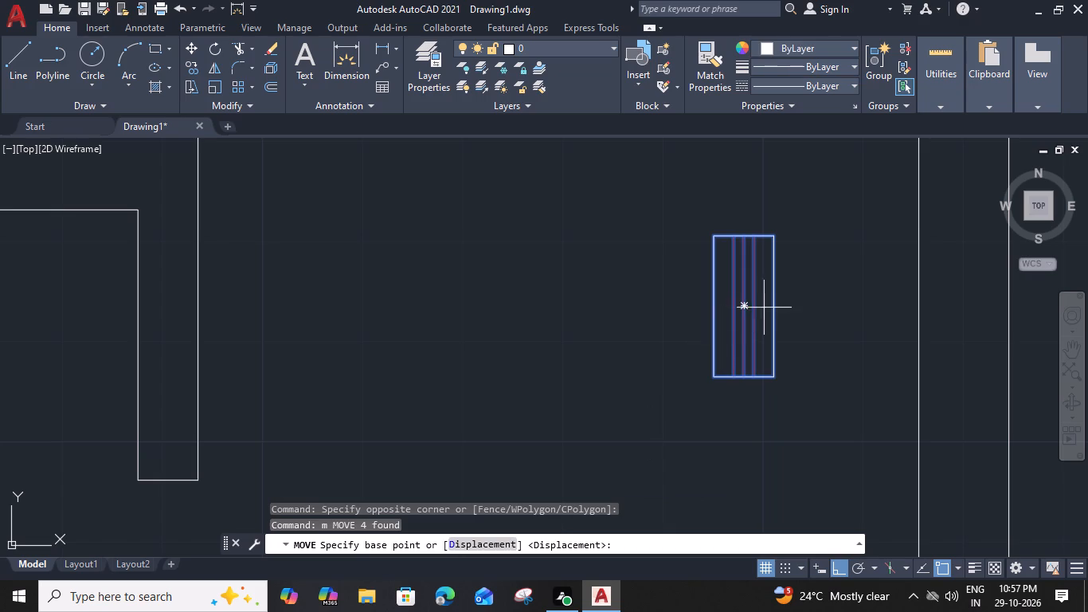
{"action": "left_click", "coordinate": [774, 306]}
{"action": "scroll", "coordinate": [774, 306], "scroll_direction": "down", "scroll_amount": 2}
{"action": "middle_click_drag", "start_coordinate": [657, 308], "coordinate": [775, 435]}
{"action": "scroll", "coordinate": [671, 306], "scroll_direction": "up", "scroll_amount": 1}
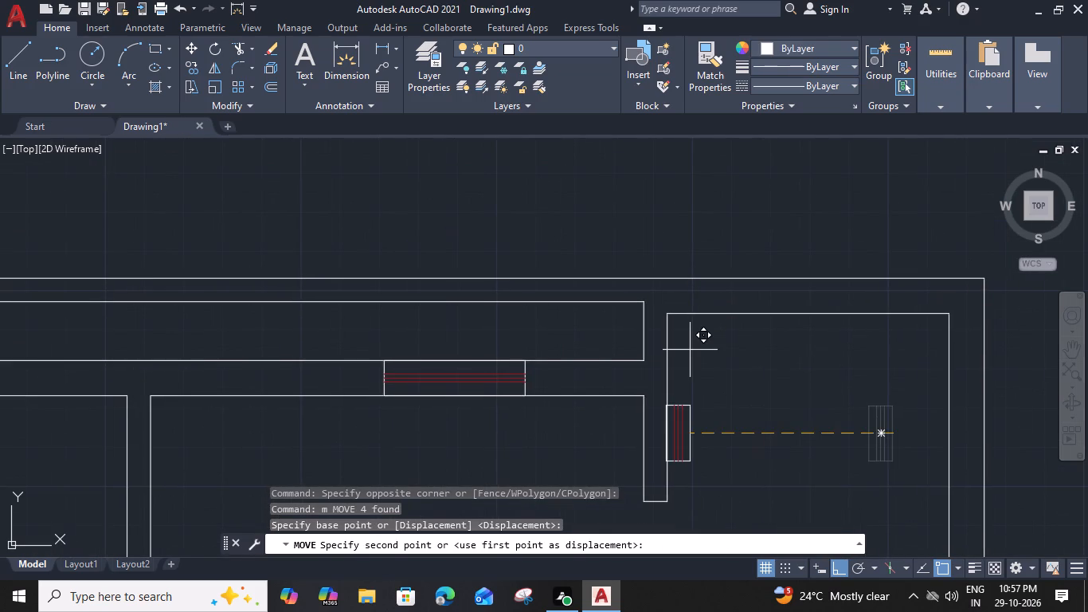
{"action": "scroll", "coordinate": [675, 325], "scroll_direction": "up", "scroll_amount": 1}
{"action": "left_click", "coordinate": [663, 368]}
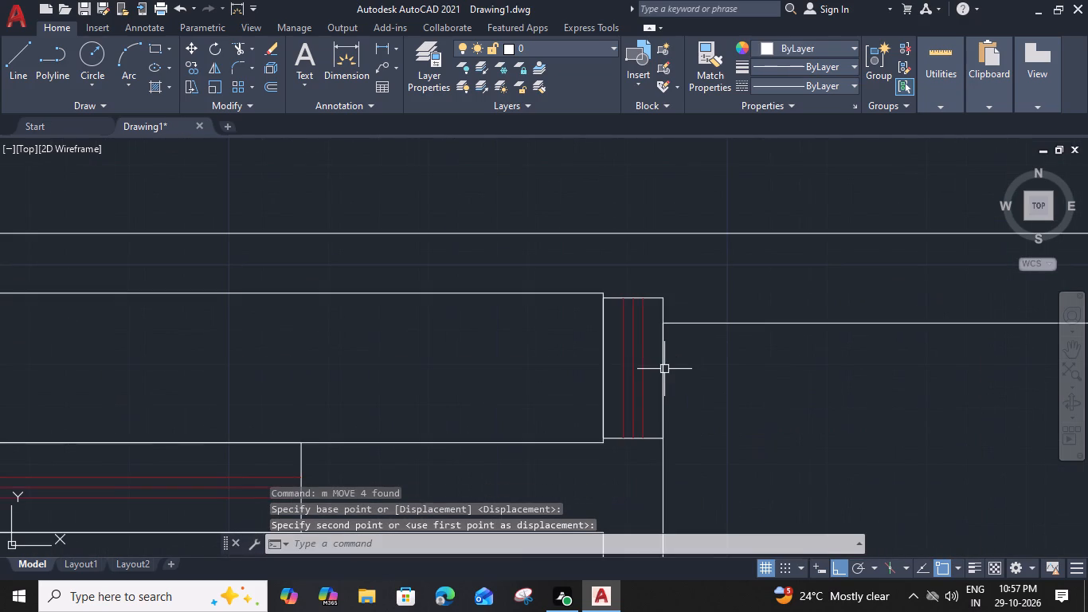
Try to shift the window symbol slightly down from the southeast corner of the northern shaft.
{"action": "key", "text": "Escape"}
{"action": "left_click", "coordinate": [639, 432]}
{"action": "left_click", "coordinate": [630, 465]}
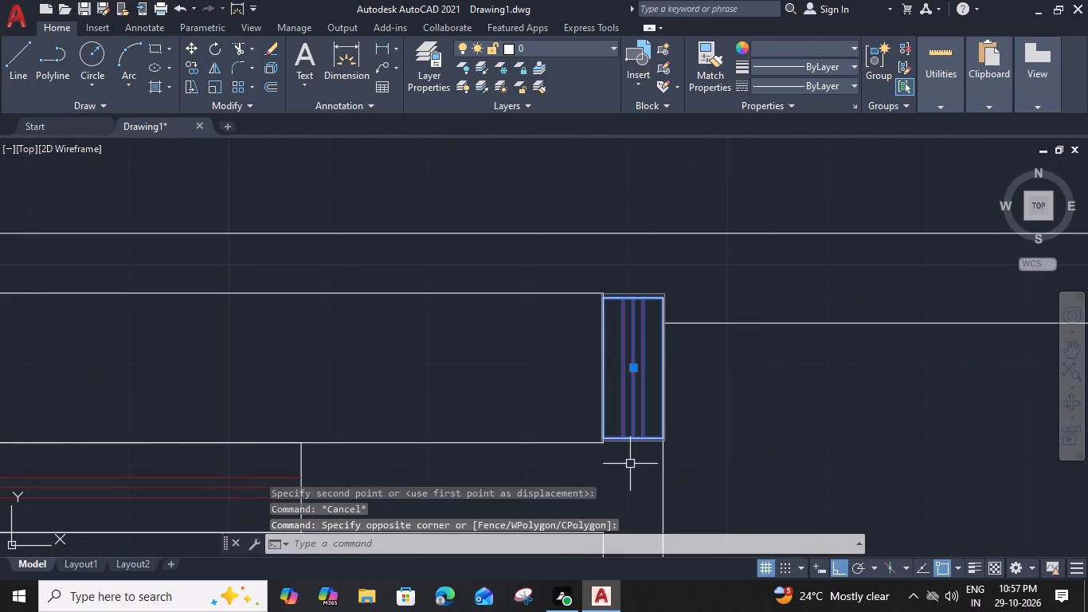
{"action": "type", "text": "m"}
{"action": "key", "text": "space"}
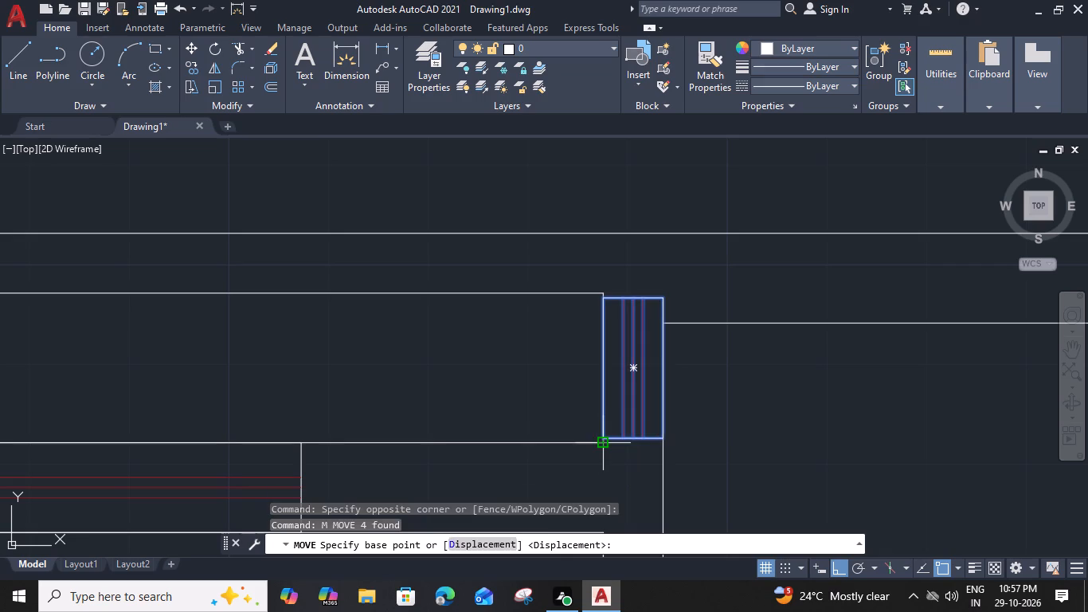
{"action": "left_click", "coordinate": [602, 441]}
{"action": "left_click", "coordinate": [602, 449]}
Erase the vertical window symbol crossing the north wall of the northwest room.
{"action": "scroll", "coordinate": [604, 437], "scroll_direction": "down", "scroll_amount": 1}
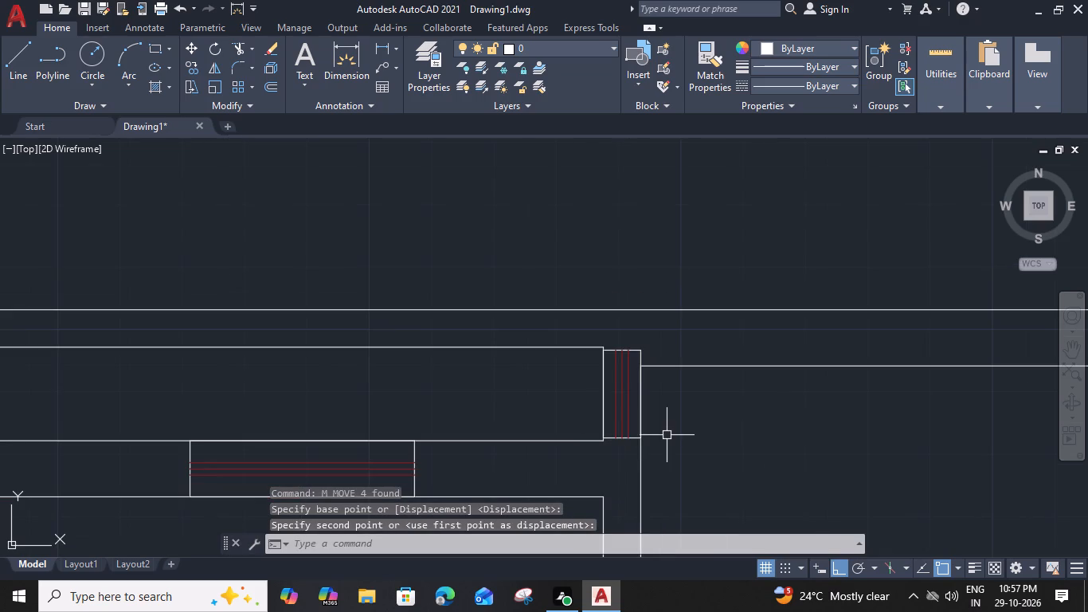
{"action": "scroll", "coordinate": [753, 411], "scroll_direction": "down", "scroll_amount": 2}
{"action": "middle_click_drag", "start_coordinate": [476, 426], "coordinate": [595, 438]}
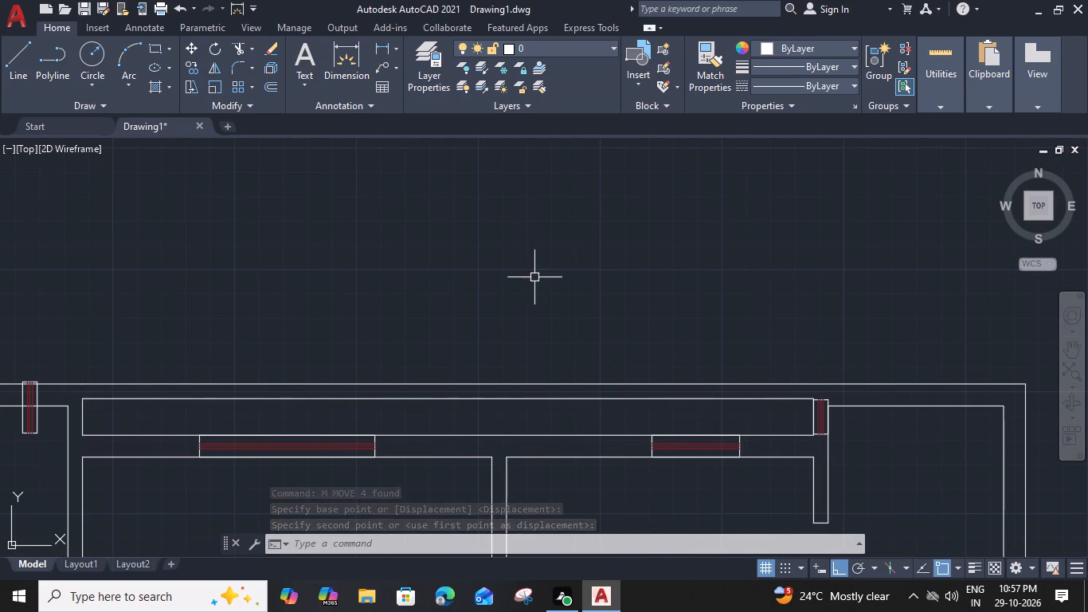
{"action": "scroll", "coordinate": [561, 365], "scroll_direction": "down", "scroll_amount": 1}
{"action": "middle_click_drag", "start_coordinate": [556, 374], "coordinate": [808, 324]}
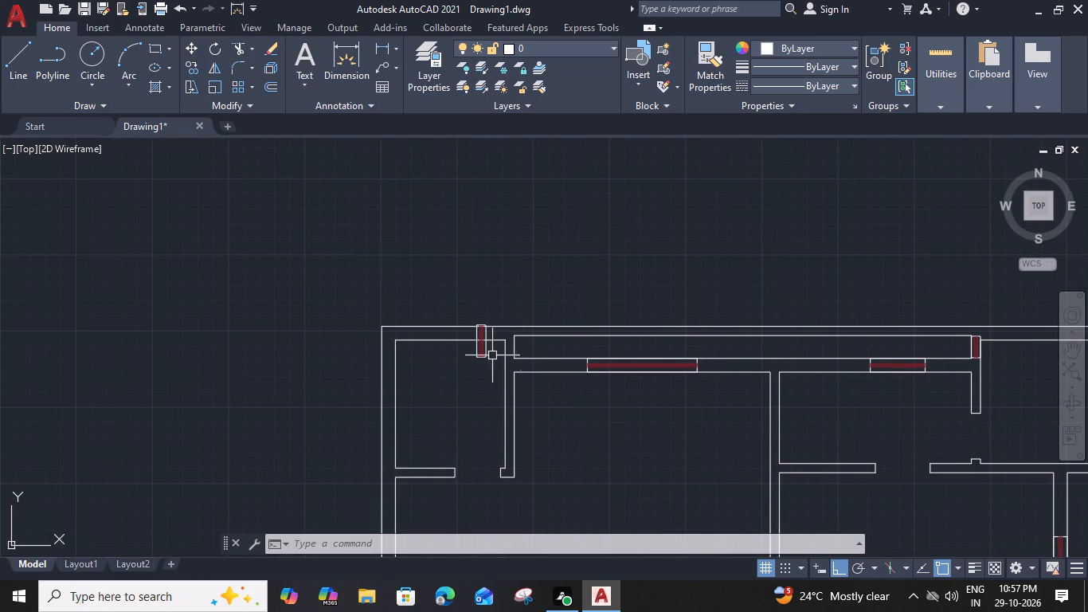
{"action": "left_click", "coordinate": [487, 351]}
{"action": "key", "text": "Delete"}
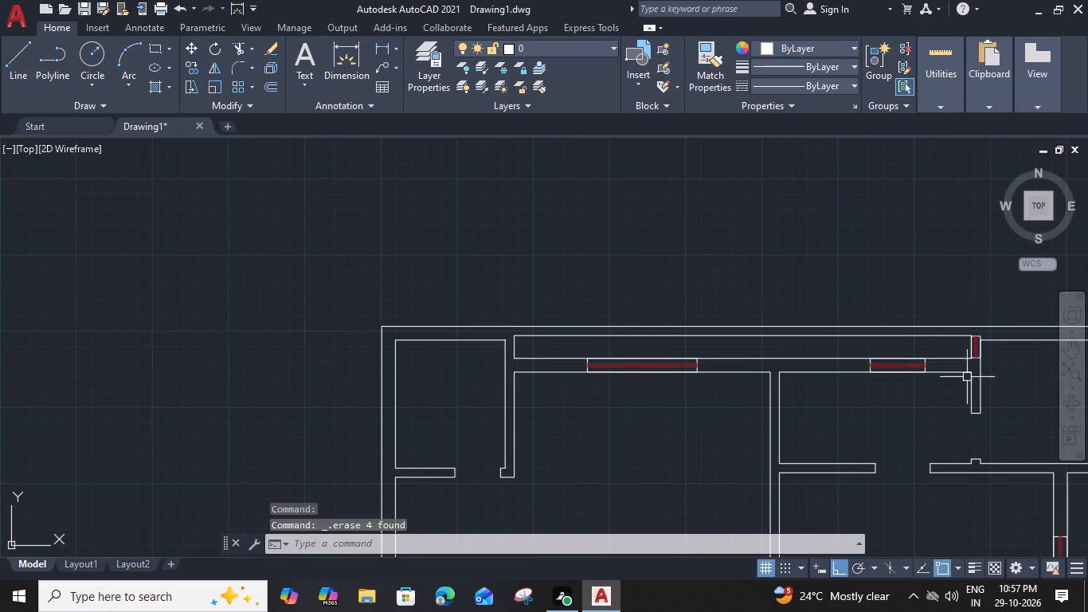
Copy the window symbol from the northern shaft's east end to the partition at its west end.
{"action": "middle_click_drag", "start_coordinate": [894, 386], "coordinate": [723, 381]}
{"action": "scroll", "coordinate": [804, 348], "scroll_direction": "up", "scroll_amount": 3}
{"action": "left_click", "coordinate": [799, 351]}
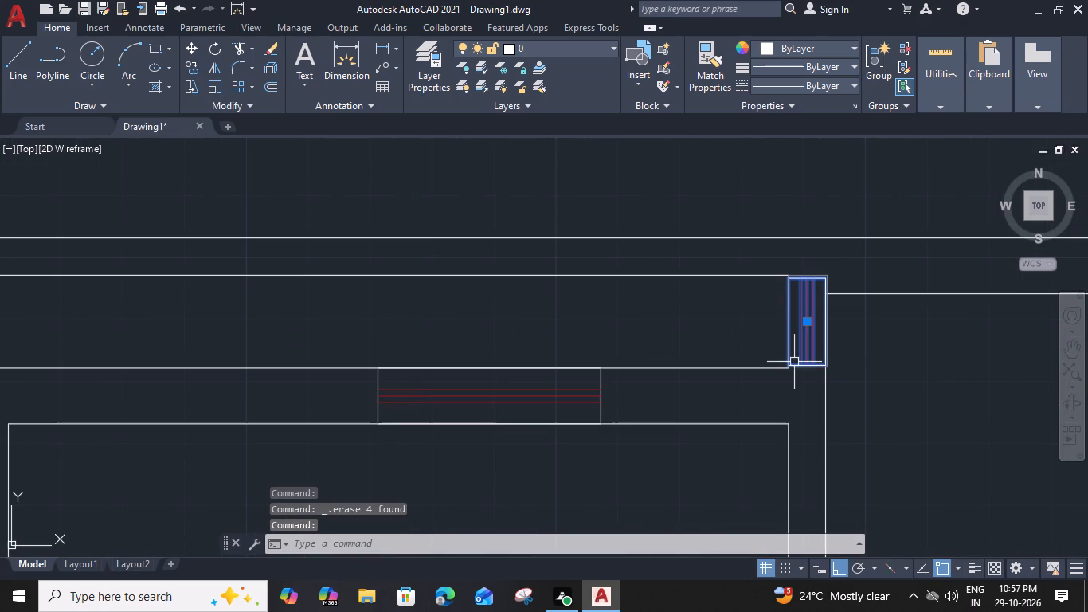
{"action": "type", "text": "co"}
{"action": "key", "text": "space"}
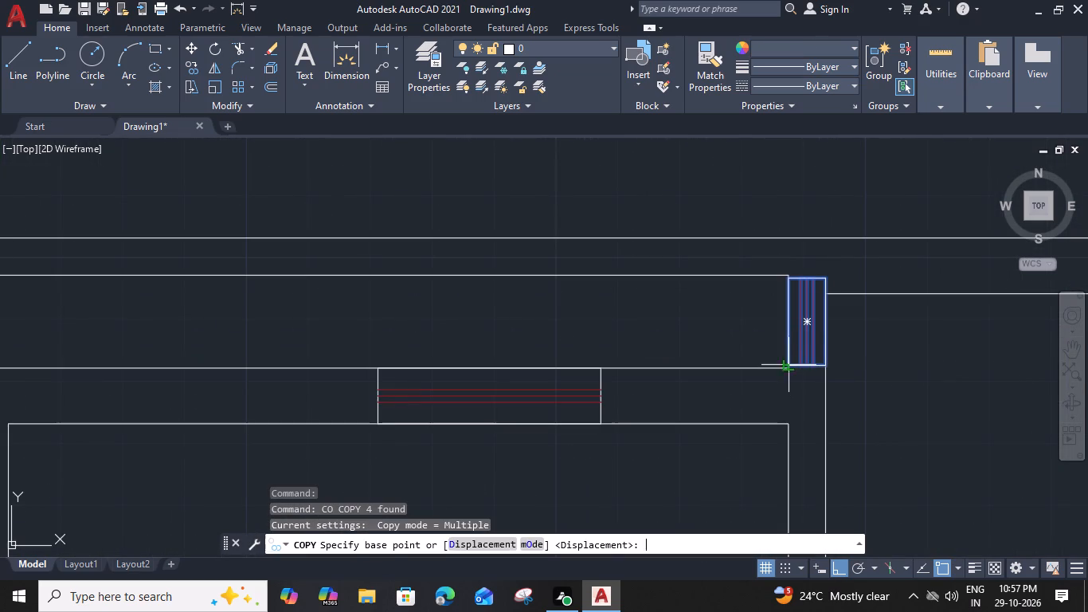
{"action": "left_click", "coordinate": [827, 321]}
{"action": "scroll", "coordinate": [705, 334], "scroll_direction": "down", "scroll_amount": 3}
{"action": "middle_click_drag", "start_coordinate": [675, 339], "coordinate": [880, 336]}
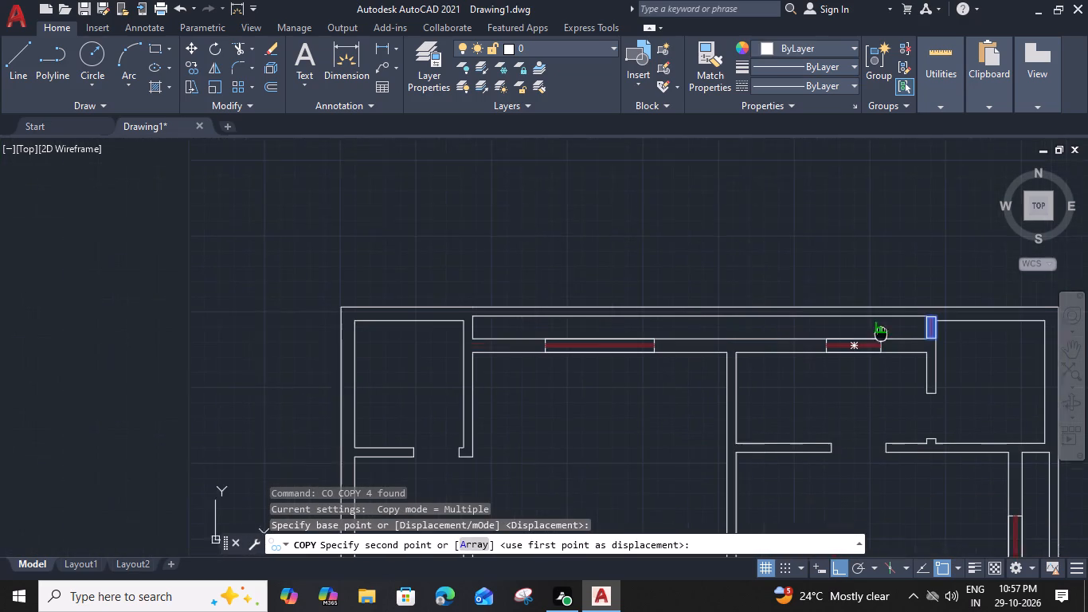
{"action": "scroll", "coordinate": [473, 322], "scroll_direction": "up", "scroll_amount": 3}
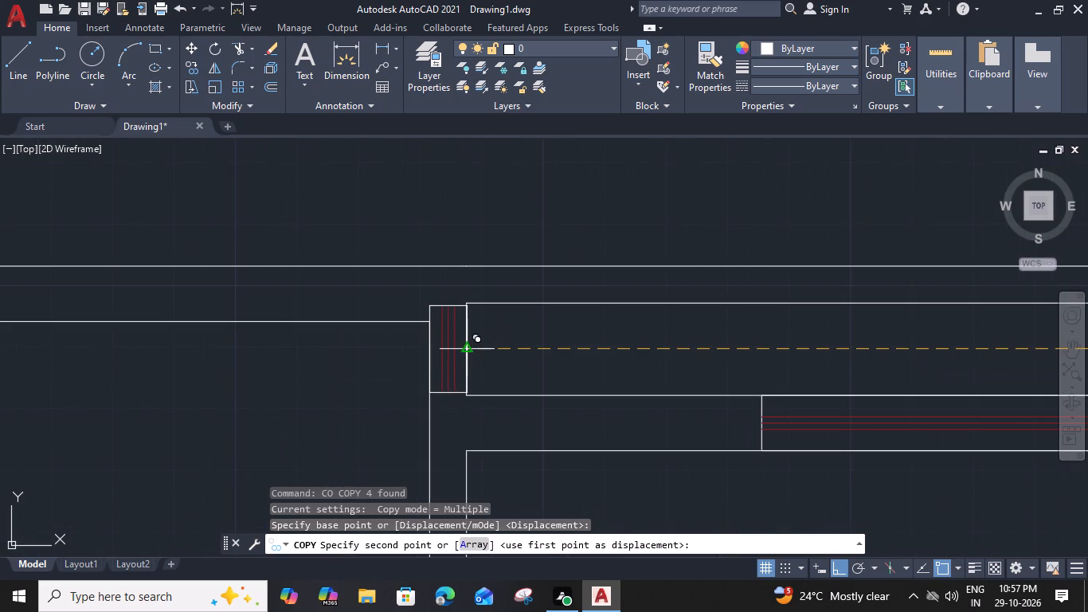
{"action": "left_click", "coordinate": [467, 347]}
{"action": "key", "text": "Escape"}
Open a multiline text box in the southwest room with the text height set to 8".
{"action": "scroll", "coordinate": [467, 347], "scroll_direction": "down", "scroll_amount": 3}
{"action": "scroll", "coordinate": [584, 375], "scroll_direction": "down", "scroll_amount": 1}
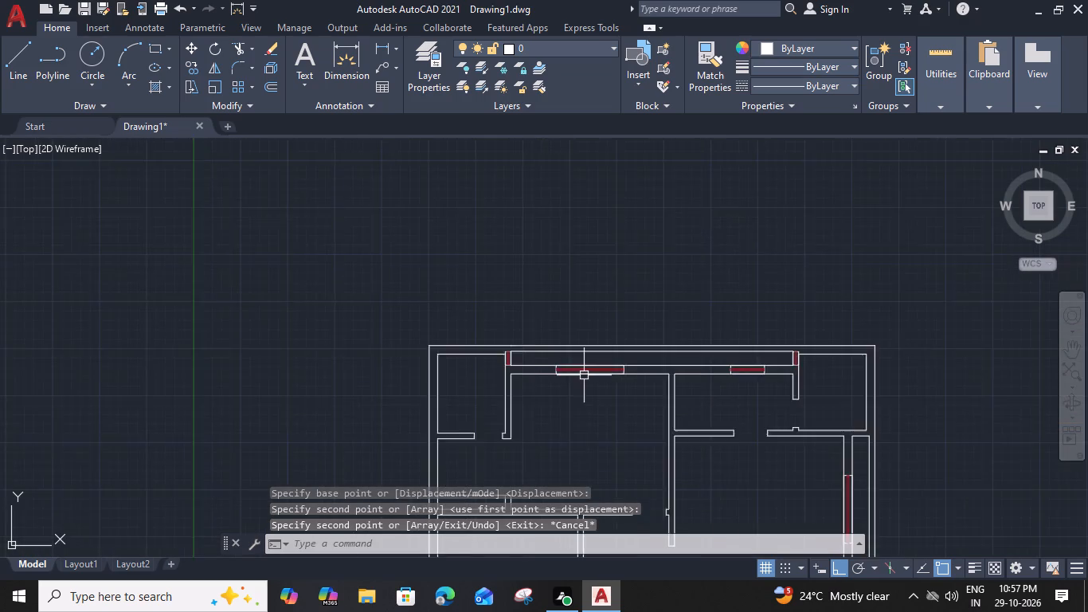
{"action": "scroll", "coordinate": [584, 375], "scroll_direction": "down", "scroll_amount": 1}
{"action": "middle_click_drag", "start_coordinate": [595, 418], "coordinate": [652, 257]}
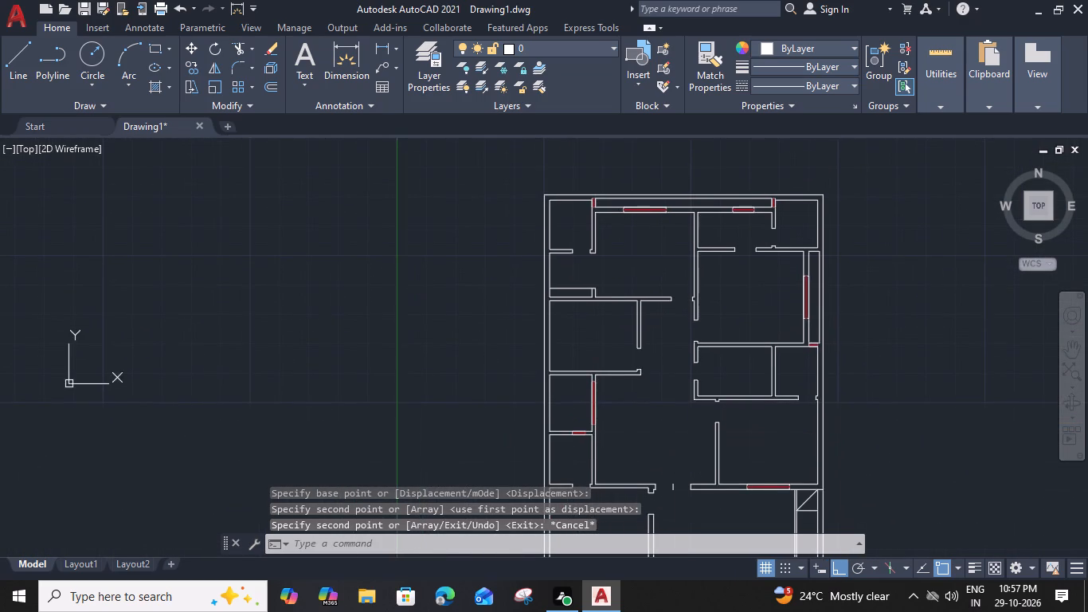
{"action": "middle_click_drag", "start_coordinate": [642, 358], "coordinate": [647, 263]}
{"action": "middle_click_drag", "start_coordinate": [652, 371], "coordinate": [653, 343]}
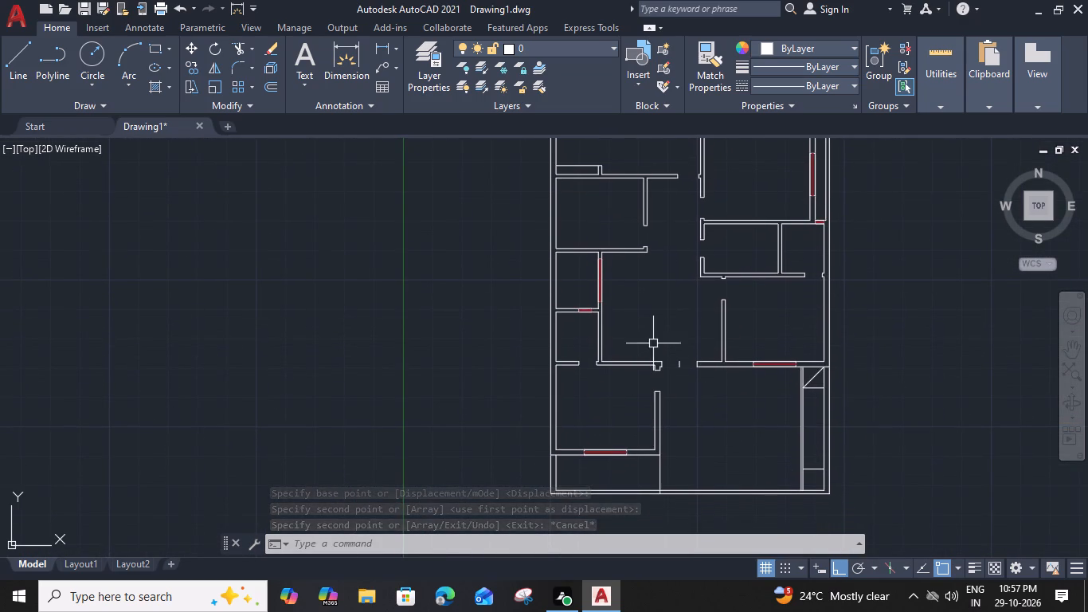
{"action": "middle_click_drag", "start_coordinate": [679, 461], "coordinate": [678, 434]}
{"action": "type", "text": "mt"}
{"action": "key", "text": "space"}
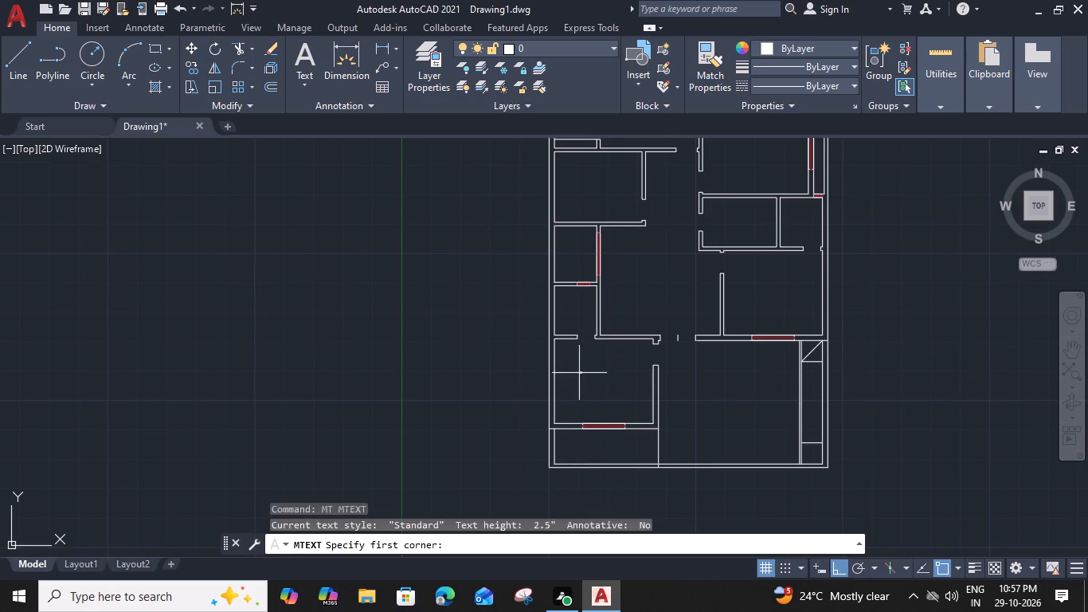
{"action": "left_click", "coordinate": [579, 373]}
{"action": "left_click", "coordinate": [632, 387]}
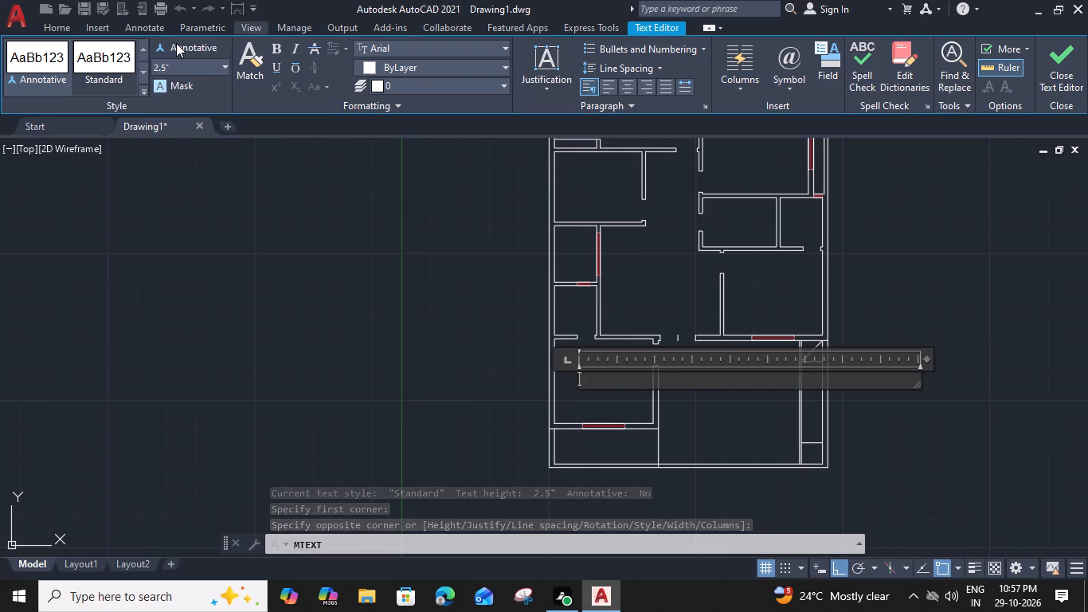
{"action": "left_click", "coordinate": [175, 68]}
{"action": "type", "text": "8\""}
{"action": "key", "text": "Return"}
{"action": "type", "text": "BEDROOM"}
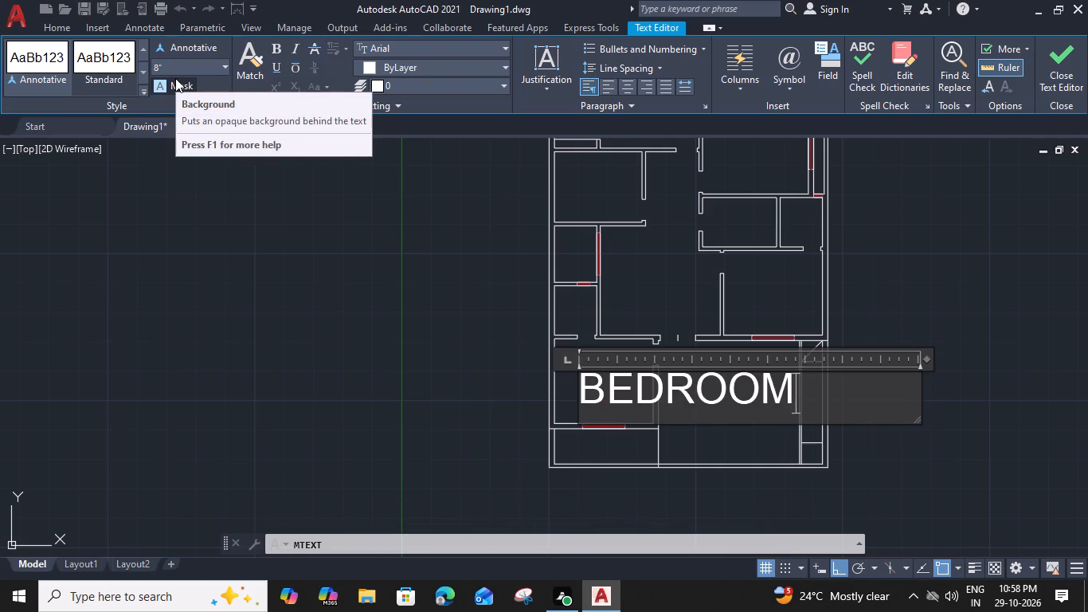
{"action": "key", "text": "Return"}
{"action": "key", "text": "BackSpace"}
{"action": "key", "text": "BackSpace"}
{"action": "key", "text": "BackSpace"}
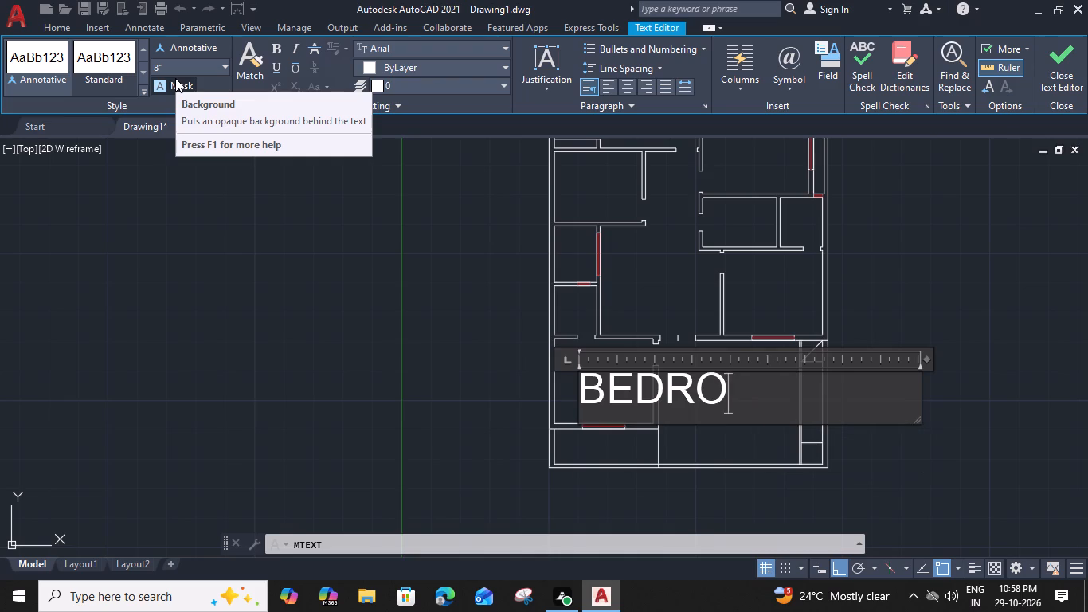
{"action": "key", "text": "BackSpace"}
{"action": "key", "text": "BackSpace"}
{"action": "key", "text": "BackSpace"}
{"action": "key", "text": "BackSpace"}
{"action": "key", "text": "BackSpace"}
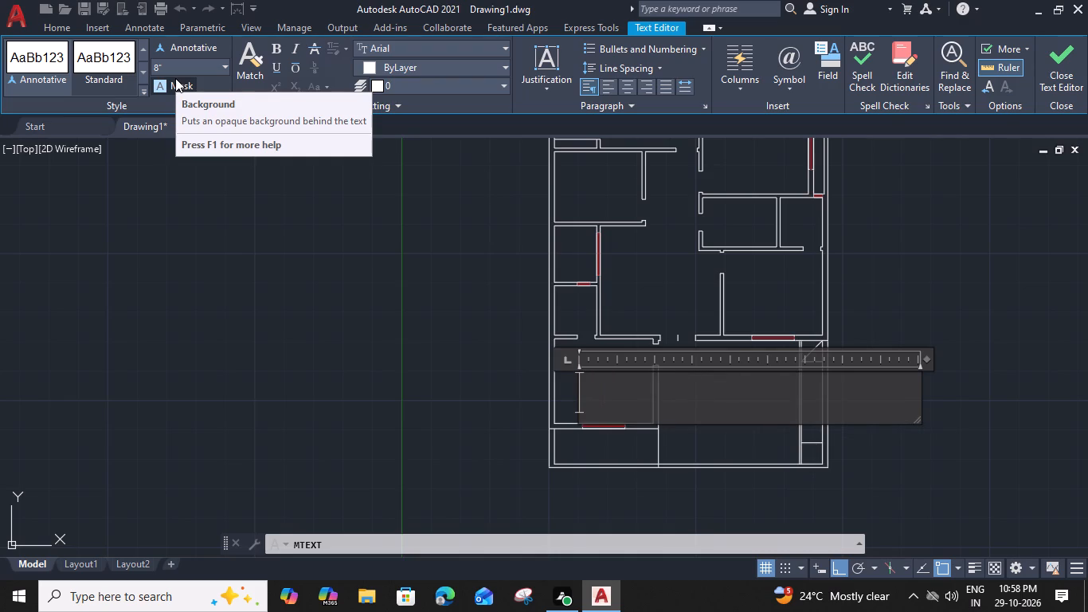
Enter the two-line label DRAWING and 14'-0"X12'-0", indent its first line one space, and narrow the text box to fit.
{"action": "type", "text": "DR"}
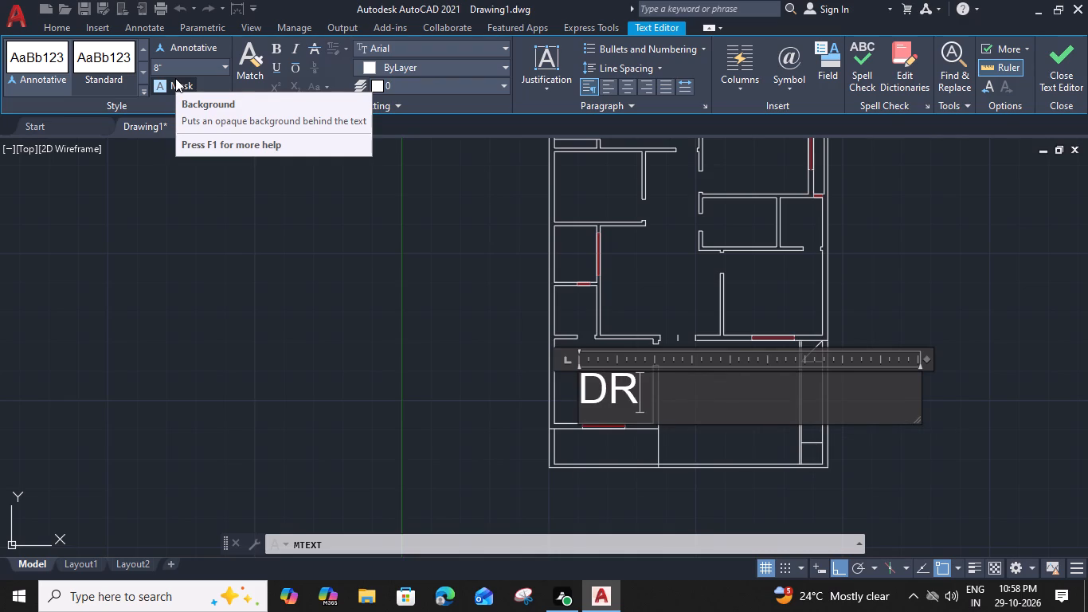
{"action": "type", "text": "AWING"}
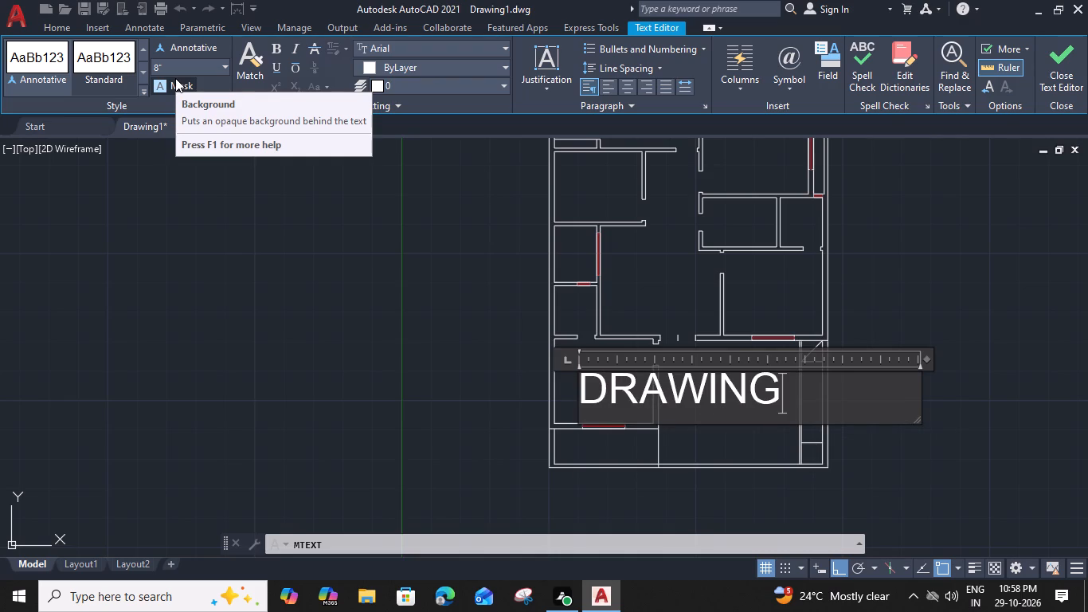
{"action": "key", "text": "Return"}
{"action": "type", "text": "14"}
{"action": "type", "text": "'-0\"X"}
{"action": "type", "text": "12"}
{"action": "type", "text": "'-0\""}
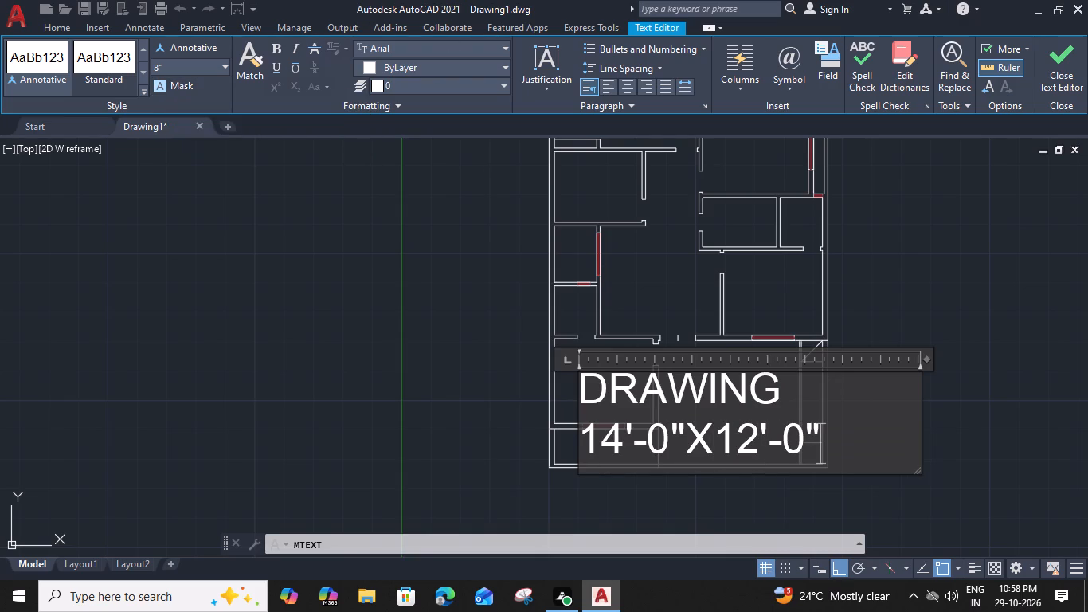
{"action": "left_click", "coordinate": [582, 394]}
{"action": "key", "text": "space"}
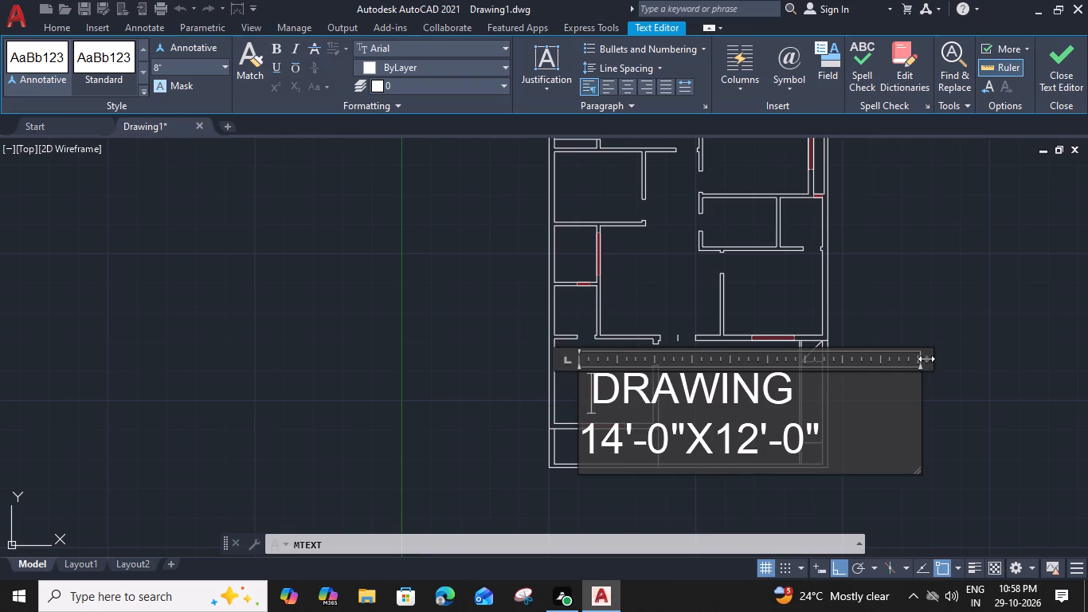
{"action": "left_click_drag", "start_coordinate": [926, 359], "coordinate": [827, 363]}
{"action": "left_click", "coordinate": [866, 421]}
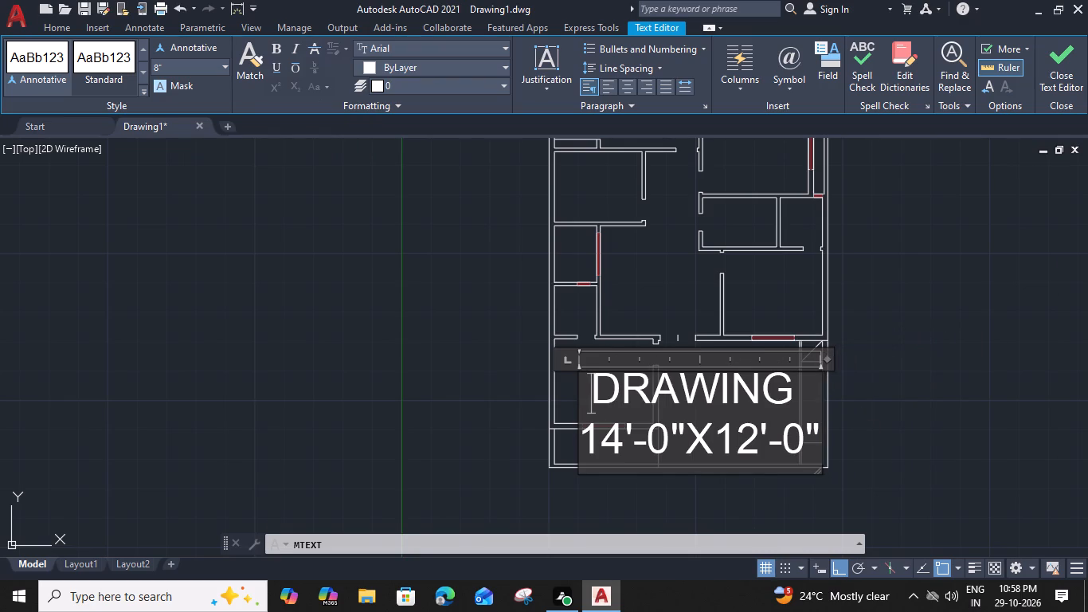
Copy the DRAWING label into the west-side room north of the two small rooms and into the central hall beside them.
{"action": "left_click", "coordinate": [604, 385]}
{"action": "type", "text": "CO"}
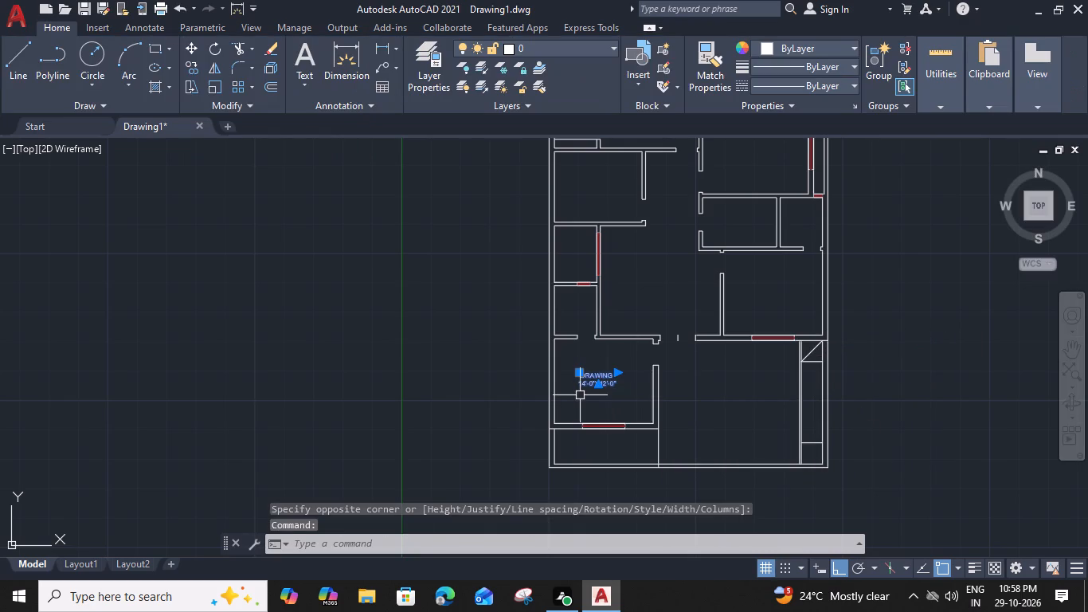
{"action": "key", "text": "space"}
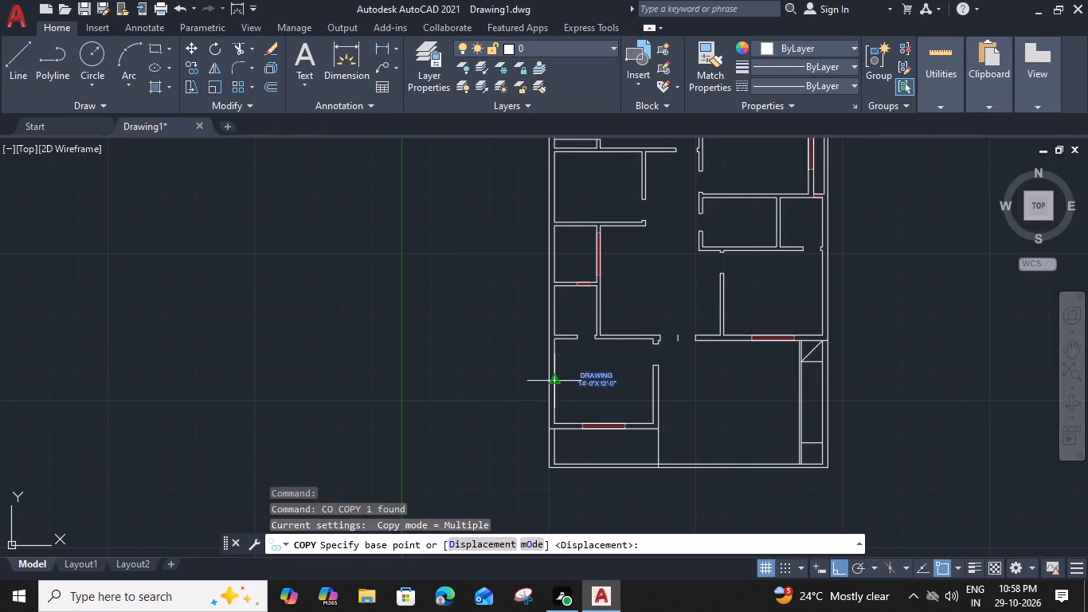
{"action": "left_click", "coordinate": [550, 379]}
{"action": "left_click", "coordinate": [554, 190]}
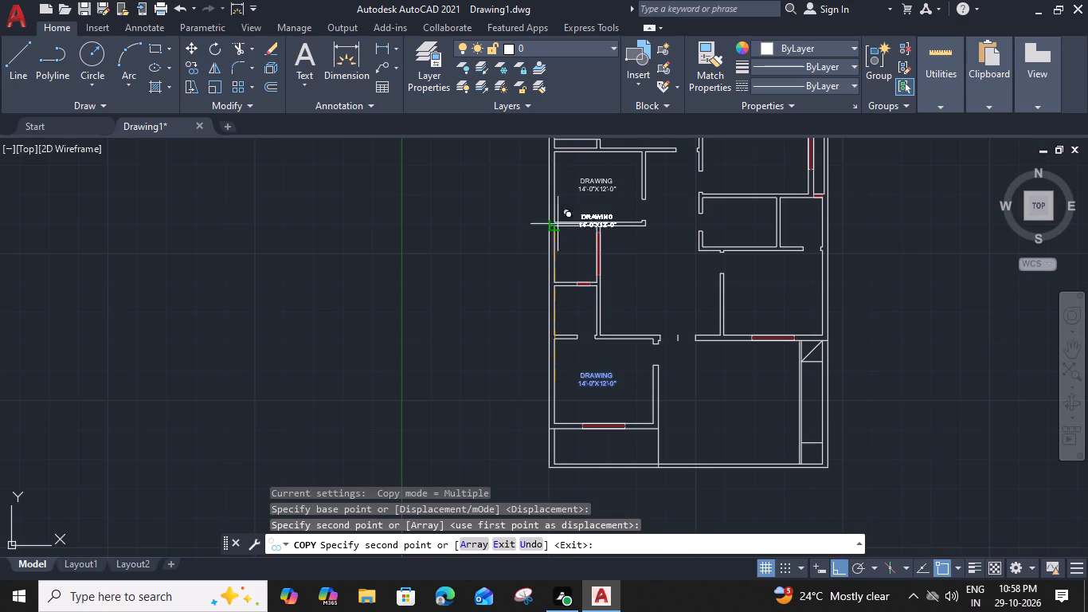
{"action": "scroll", "coordinate": [601, 292], "scroll_direction": "up", "scroll_amount": 2}
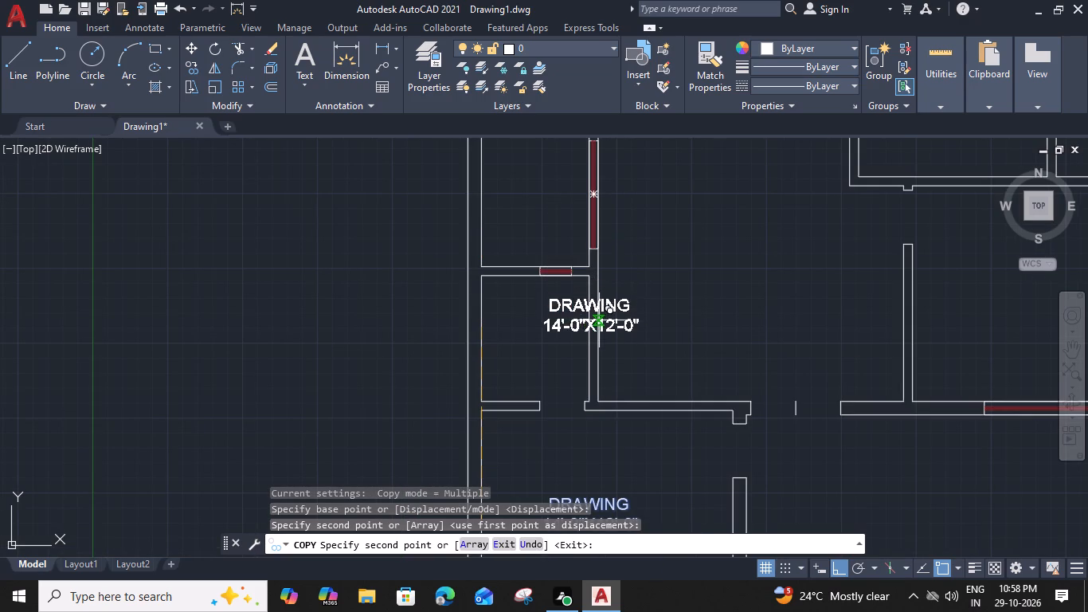
{"action": "left_click", "coordinate": [599, 321]}
{"action": "key", "text": "Escape"}
{"action": "middle_click_drag", "start_coordinate": [617, 247], "coordinate": [570, 484]}
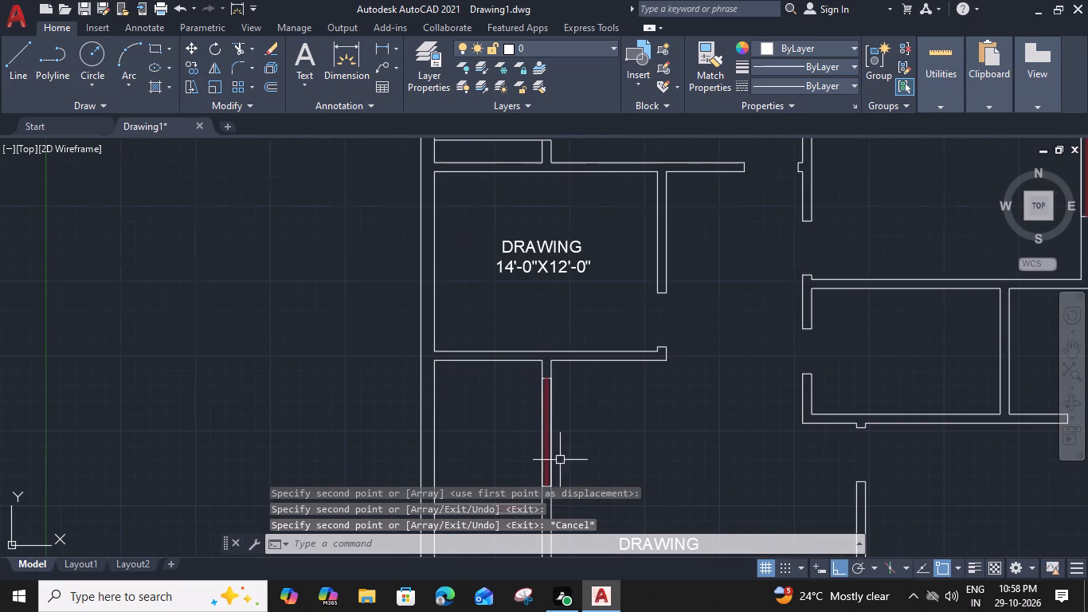
Change the DRAWING label in the west-side room to KITCHEN with the size 12'-5"X10'-0".
{"action": "double_click", "coordinate": [522, 269]}
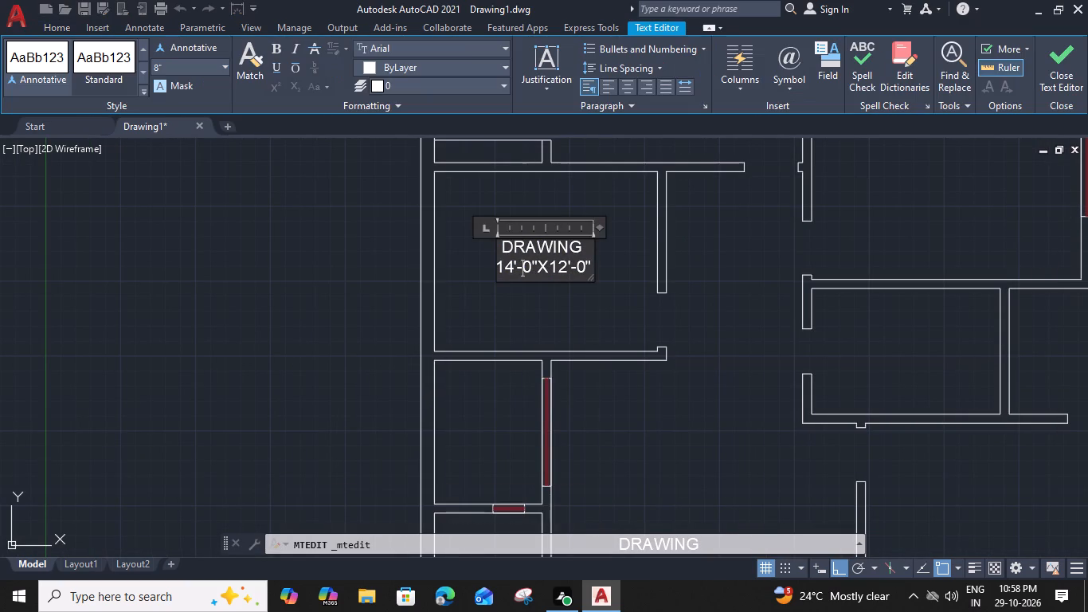
{"action": "scroll", "coordinate": [546, 252], "scroll_direction": "up", "scroll_amount": 2}
{"action": "left_click_drag", "start_coordinate": [633, 244], "coordinate": [470, 250]}
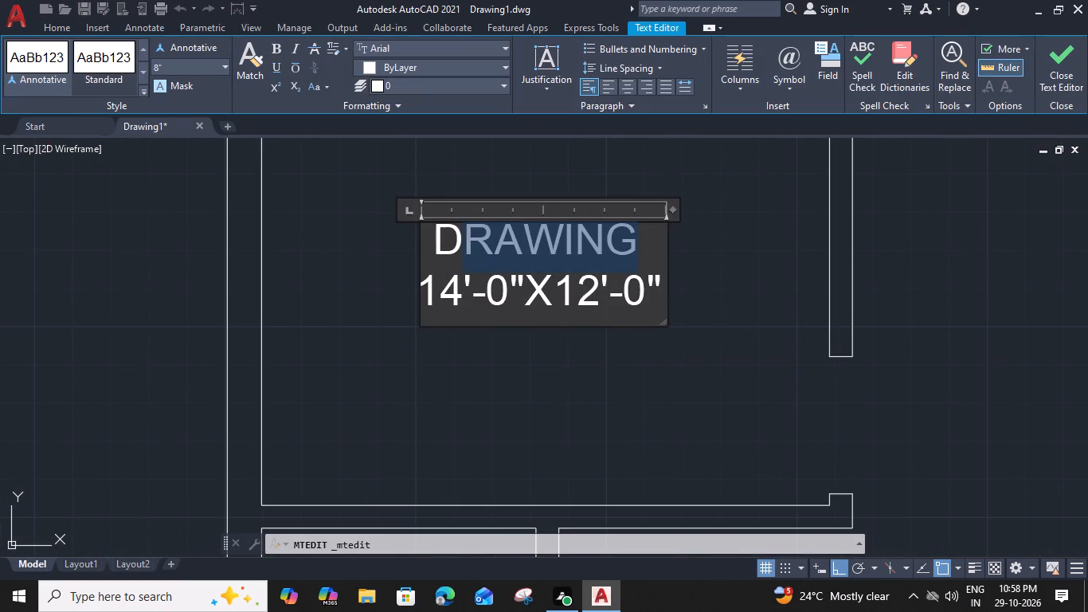
{"action": "left_click_drag", "start_coordinate": [470, 250], "coordinate": [441, 247]}
{"action": "type", "text": "KITCHEN"}
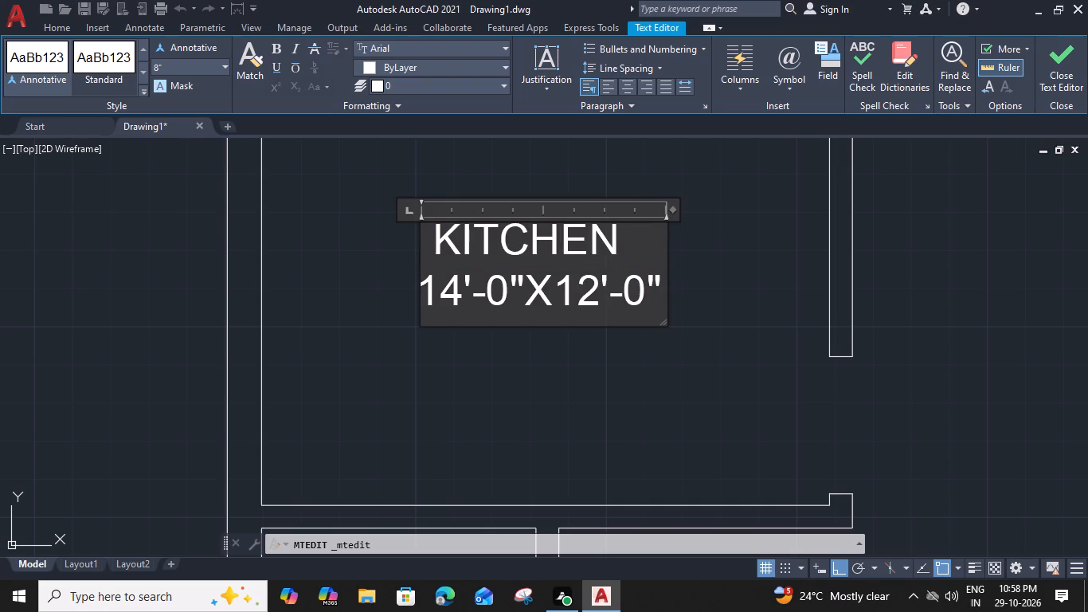
{"action": "left_click_drag", "start_coordinate": [462, 308], "coordinate": [448, 307]}
{"action": "key", "text": "2"}
{"action": "left_click_drag", "start_coordinate": [486, 303], "coordinate": [504, 308]}
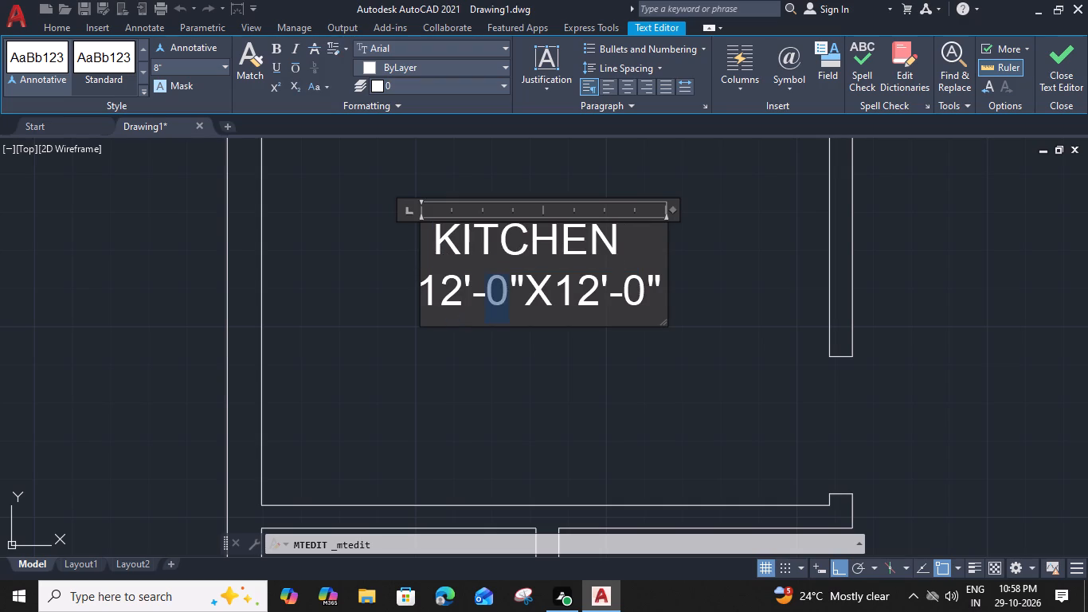
{"action": "left_click_drag", "start_coordinate": [504, 308], "coordinate": [505, 308]}
{"action": "key", "text": "5"}
{"action": "left_click_drag", "start_coordinate": [582, 302], "coordinate": [584, 303]}
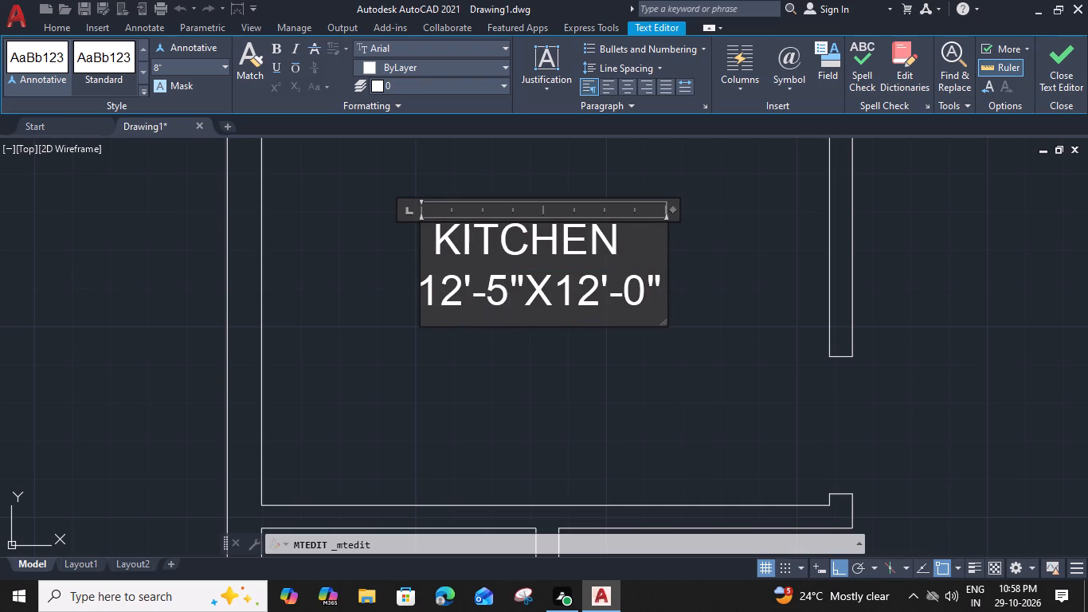
{"action": "left_click_drag", "start_coordinate": [584, 303], "coordinate": [593, 304]}
{"action": "key", "text": "0"}
{"action": "left_click", "coordinate": [605, 348]}
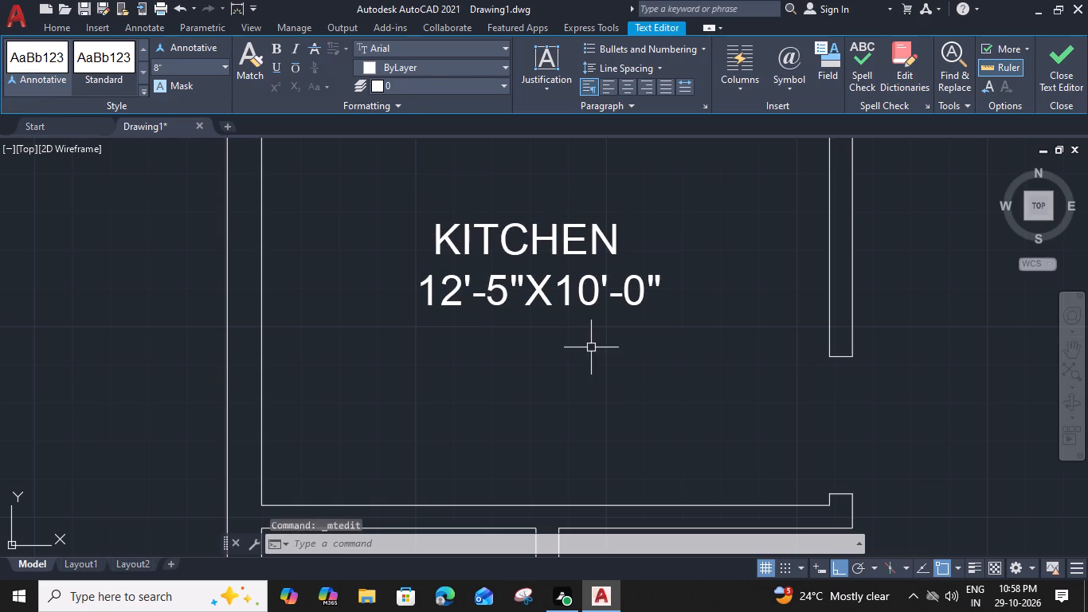
Copy the KITCHEN label into the small space directly north of the kitchen and into the larger room to its northeast.
{"action": "left_click", "coordinate": [426, 288]}
{"action": "type", "text": "CO"}
{"action": "key", "text": "space"}
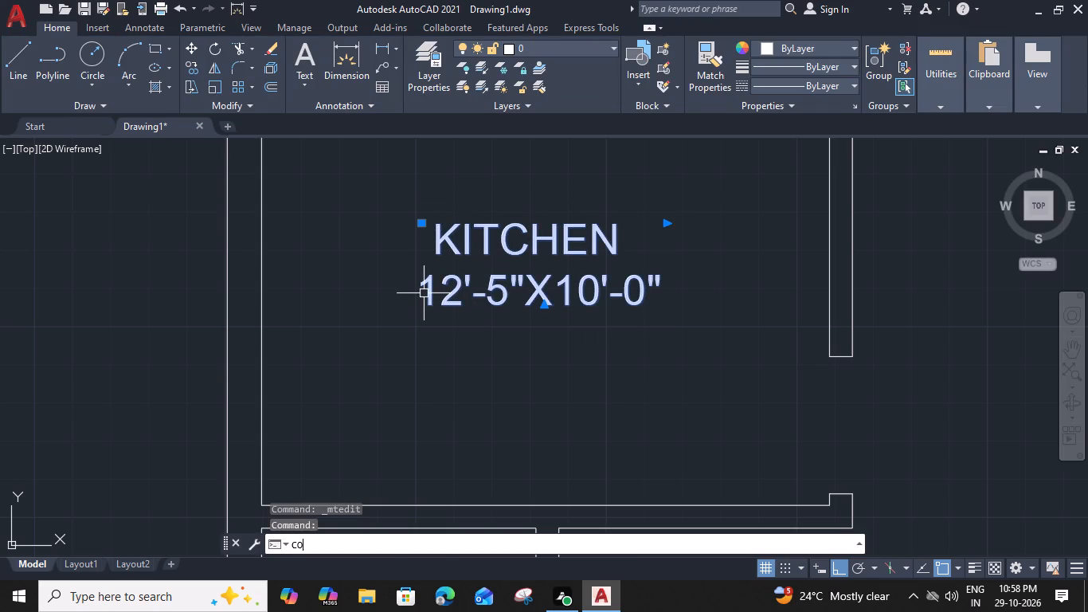
{"action": "left_click", "coordinate": [421, 312]}
{"action": "scroll", "coordinate": [431, 272], "scroll_direction": "down", "scroll_amount": 2}
{"action": "middle_click_drag", "start_coordinate": [432, 272], "coordinate": [442, 448]}
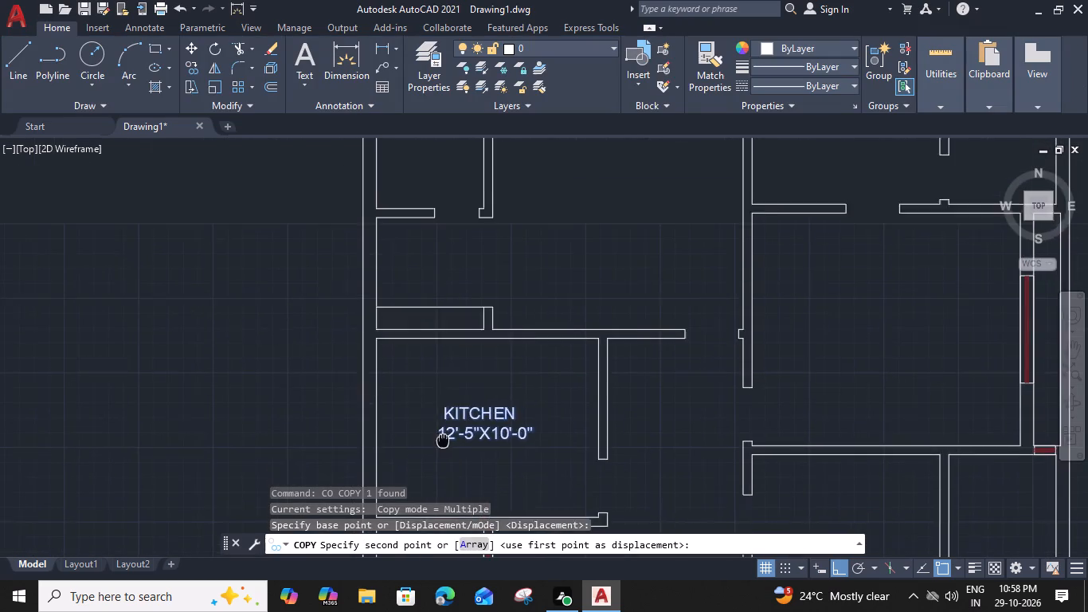
{"action": "left_click", "coordinate": [436, 300]}
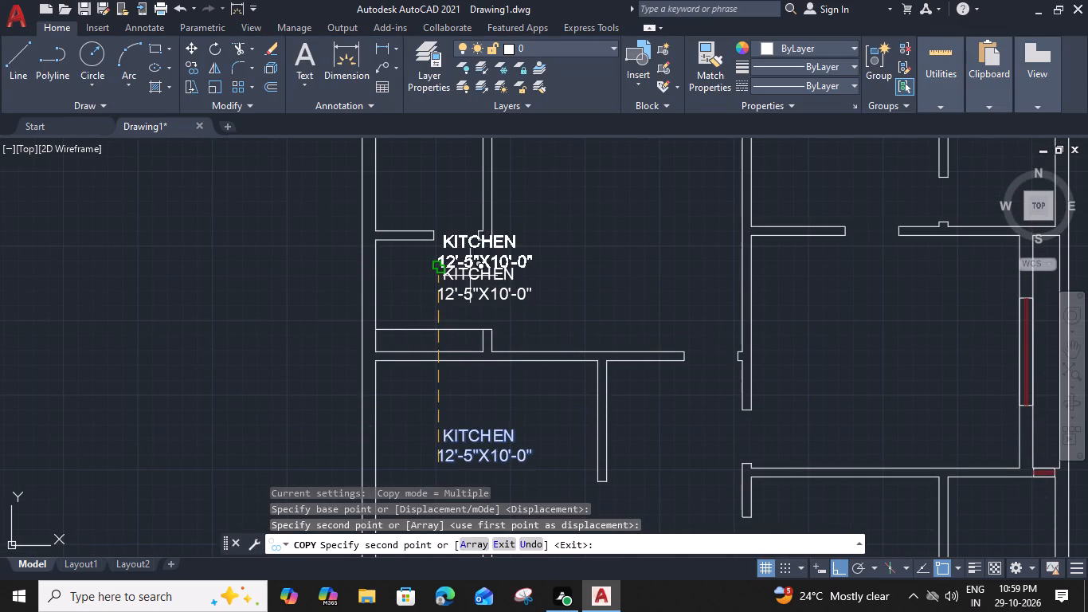
{"action": "left_click", "coordinate": [495, 222]}
{"action": "key", "text": "Escape"}
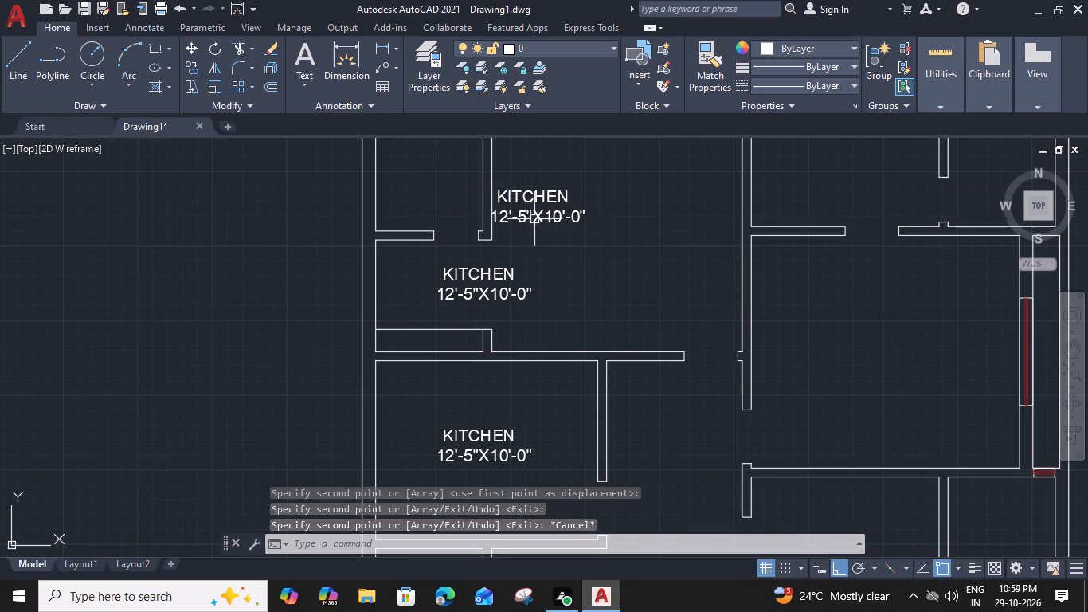
Move the northeastern KITCHEN label copy farther east, clear of the partition.
{"action": "left_click", "coordinate": [535, 219]}
{"action": "key", "text": "m"}
{"action": "key", "text": "space"}
{"action": "left_click", "coordinate": [589, 226]}
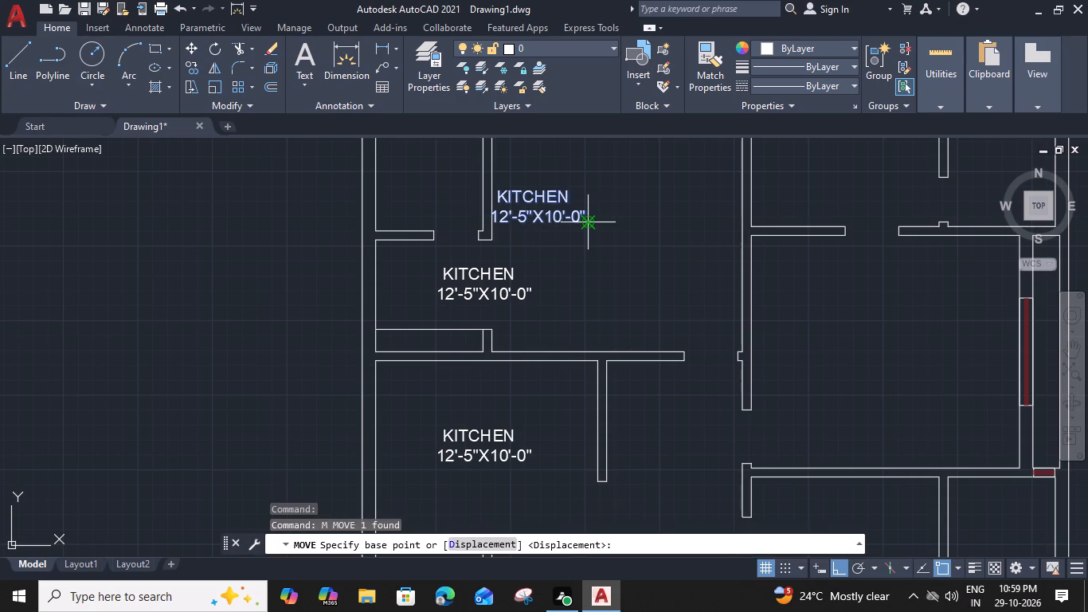
{"action": "left_click", "coordinate": [668, 230]}
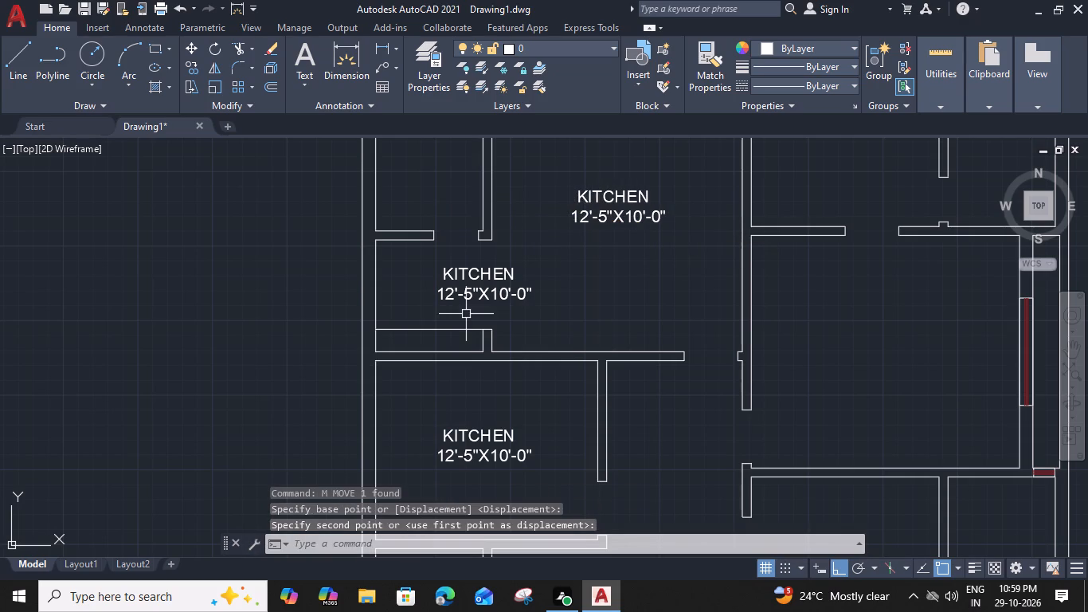
Change the KITCHEN copy in the small space north of the kitchen to DRESS with the size 6'-0"X5'-0".
{"action": "double_click", "coordinate": [452, 291]}
{"action": "scroll", "coordinate": [472, 282], "scroll_direction": "up", "scroll_amount": 1}
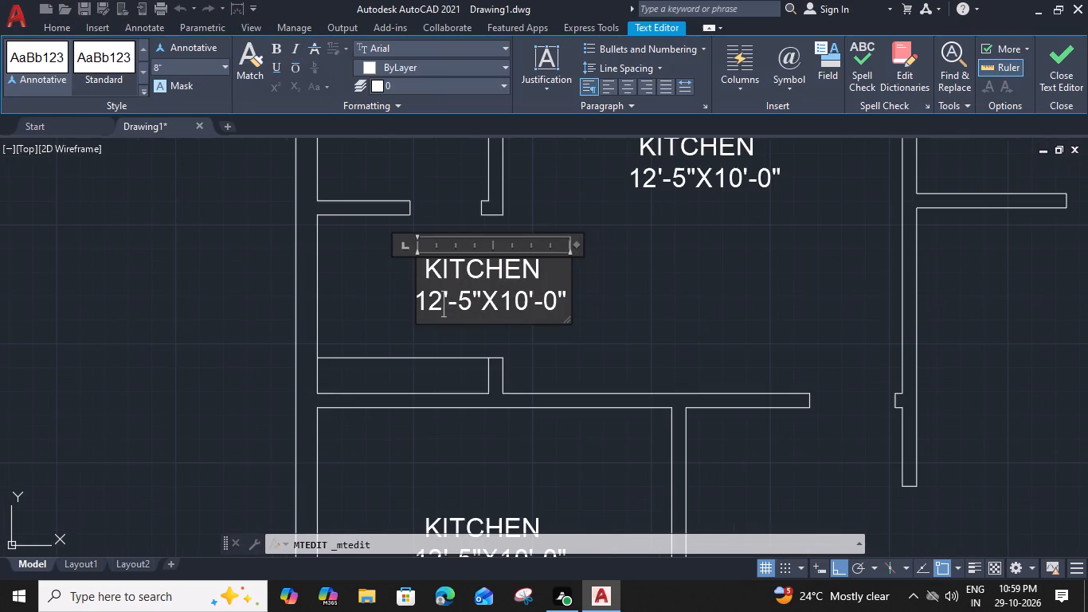
{"action": "left_click_drag", "start_coordinate": [538, 267], "coordinate": [428, 272]}
{"action": "type", "text": "DRE"}
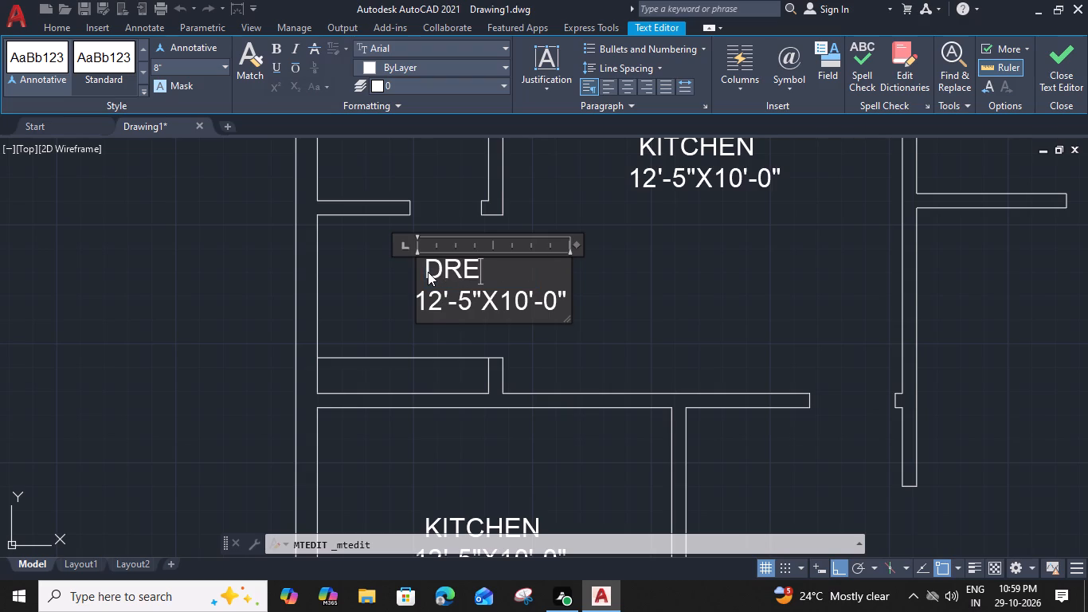
{"action": "type", "text": "SS"}
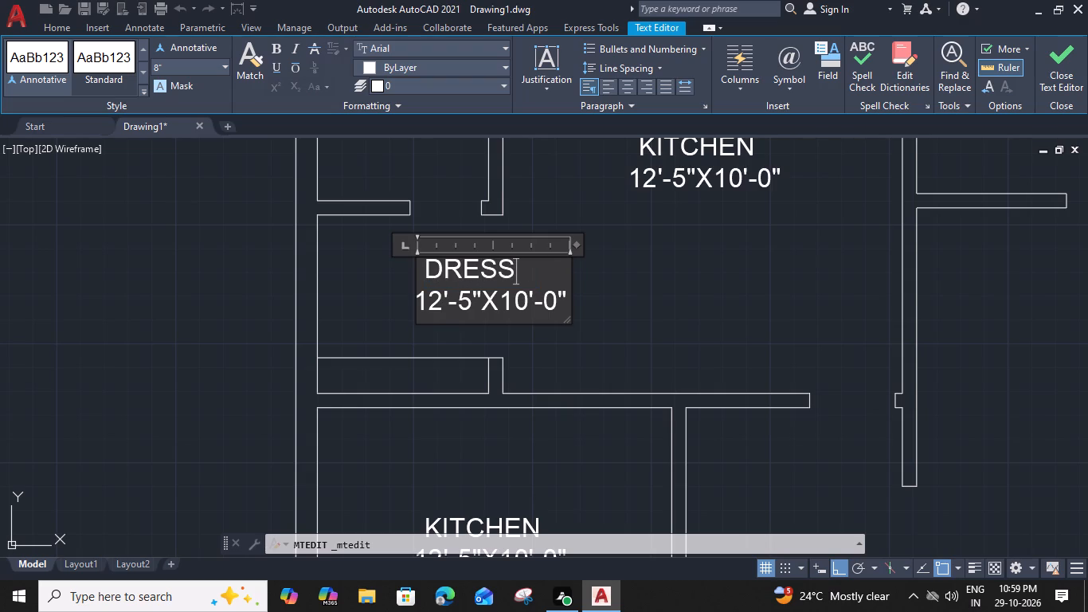
{"action": "left_click", "coordinate": [435, 298]}
{"action": "scroll", "coordinate": [438, 301], "scroll_direction": "up", "scroll_amount": 3}
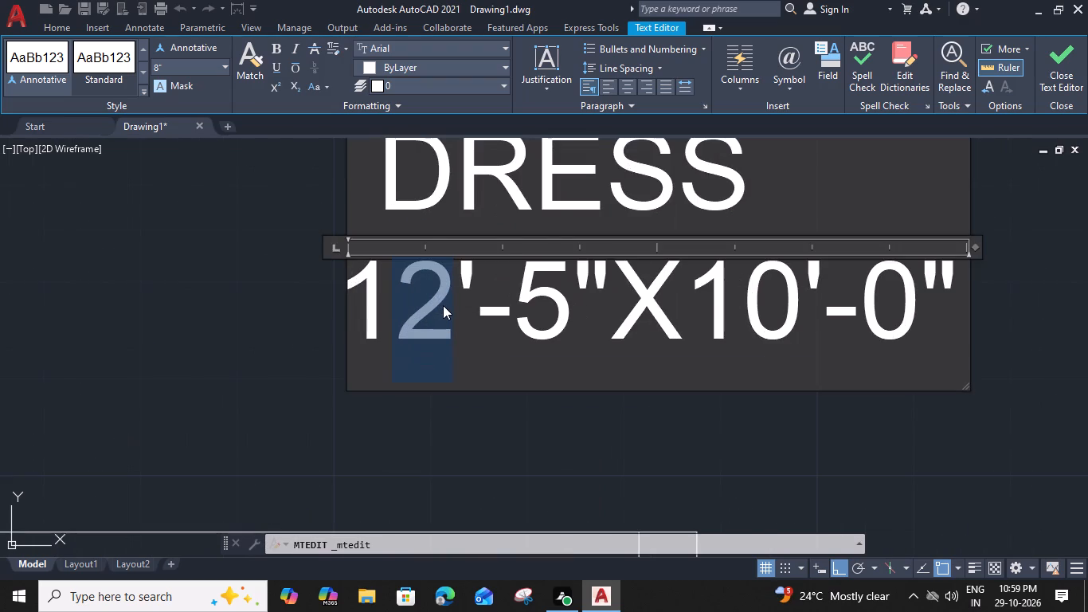
{"action": "scroll", "coordinate": [457, 330], "scroll_direction": "down", "scroll_amount": 1}
{"action": "left_click_drag", "start_coordinate": [453, 319], "coordinate": [407, 314]}
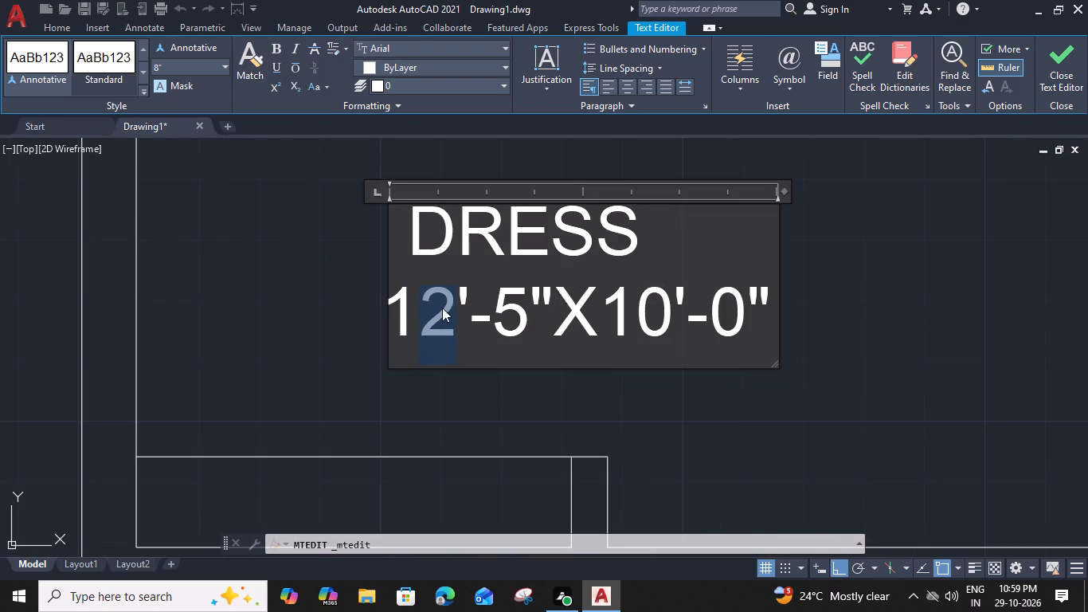
{"action": "left_click", "coordinate": [461, 345]}
{"action": "left_click_drag", "start_coordinate": [457, 334], "coordinate": [343, 331]}
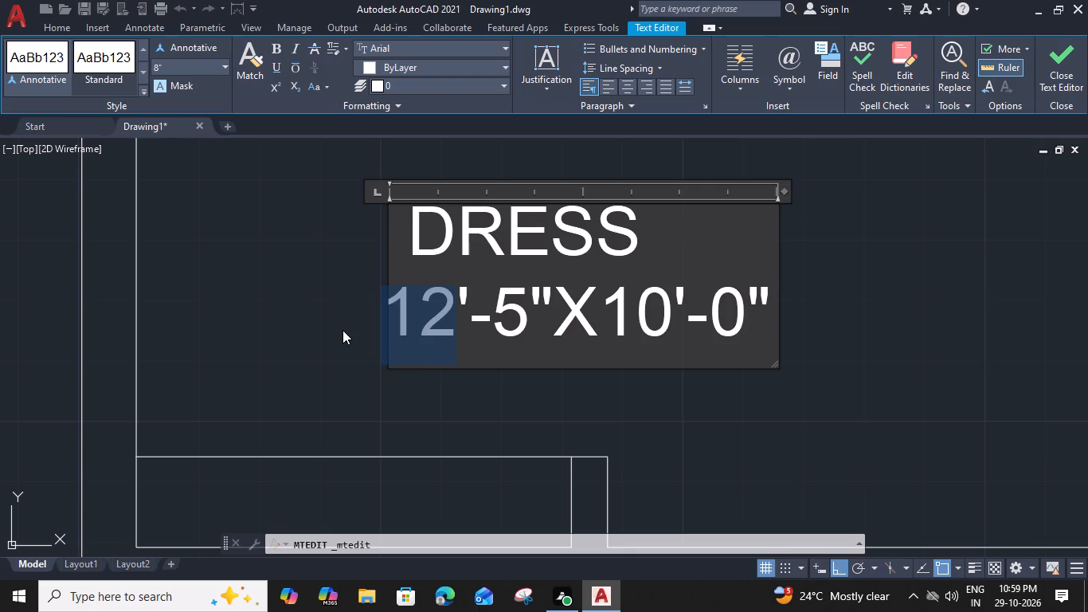
{"action": "key", "text": "6"}
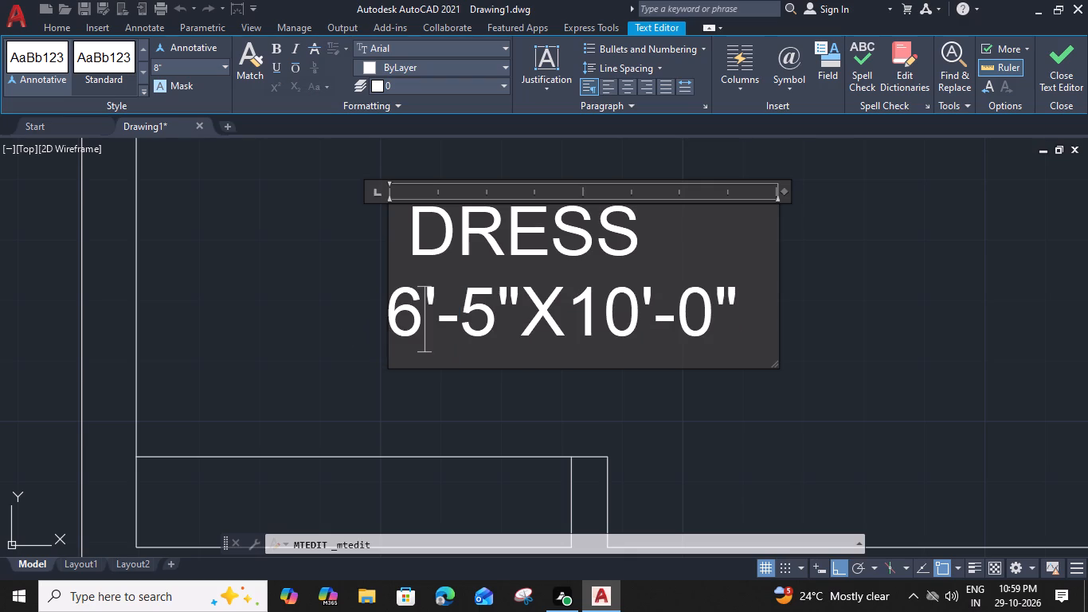
{"action": "left_click_drag", "start_coordinate": [636, 326], "coordinate": [581, 321]}
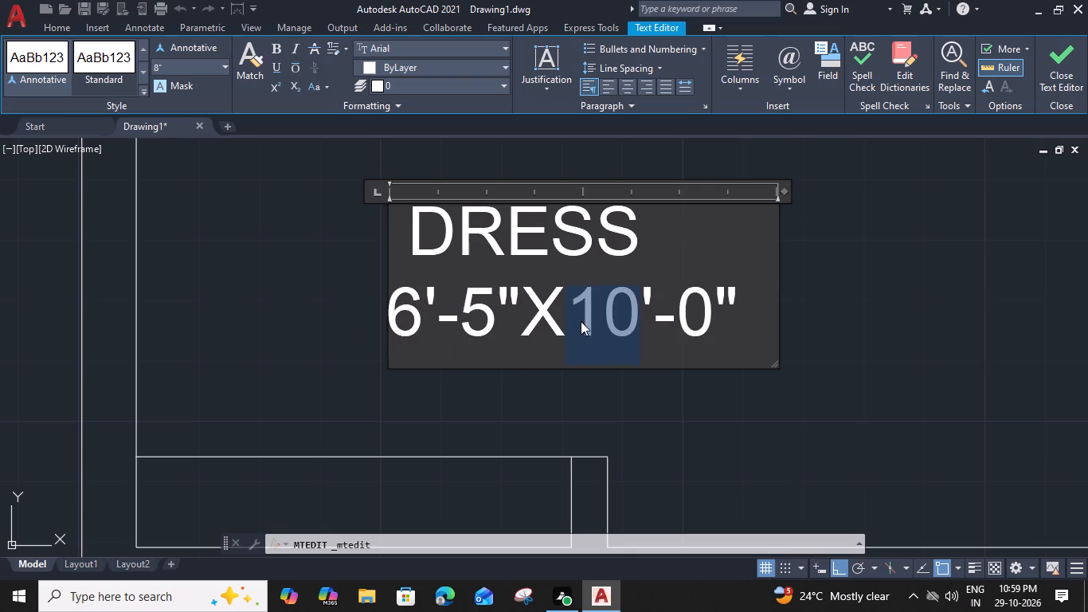
{"action": "key", "text": "5"}
{"action": "left_click_drag", "start_coordinate": [492, 316], "coordinate": [471, 317]}
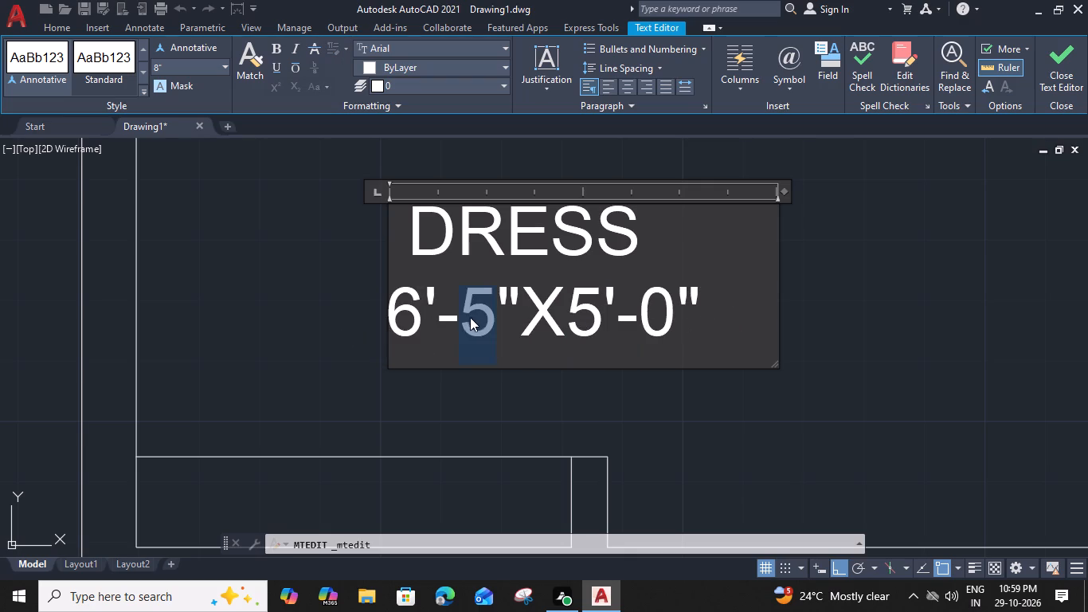
{"action": "key", "text": "0"}
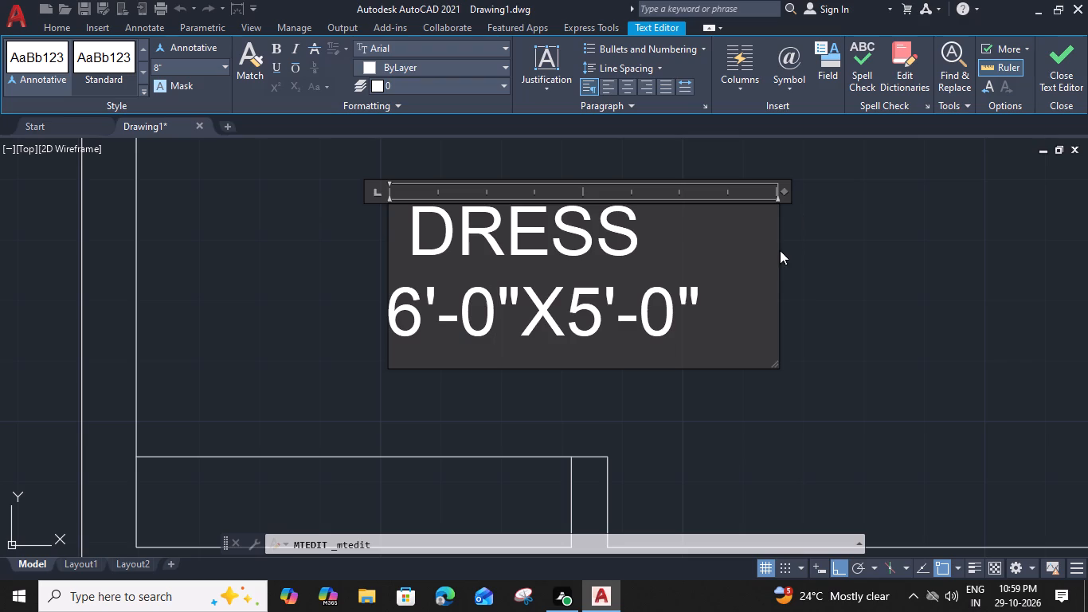
Narrow the DRESS label's text box to fit its size line and indent the name one more space.
{"action": "left_click_drag", "start_coordinate": [777, 260], "coordinate": [698, 262]}
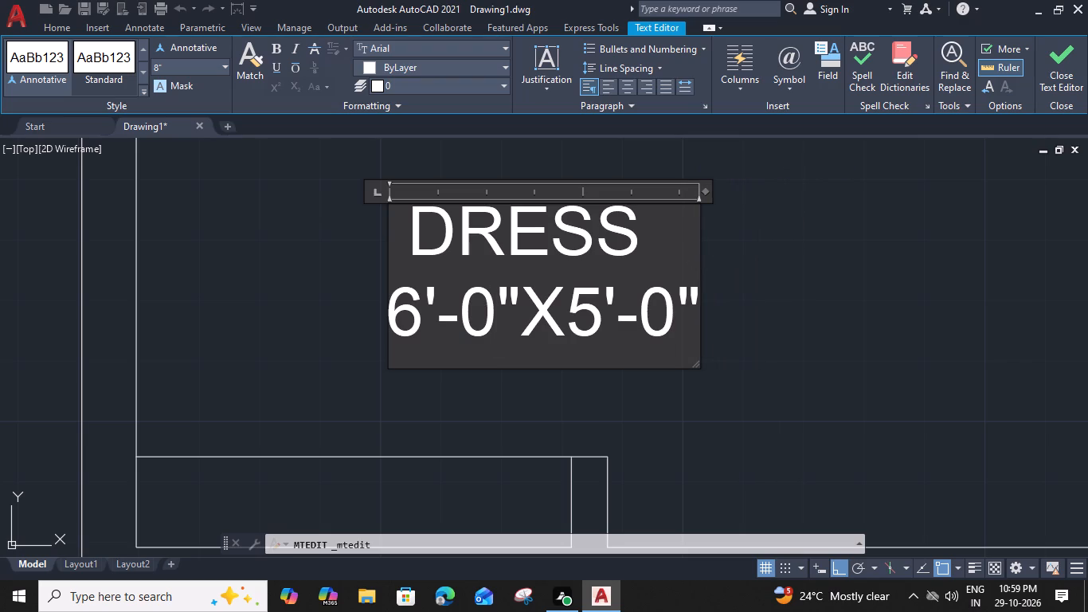
{"action": "left_click", "coordinate": [413, 227]}
{"action": "key", "text": "space"}
{"action": "left_click", "coordinate": [326, 354]}
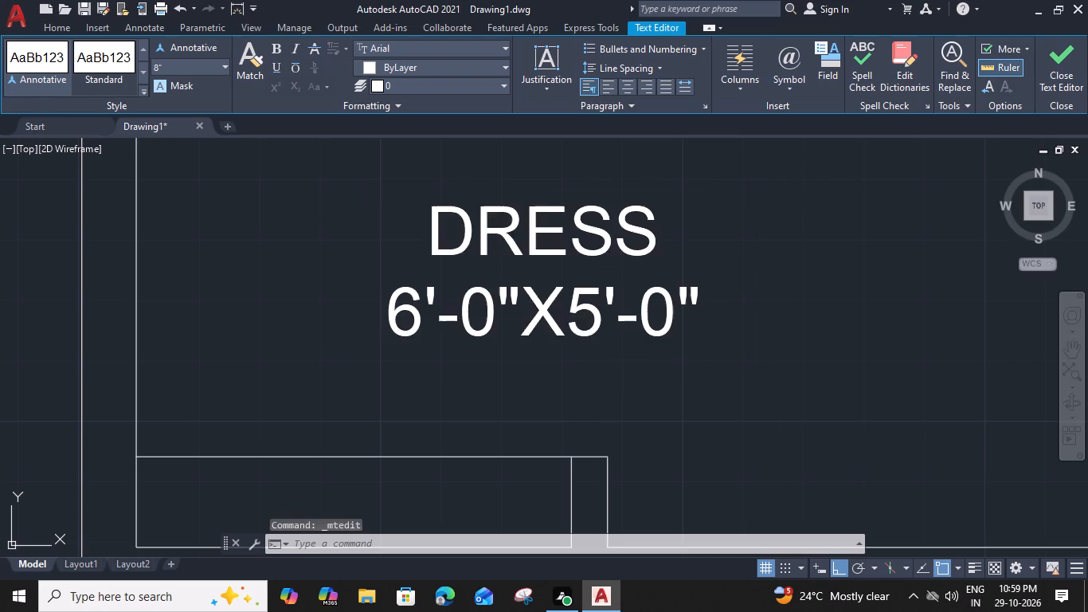
Move the DRESS label slightly west to centre it in the small space.
{"action": "scroll", "coordinate": [341, 344], "scroll_direction": "down", "scroll_amount": 1}
{"action": "middle_click_drag", "start_coordinate": [351, 343], "coordinate": [565, 344]}
{"action": "left_click", "coordinate": [591, 336]}
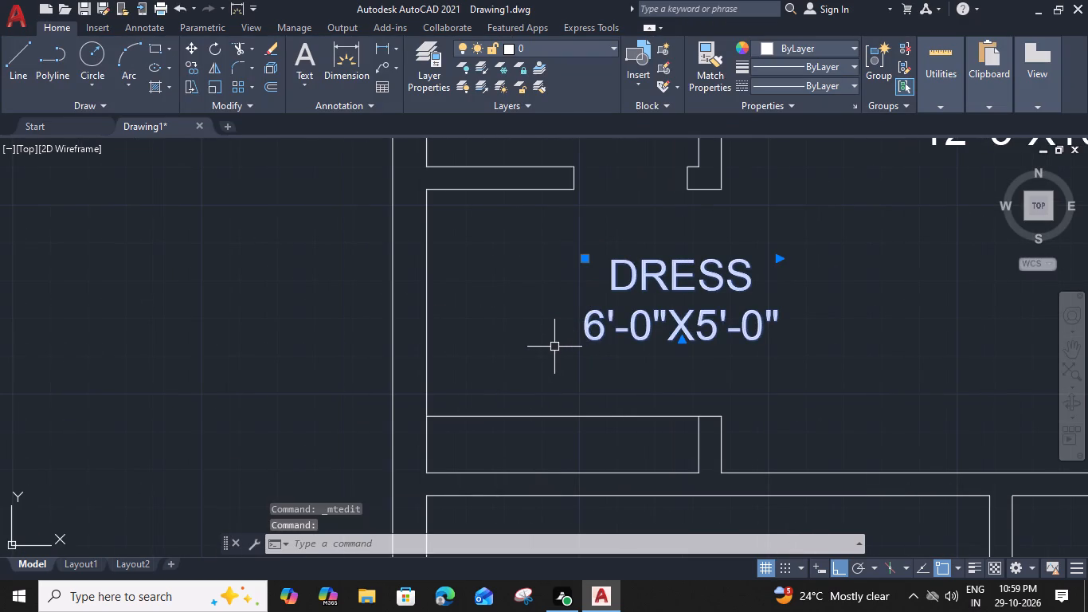
{"action": "type", "text": "M"}
{"action": "key", "text": "space"}
{"action": "left_click", "coordinate": [580, 343]}
{"action": "left_click", "coordinate": [547, 343]}
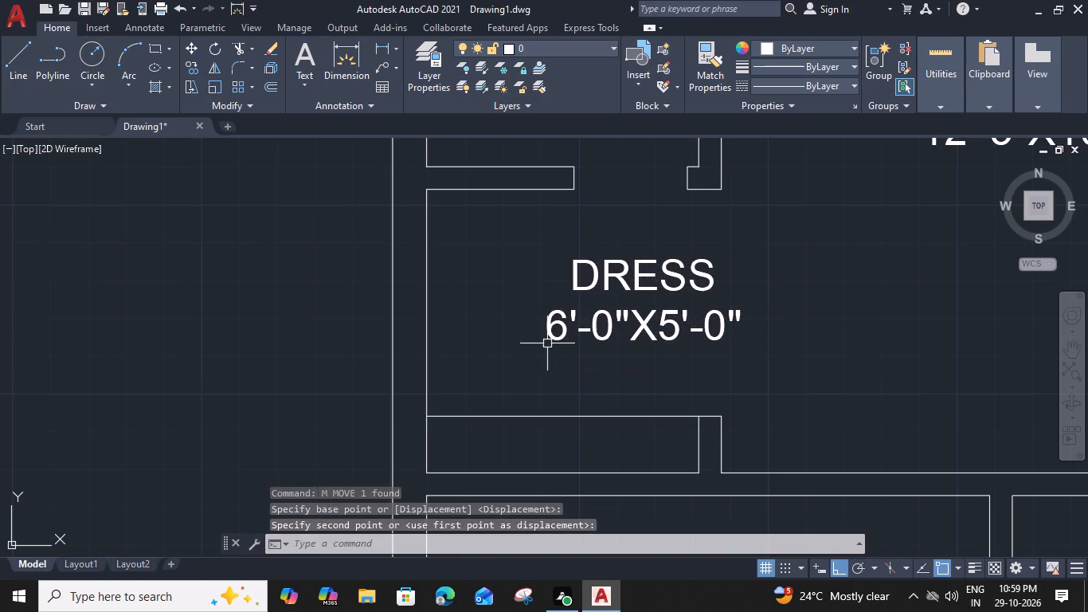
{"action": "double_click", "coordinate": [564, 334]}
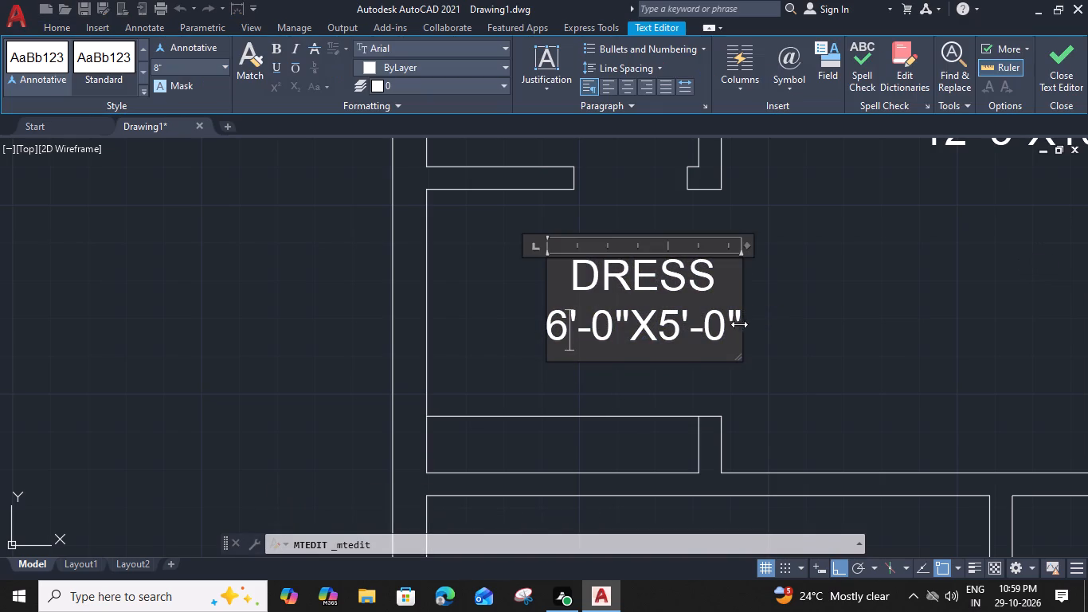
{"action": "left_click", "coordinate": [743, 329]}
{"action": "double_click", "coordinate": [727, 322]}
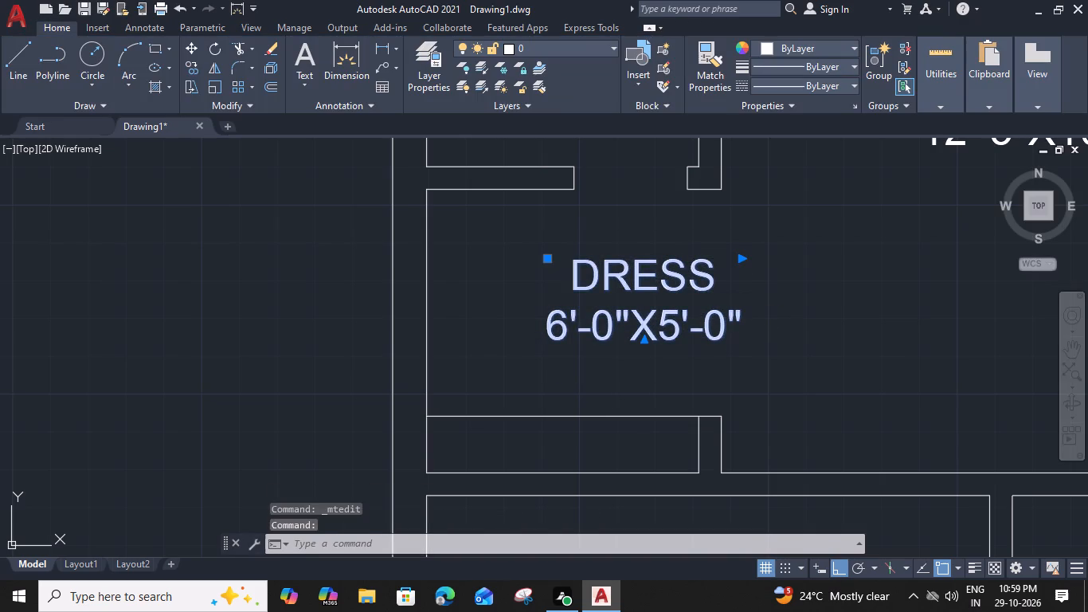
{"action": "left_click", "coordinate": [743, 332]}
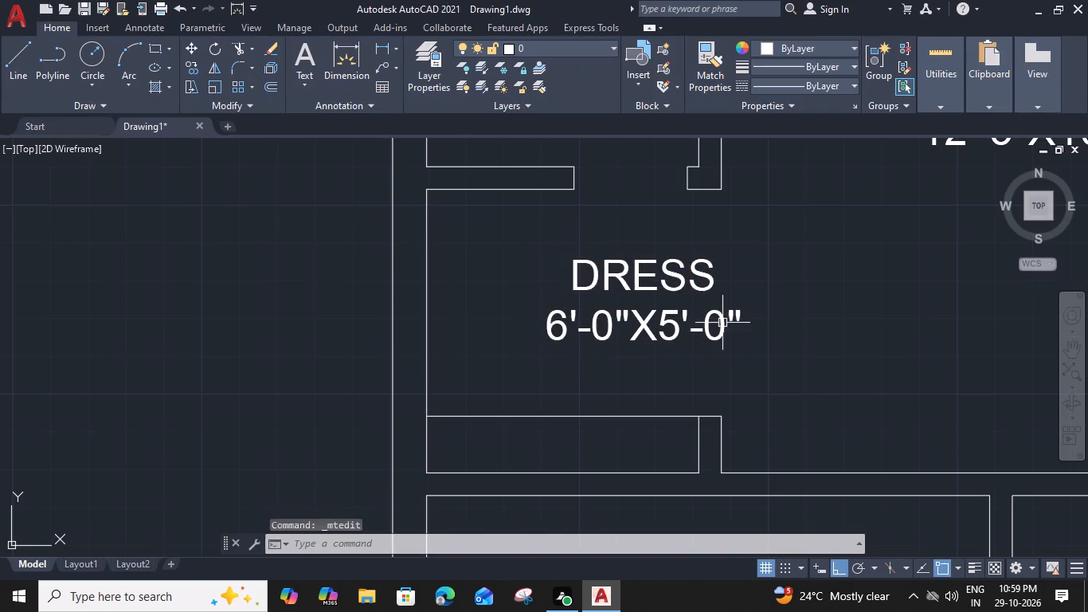
Set both lines of the DRESS label to a text height of 5" and narrow its text box to about 2'-8".
{"action": "double_click", "coordinate": [722, 322]}
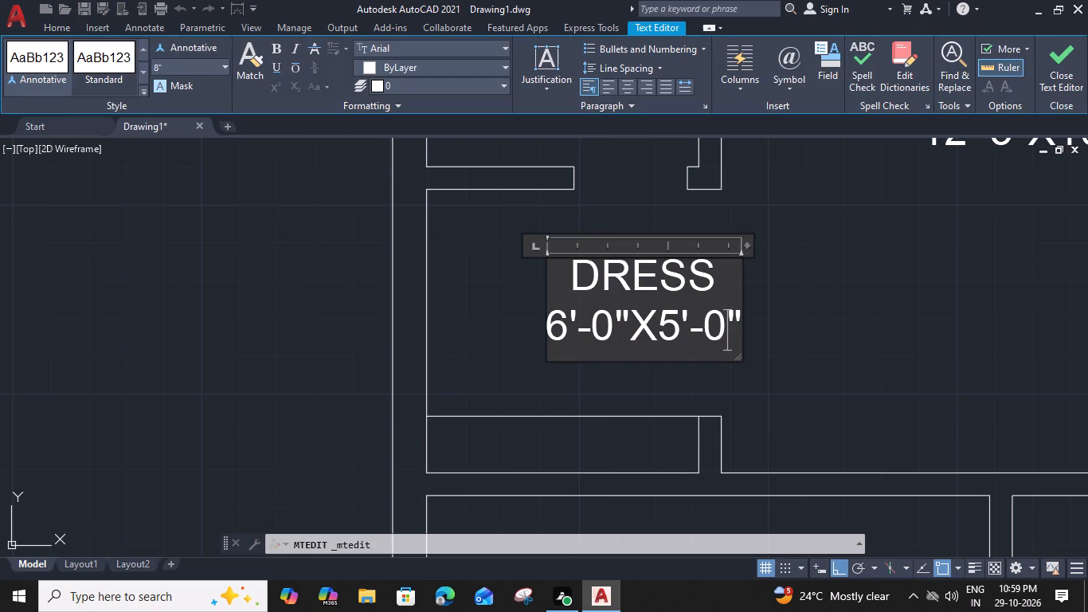
{"action": "left_click_drag", "start_coordinate": [742, 293], "coordinate": [753, 296]}
{"action": "left_click_drag", "start_coordinate": [743, 312], "coordinate": [573, 315]}
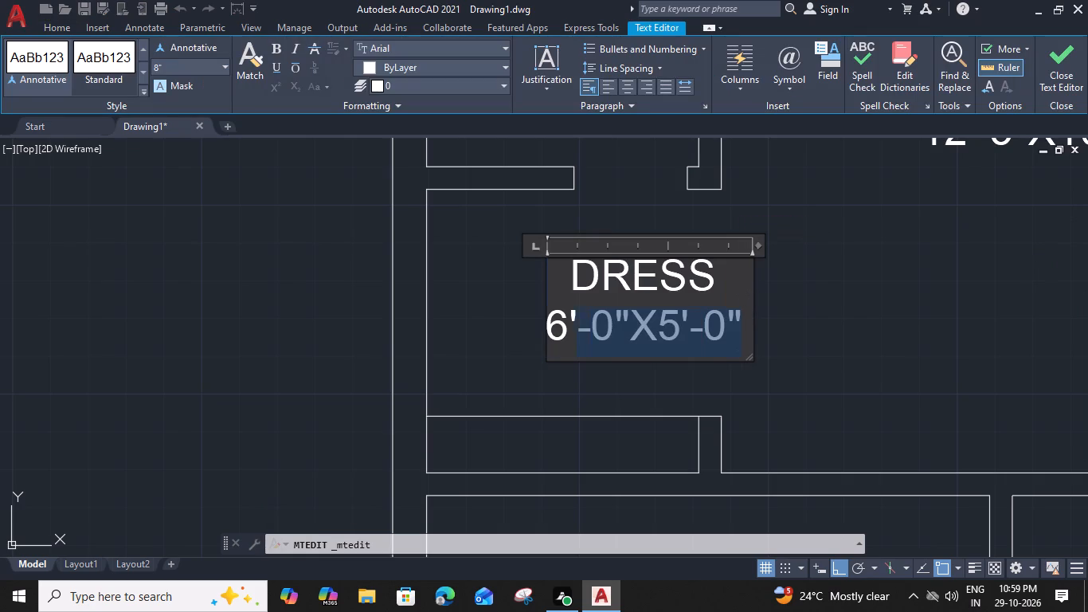
{"action": "left_click_drag", "start_coordinate": [573, 315], "coordinate": [522, 239]}
{"action": "left_click", "coordinate": [173, 69]}
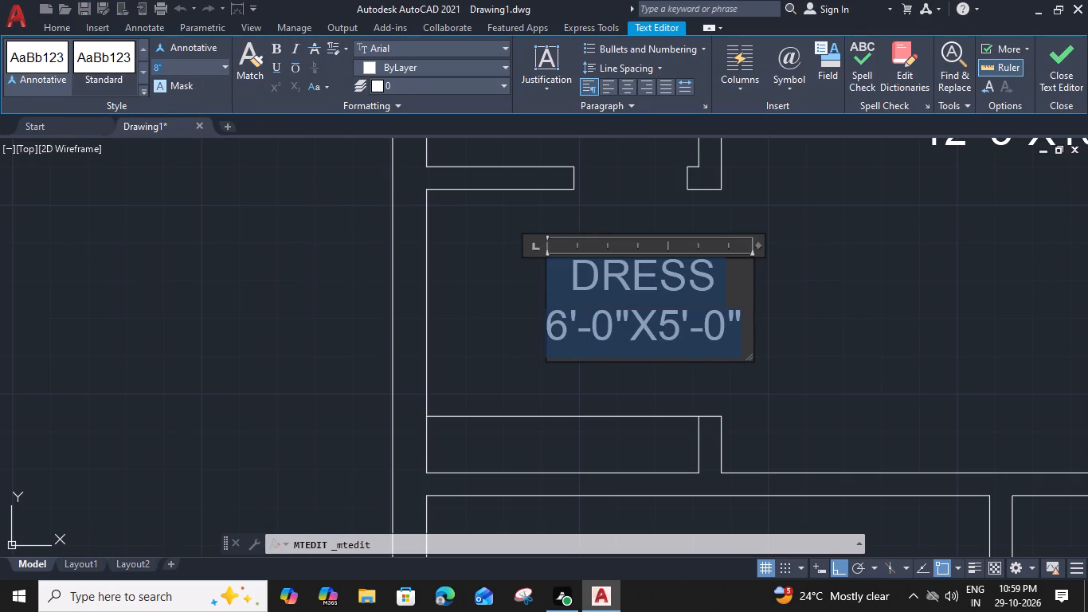
{"action": "type", "text": "5\""}
{"action": "key", "text": "Return"}
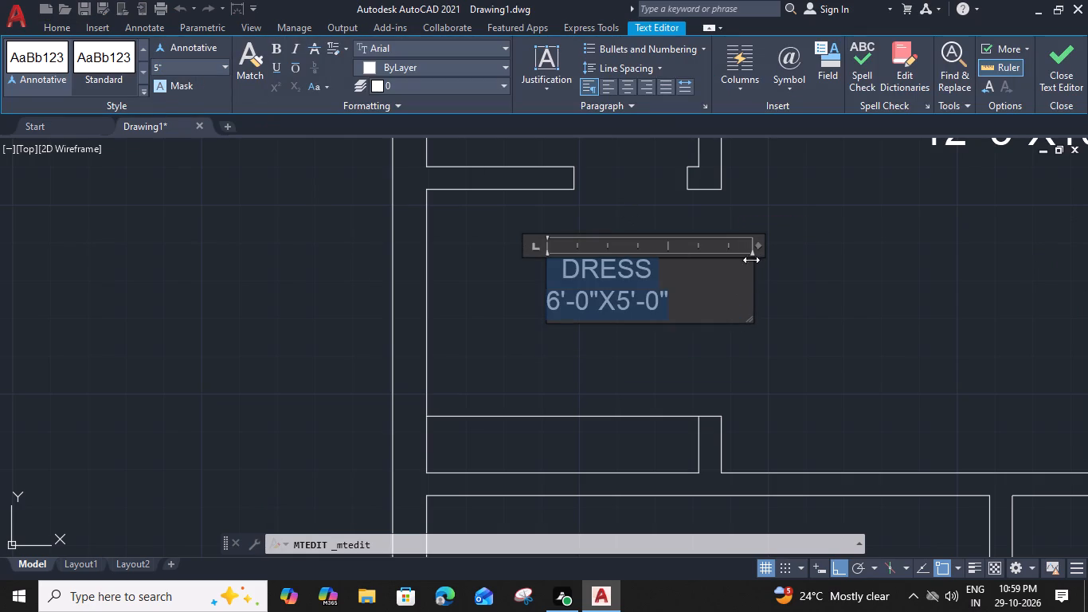
{"action": "left_click_drag", "start_coordinate": [759, 248], "coordinate": [675, 239]}
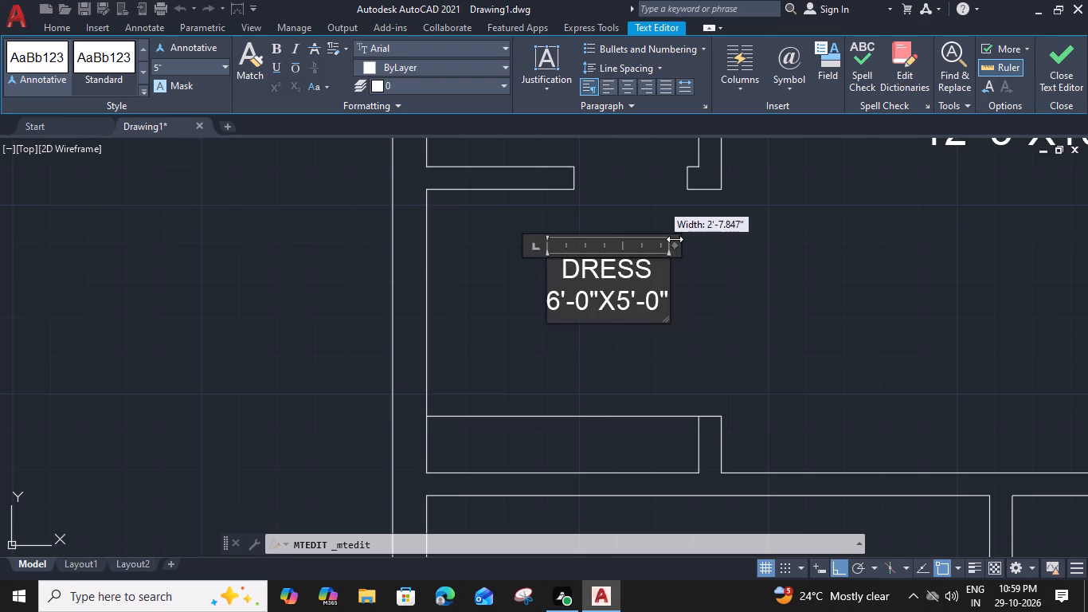
{"action": "left_click_drag", "start_coordinate": [675, 239], "coordinate": [675, 240]}
{"action": "left_click", "coordinate": [704, 347]}
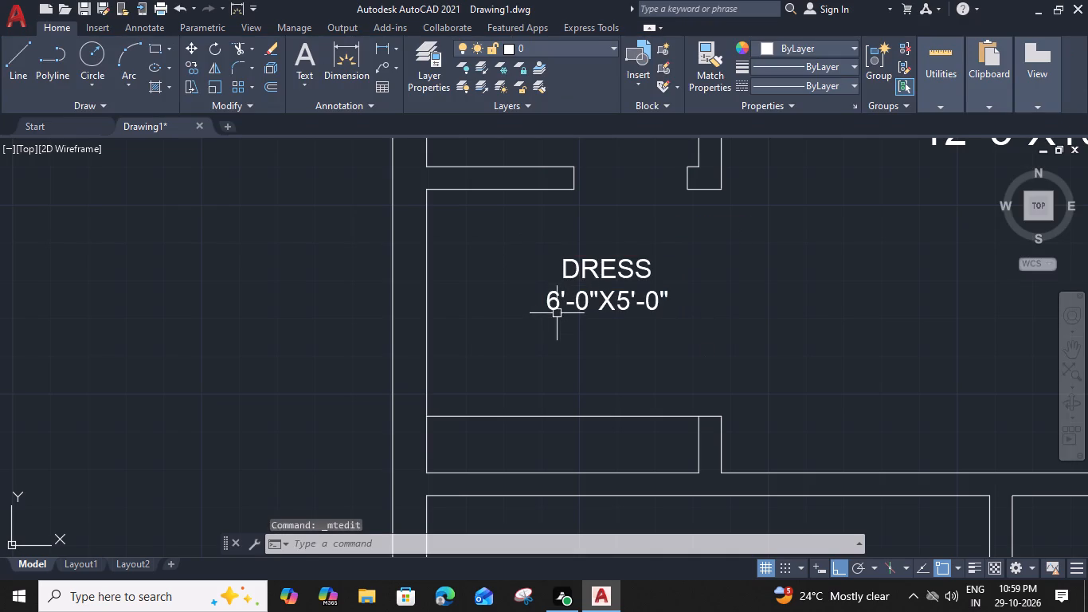
Copy the DRESS label straight north into the small corner room above the dressing space.
{"action": "left_click", "coordinate": [554, 309]}
{"action": "key", "text": "c"}
{"action": "type", "text": "O"}
{"action": "key", "text": "space"}
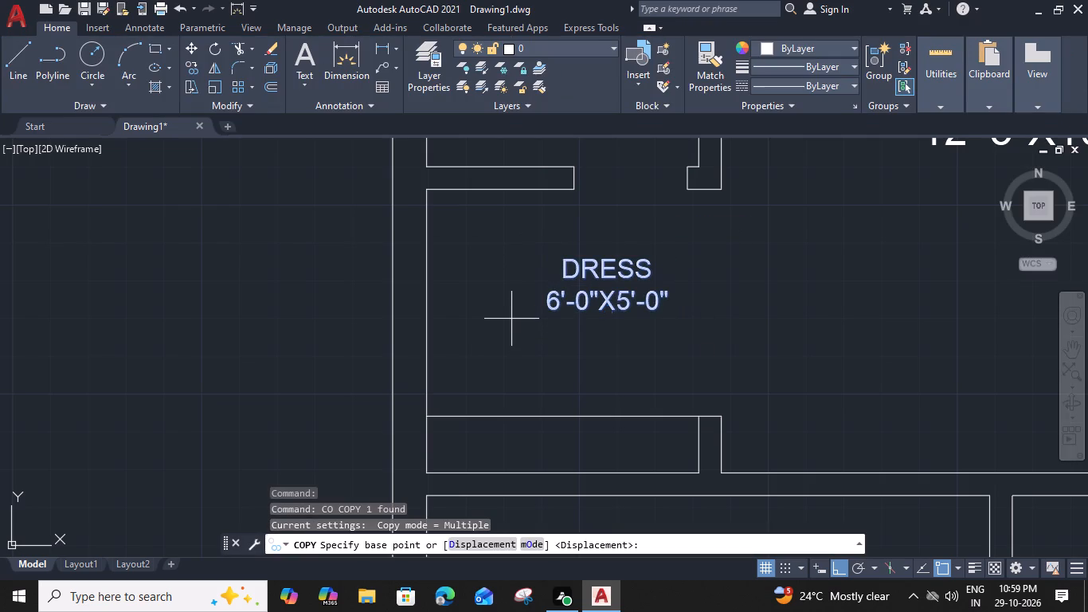
{"action": "left_click", "coordinate": [547, 311]}
{"action": "middle_click_drag", "start_coordinate": [541, 218], "coordinate": [546, 416]}
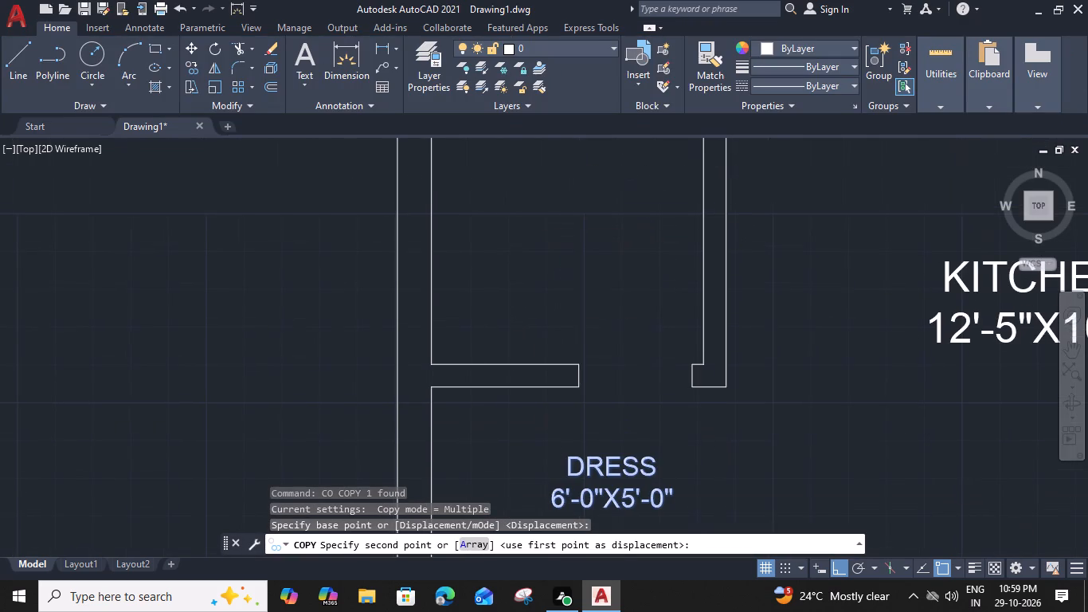
{"action": "left_click", "coordinate": [541, 285]}
{"action": "key", "text": "Escape"}
Change the copied label in the northwest corner room to BATH with the size 6'-0"X7'-0".
{"action": "double_click", "coordinate": [558, 280]}
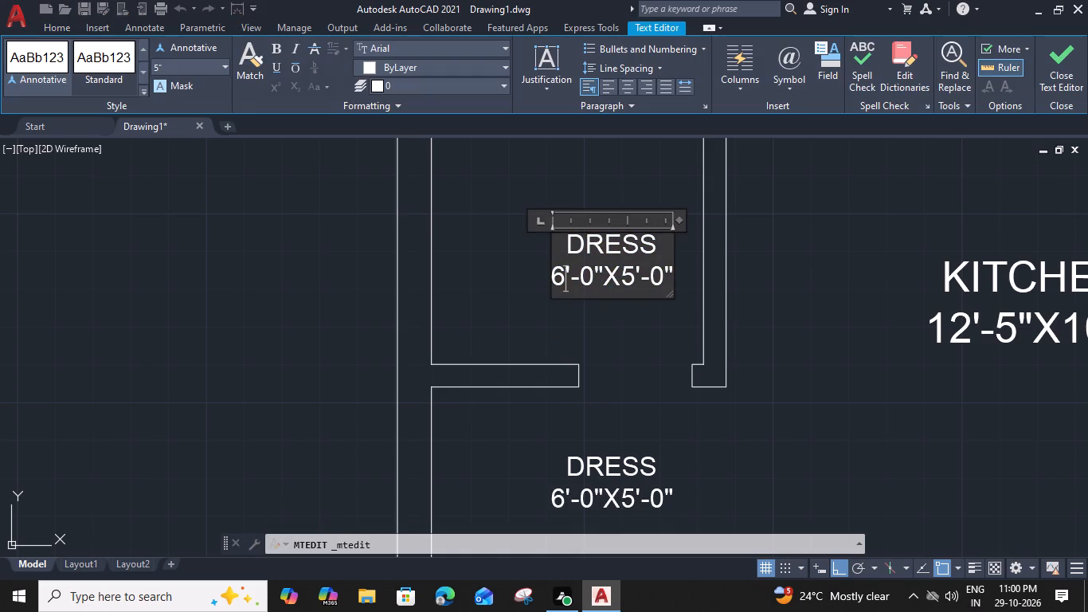
{"action": "left_click_drag", "start_coordinate": [654, 242], "coordinate": [563, 244]}
{"action": "type", "text": "BATH"}
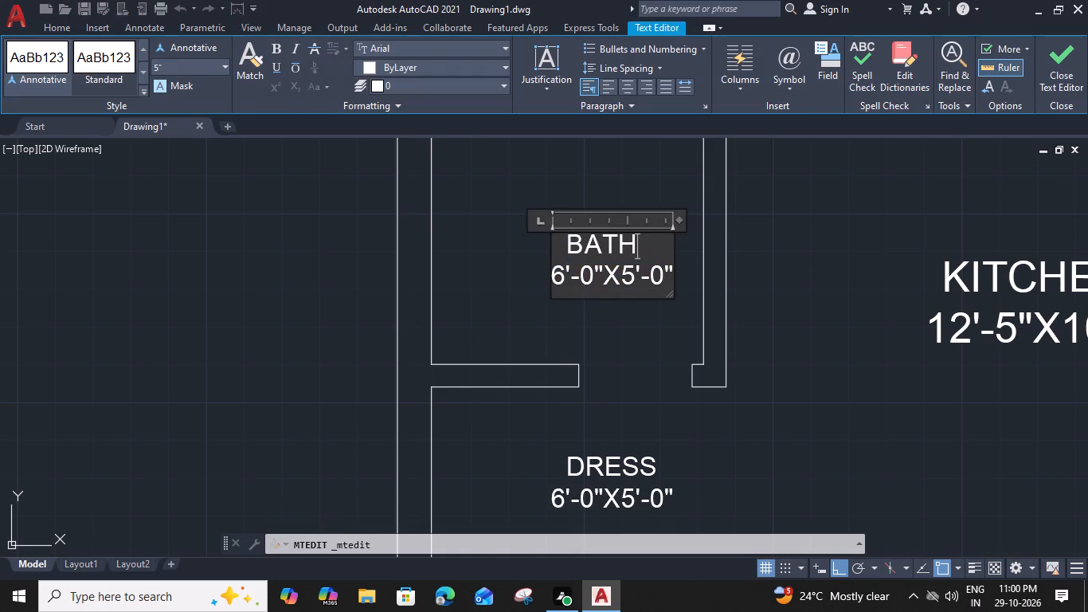
{"action": "left_click", "coordinate": [629, 280]}
{"action": "key", "text": "7"}
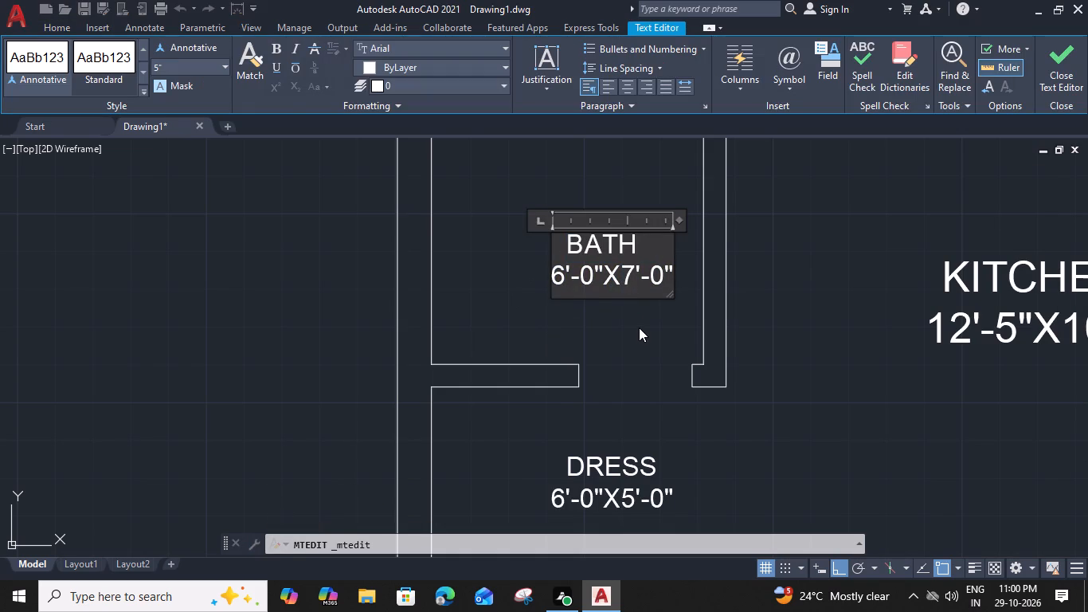
{"action": "left_click", "coordinate": [639, 328]}
Rename the KITCHEN copy in the room east of the bath and dress to BED, indenting the name five more spaces.
{"action": "scroll", "coordinate": [638, 324], "scroll_direction": "down", "scroll_amount": 2}
{"action": "middle_click_drag", "start_coordinate": [760, 328], "coordinate": [586, 328]}
{"action": "double_click", "coordinate": [627, 312]}
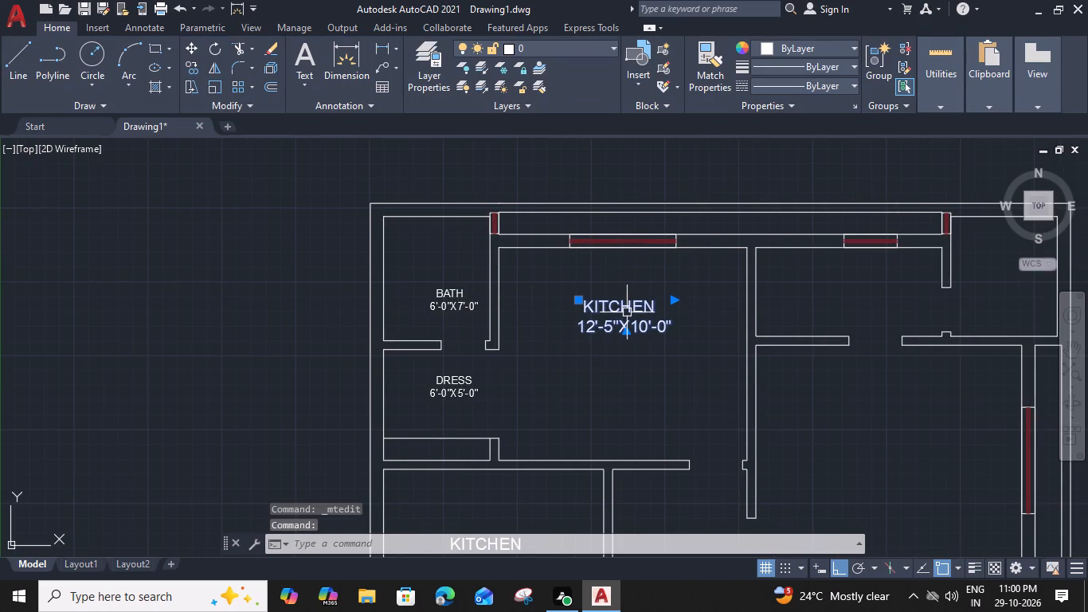
{"action": "scroll", "coordinate": [640, 327], "scroll_direction": "up", "scroll_amount": 1}
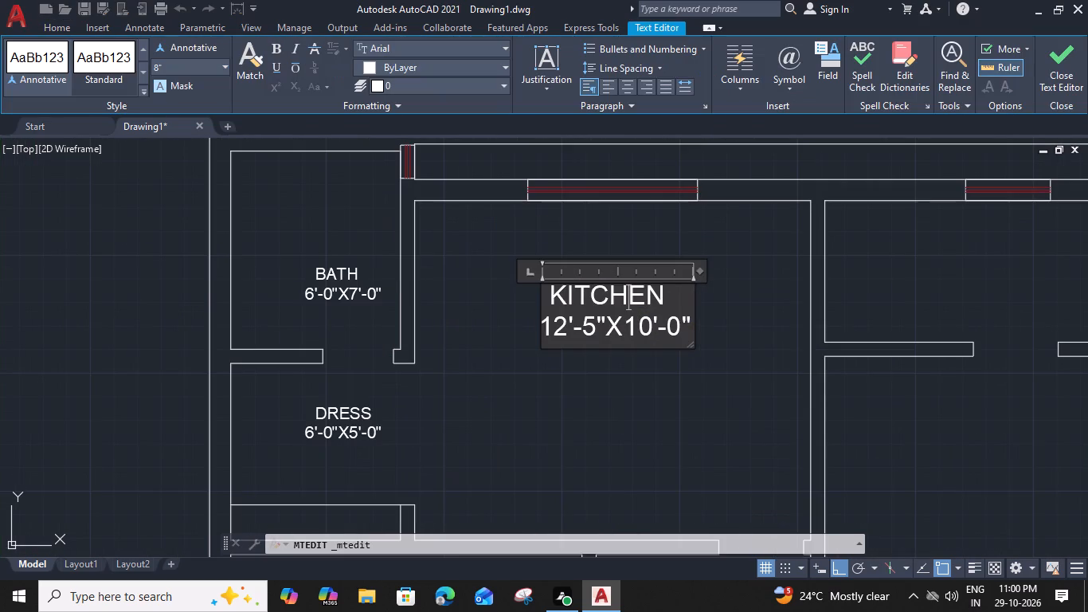
{"action": "left_click_drag", "start_coordinate": [666, 291], "coordinate": [554, 296]}
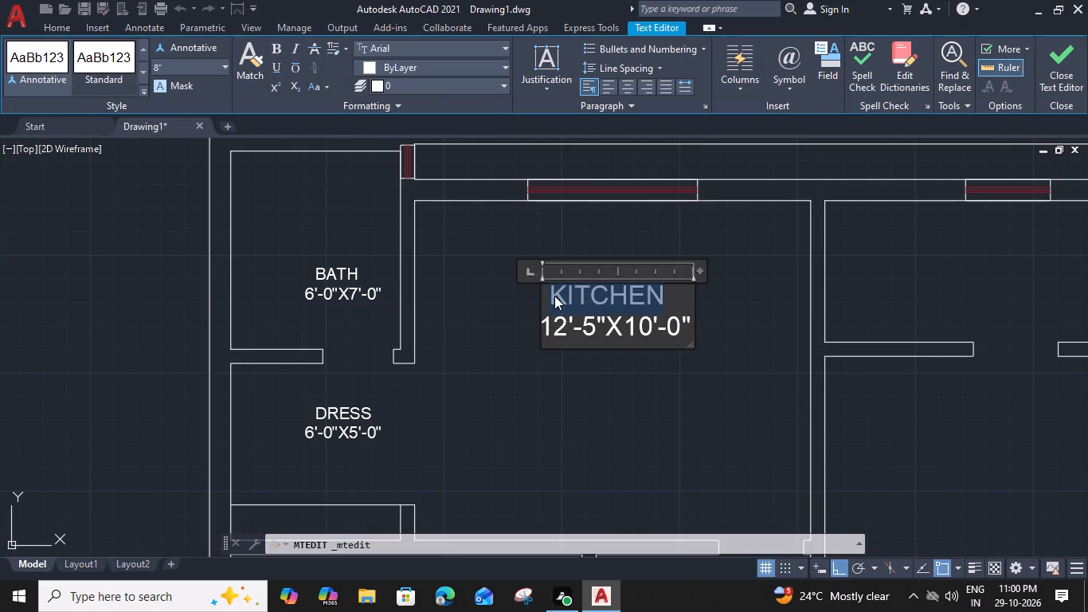
{"action": "type", "text": "BED"}
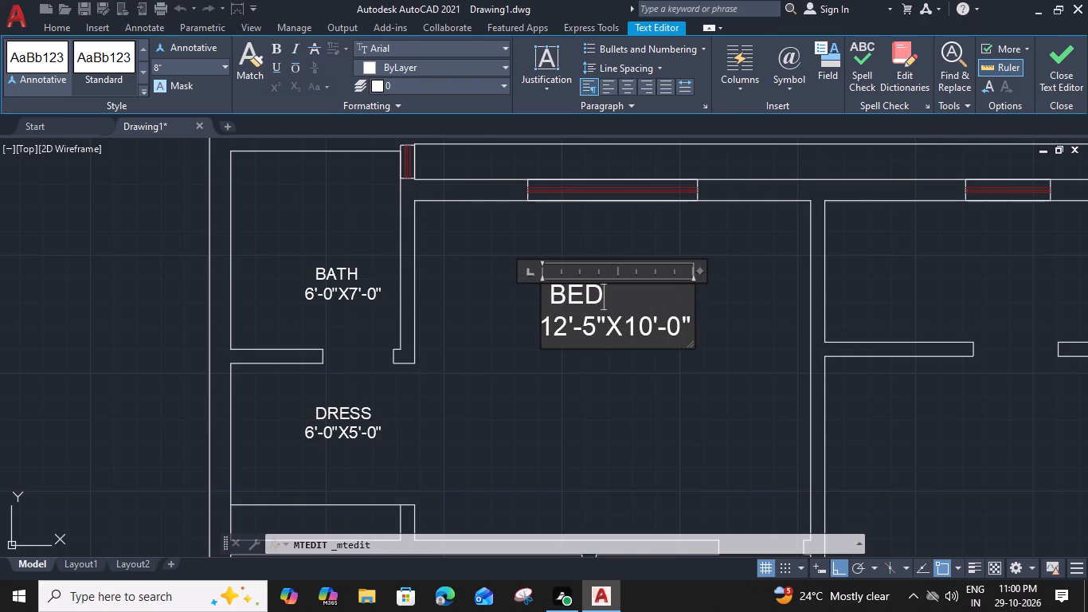
{"action": "left_click", "coordinate": [548, 286]}
{"action": "key", "text": "space"}
{"action": "key", "text": "space"}
{"action": "key", "text": "space"}
{"action": "key", "text": "space"}
{"action": "key", "text": "space"}
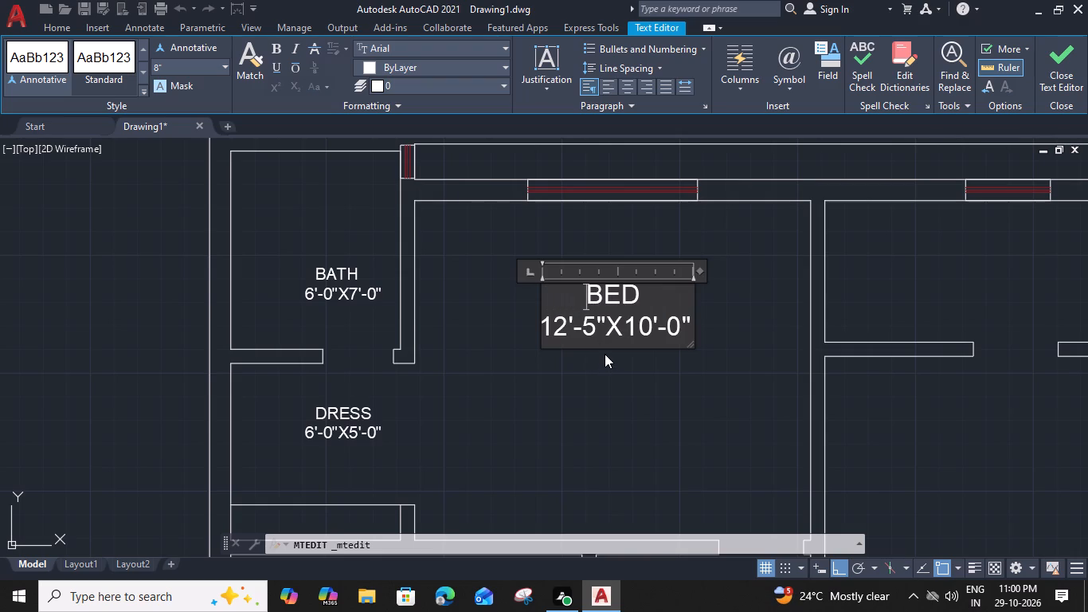
Set the size line of that BED label to 14'-0"X12'-0".
{"action": "left_click_drag", "start_coordinate": [565, 330], "coordinate": [556, 330]}
{"action": "key", "text": "4"}
{"action": "left_click", "coordinate": [627, 333]}
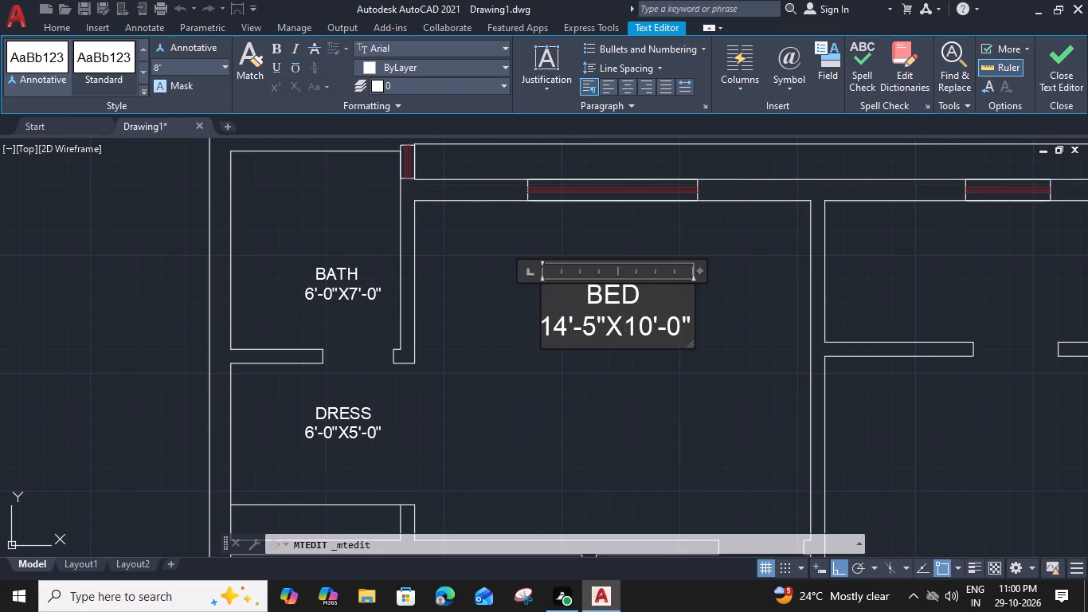
{"action": "left_click_drag", "start_coordinate": [635, 333], "coordinate": [649, 335]}
{"action": "key", "text": "2"}
{"action": "left_click", "coordinate": [588, 331]}
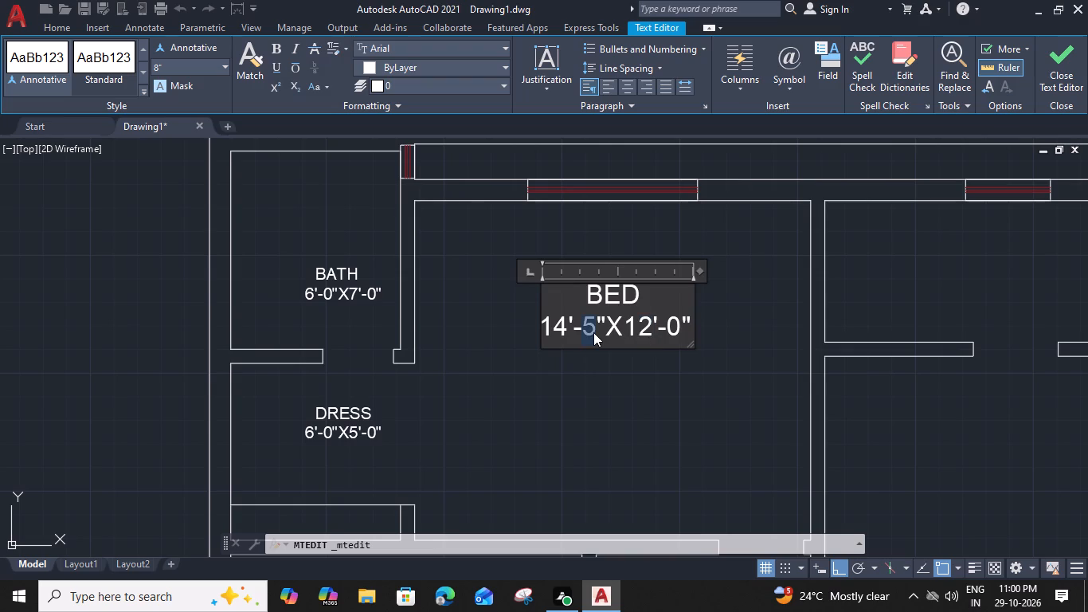
{"action": "key", "text": "0"}
{"action": "left_click", "coordinate": [667, 386]}
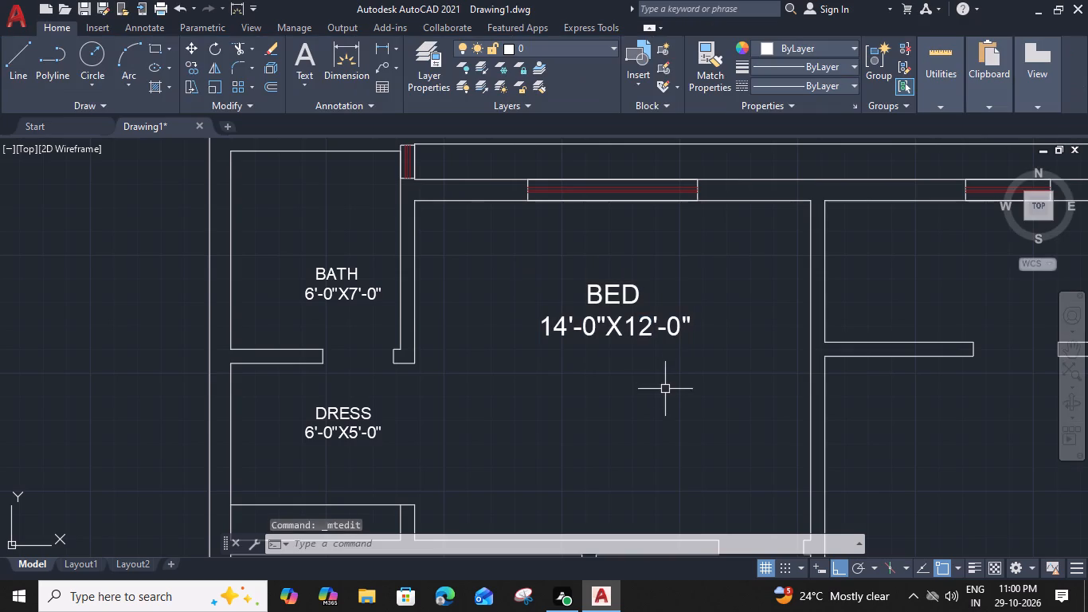
Copy the BED label into the large bedroom to the southeast, beside its west wall.
{"action": "left_click", "coordinate": [619, 316]}
{"action": "type", "text": "CO"}
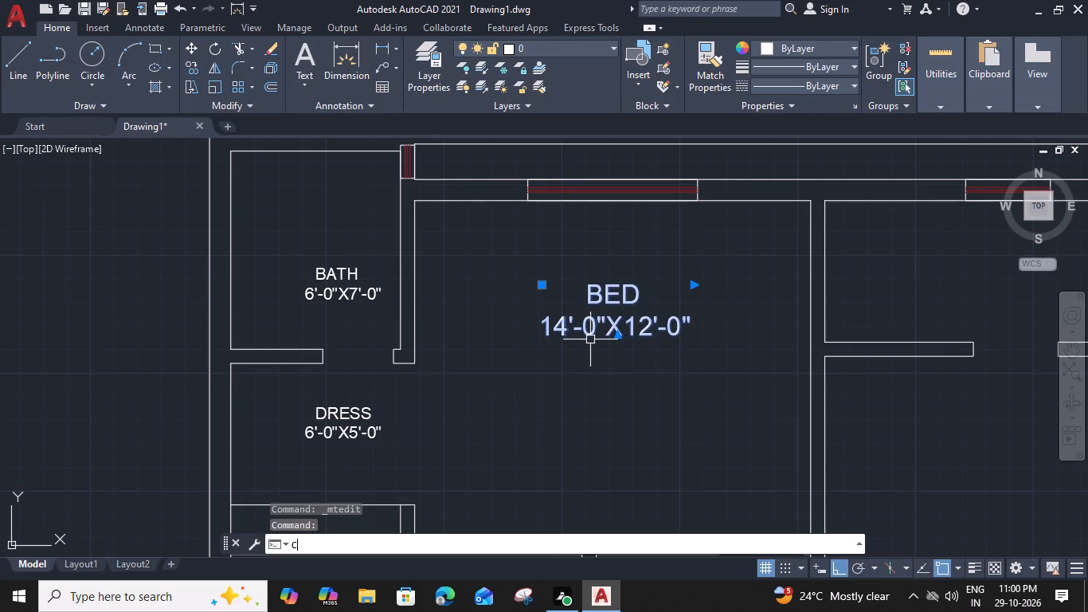
{"action": "key", "text": "space"}
{"action": "left_click", "coordinate": [536, 339]}
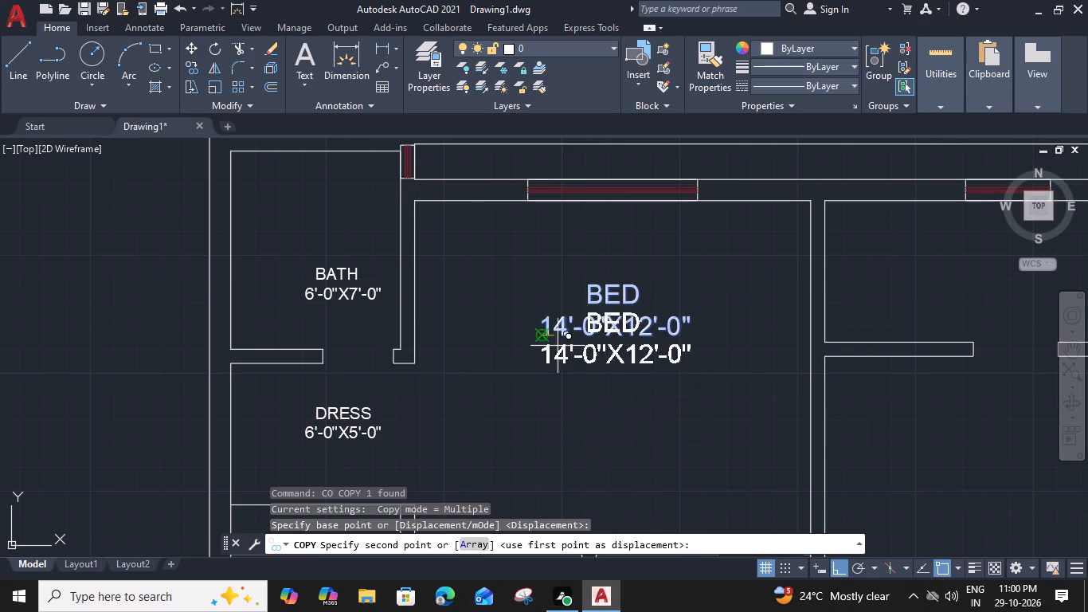
{"action": "middle_click_drag", "start_coordinate": [562, 298], "coordinate": [475, 402]}
{"action": "middle_click_drag", "start_coordinate": [583, 389], "coordinate": [488, 269]}
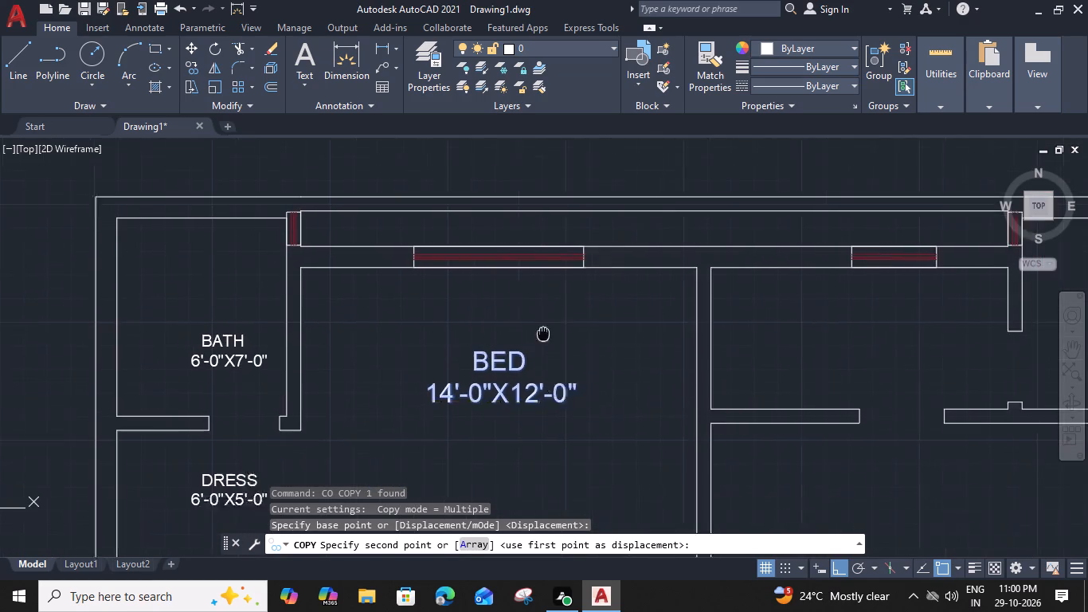
{"action": "middle_click_drag", "start_coordinate": [488, 269], "coordinate": [284, 49]}
{"action": "left_click", "coordinate": [435, 302]}
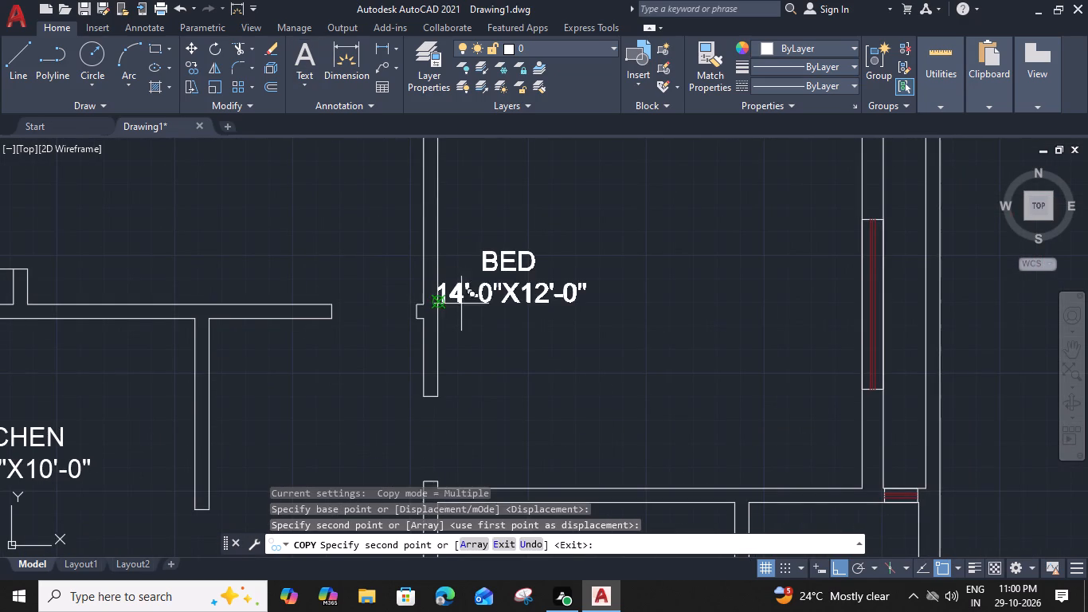
{"action": "key", "text": "Escape"}
Move the copied BED label east, away from the wall and towards the middle of the bedroom.
{"action": "left_click", "coordinate": [519, 292]}
{"action": "type", "text": "M"}
{"action": "key", "text": "space"}
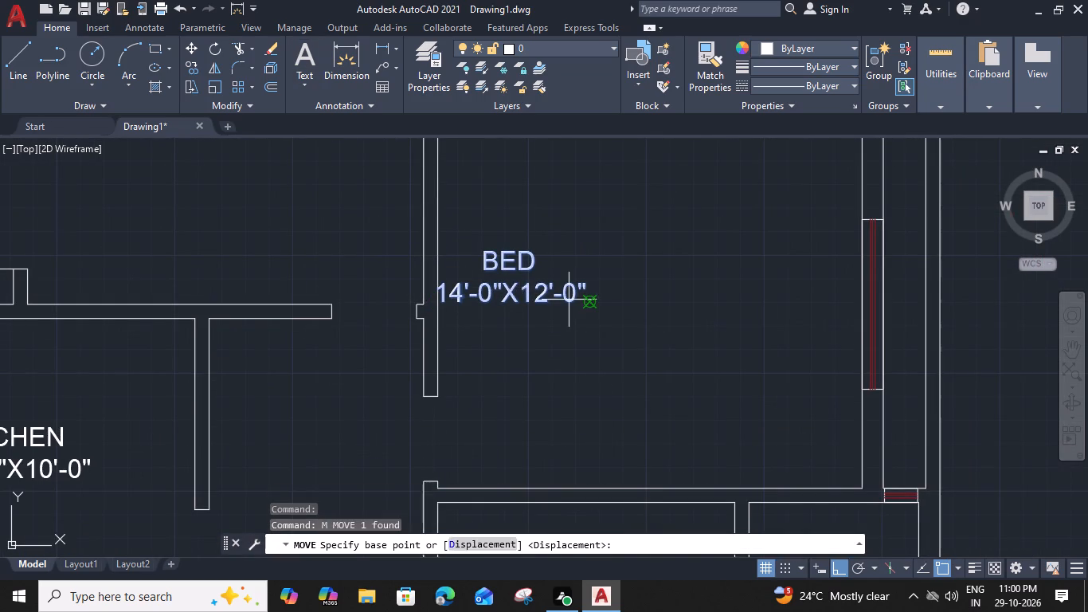
{"action": "left_click", "coordinate": [585, 301]}
{"action": "left_click", "coordinate": [694, 297]}
Set the size line of the eastern bedroom's BED label to 15'-0"X13'-0".
{"action": "double_click", "coordinate": [623, 295]}
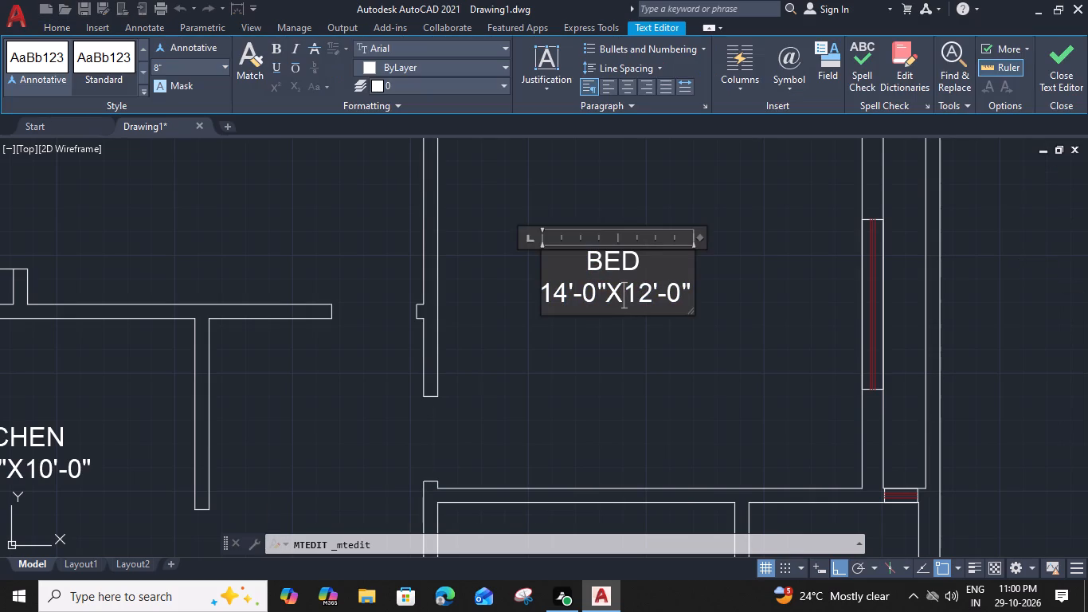
{"action": "left_click", "coordinate": [563, 303]}
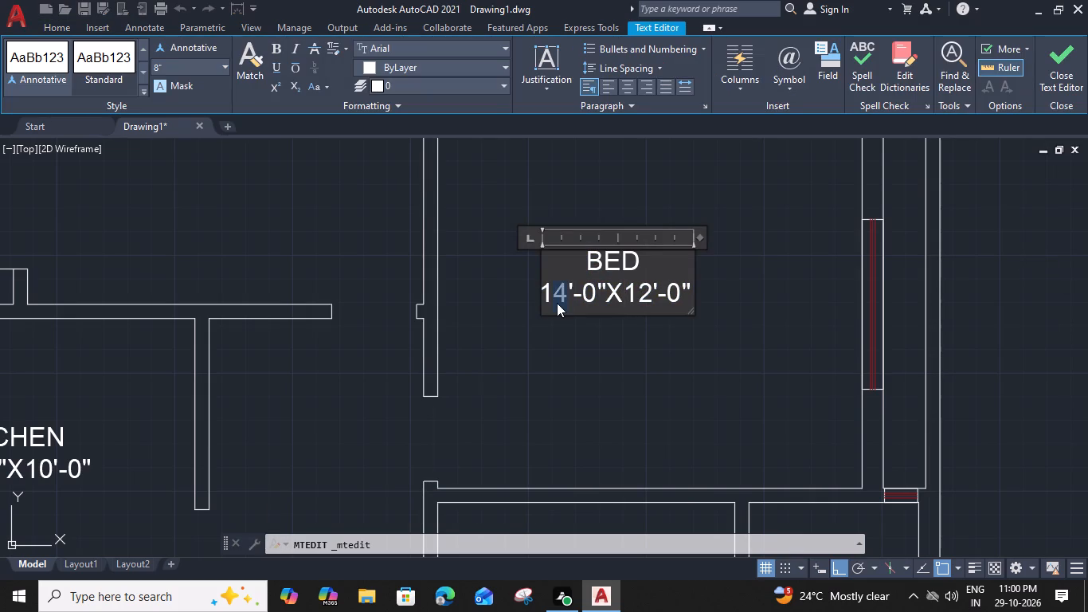
{"action": "key", "text": "5"}
{"action": "left_click", "coordinate": [648, 299]}
{"action": "key", "text": "3"}
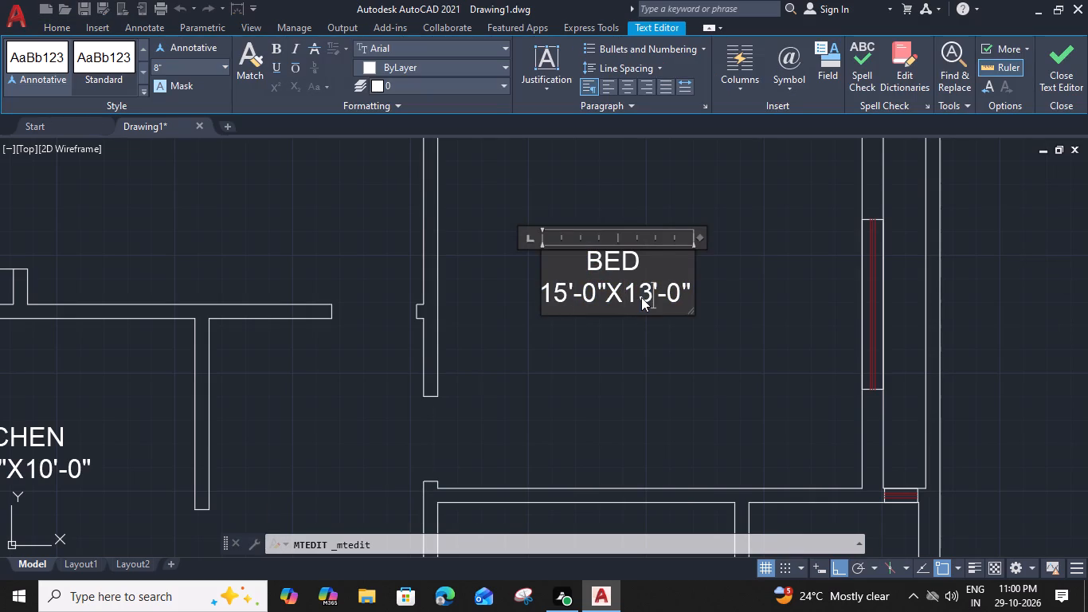
{"action": "left_click", "coordinate": [630, 335]}
Copy the BATH label from the northwest bath into the northeast corner room, using the rooms' west walls as reference.
{"action": "scroll", "coordinate": [628, 329], "scroll_direction": "down", "scroll_amount": 2}
{"action": "middle_click_drag", "start_coordinate": [490, 267], "coordinate": [475, 328]}
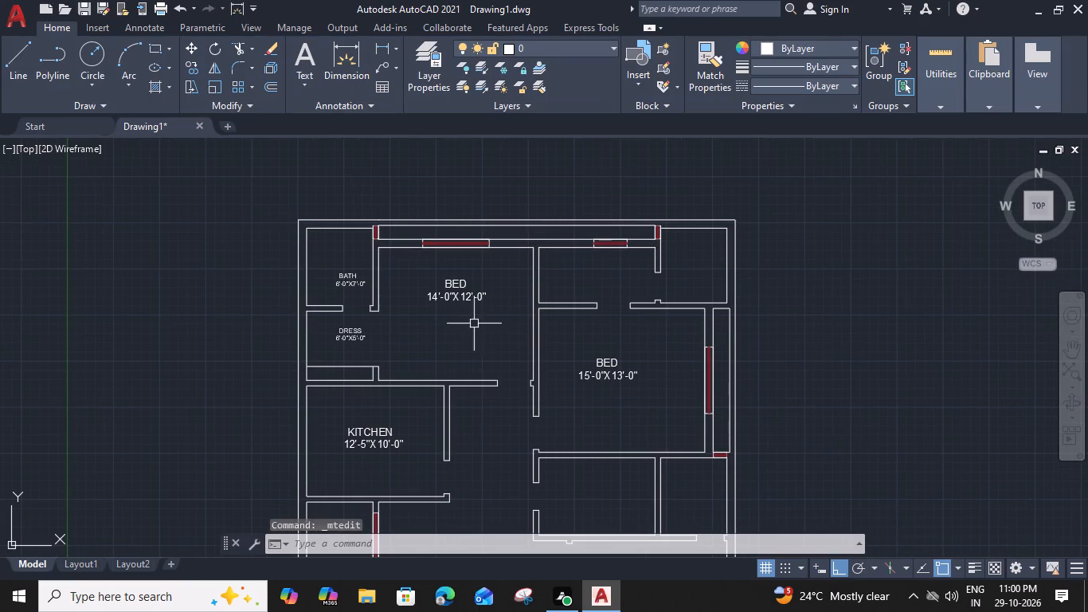
{"action": "left_click", "coordinate": [340, 279]}
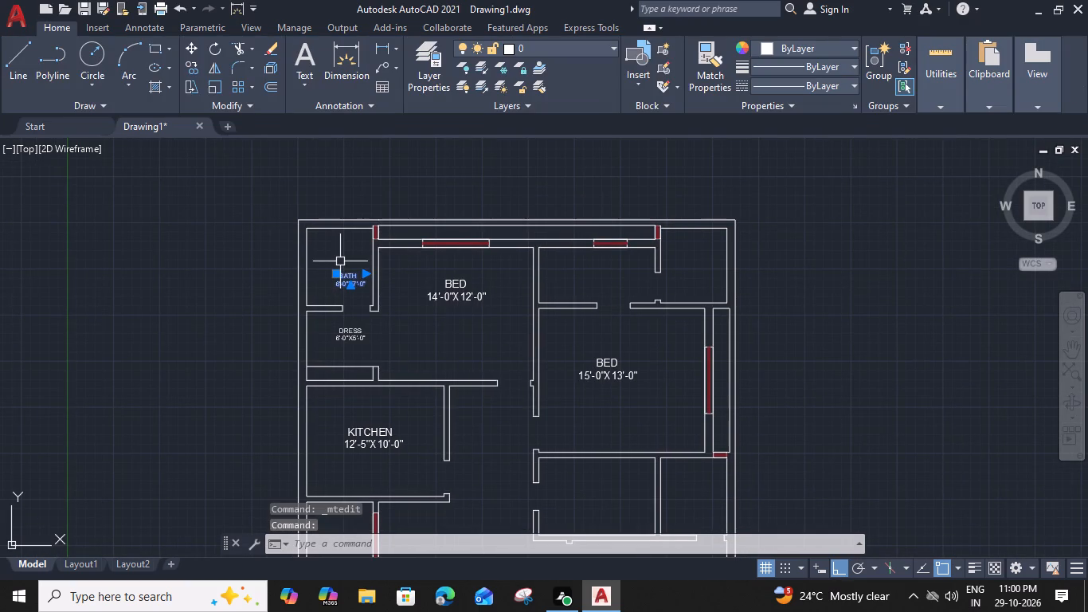
{"action": "type", "text": "CO"}
{"action": "key", "text": "space"}
{"action": "left_click", "coordinate": [308, 269]}
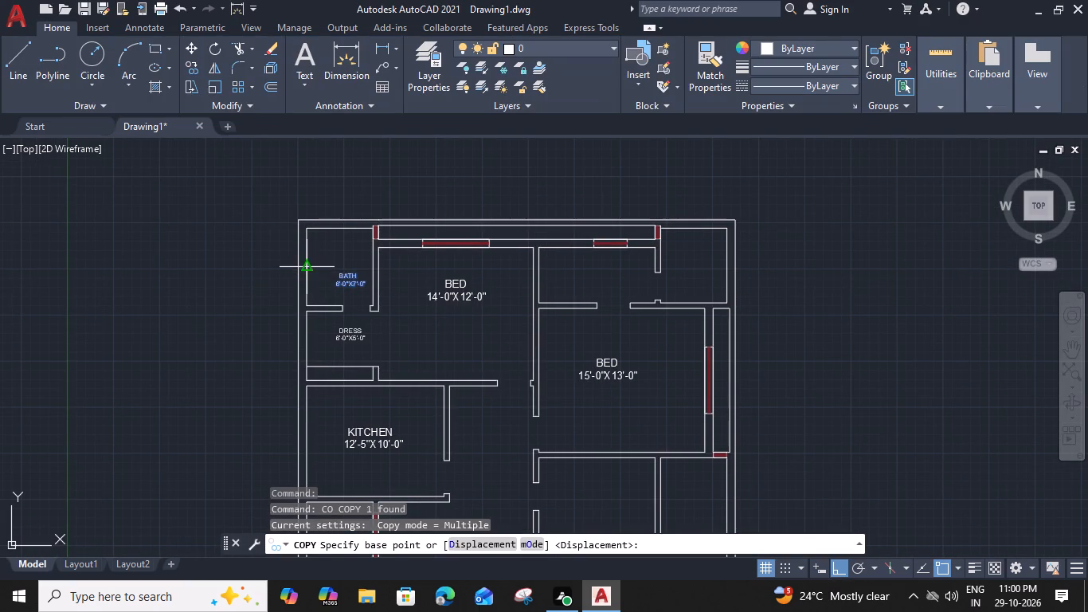
{"action": "left_click", "coordinate": [662, 255]}
{"action": "key", "text": "Escape"}
Copy the DRESS label into the small space between the northern bedroom and the northeast bath, using the west walls as reference.
{"action": "middle_click_drag", "start_coordinate": [704, 277], "coordinate": [624, 292]}
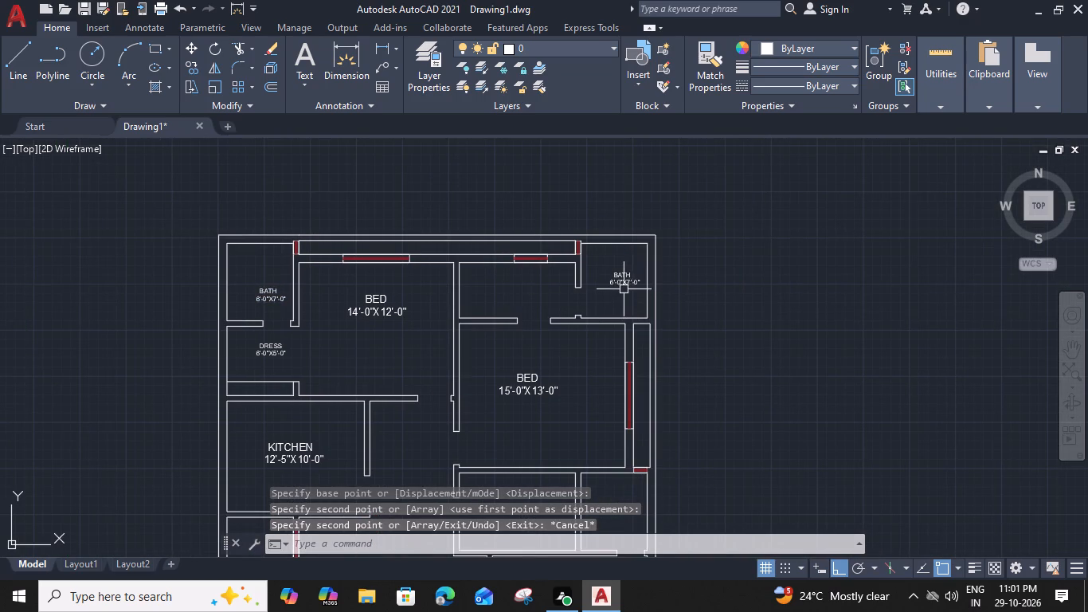
{"action": "scroll", "coordinate": [631, 288], "scroll_direction": "up", "scroll_amount": 2}
{"action": "scroll", "coordinate": [616, 296], "scroll_direction": "down", "scroll_amount": 2}
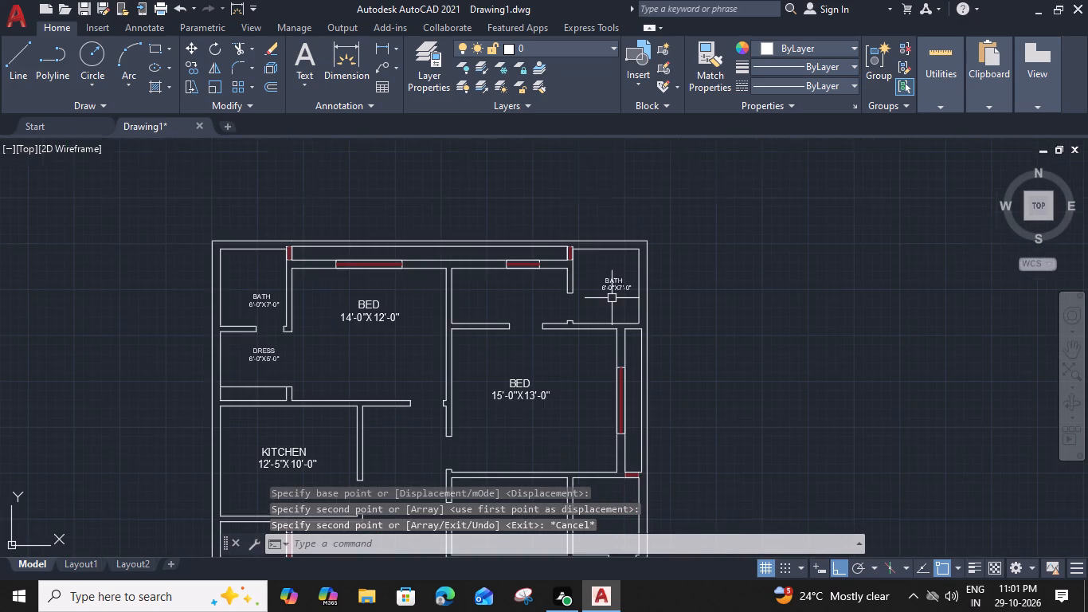
{"action": "middle_click_drag", "start_coordinate": [454, 330], "coordinate": [499, 316]}
{"action": "left_click", "coordinate": [290, 346]}
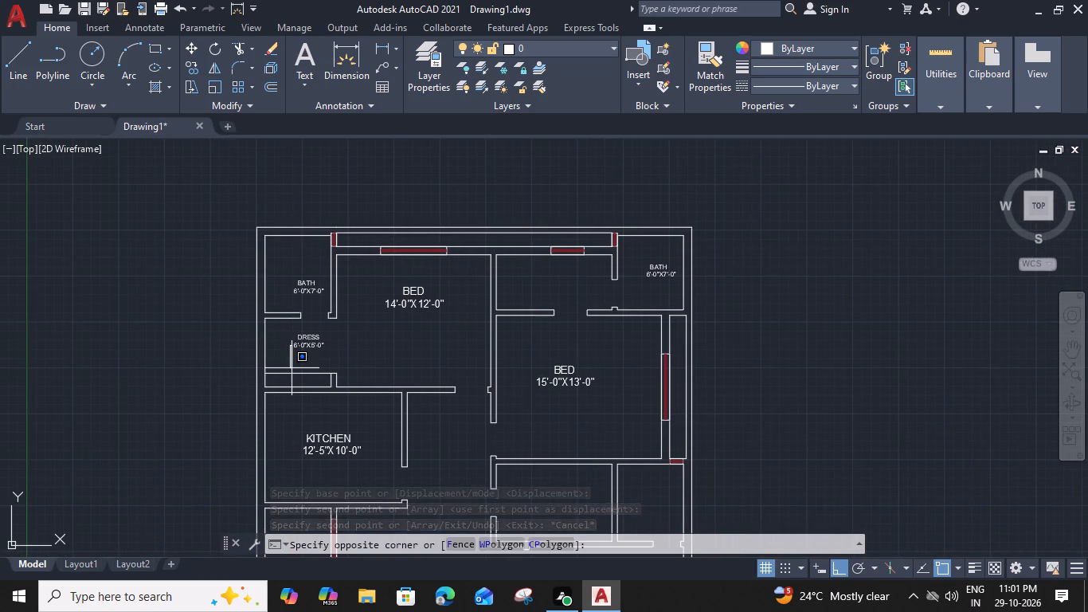
{"action": "double_click", "coordinate": [311, 336]}
{"action": "left_click", "coordinate": [302, 343]}
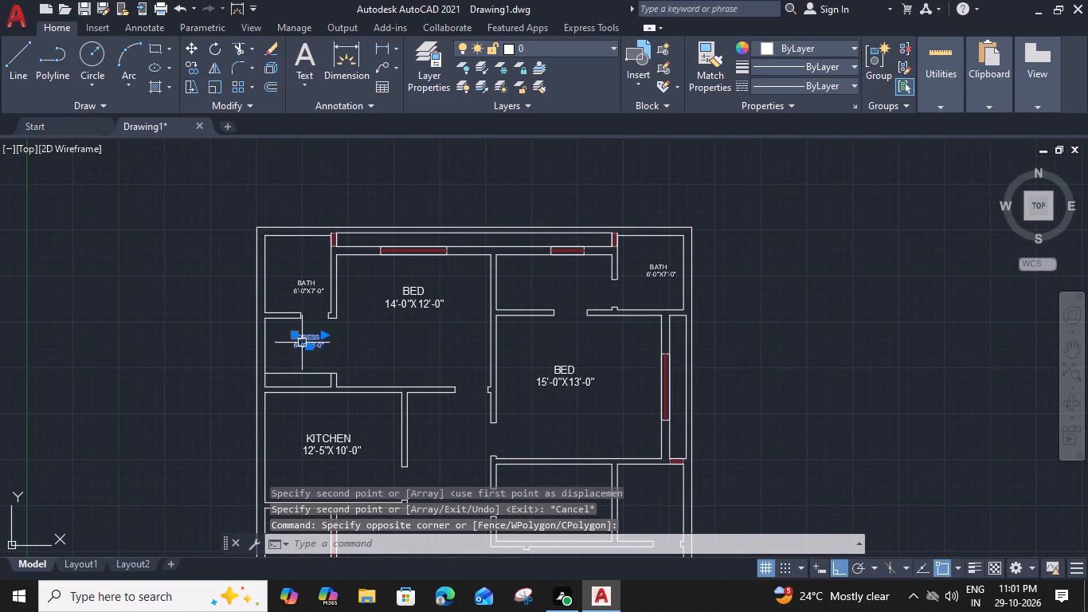
{"action": "type", "text": "CO"}
{"action": "key", "text": "space"}
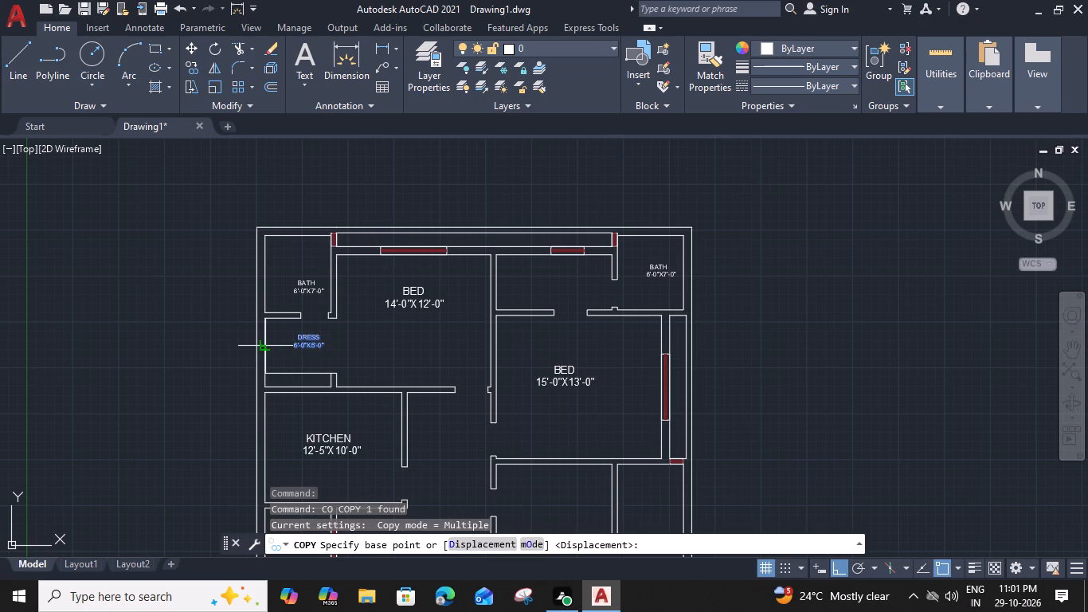
{"action": "left_click", "coordinate": [267, 346]}
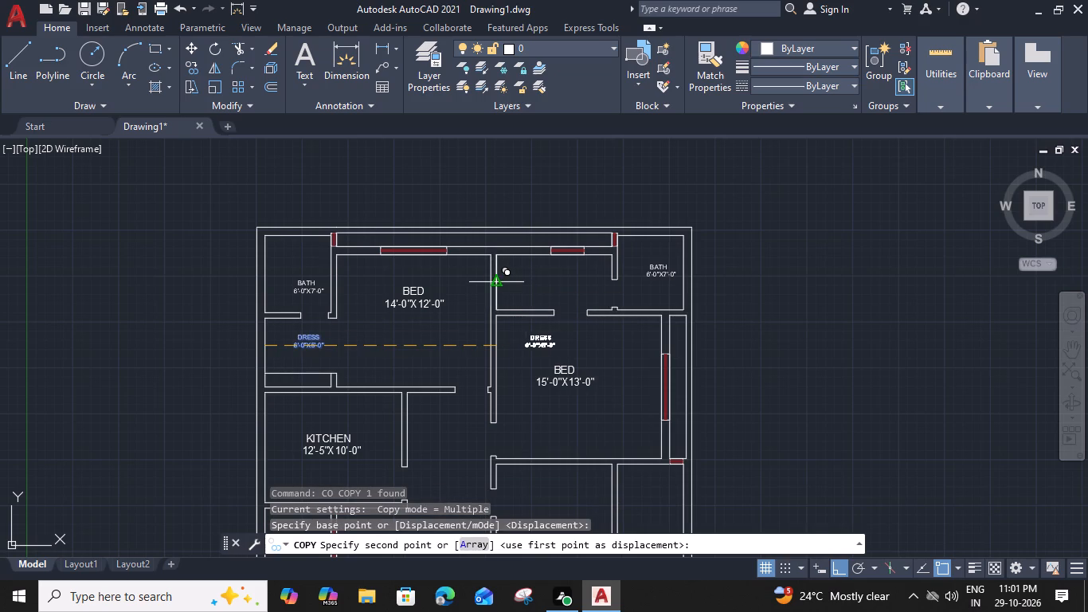
{"action": "left_click", "coordinate": [499, 283]}
{"action": "key", "text": "Escape"}
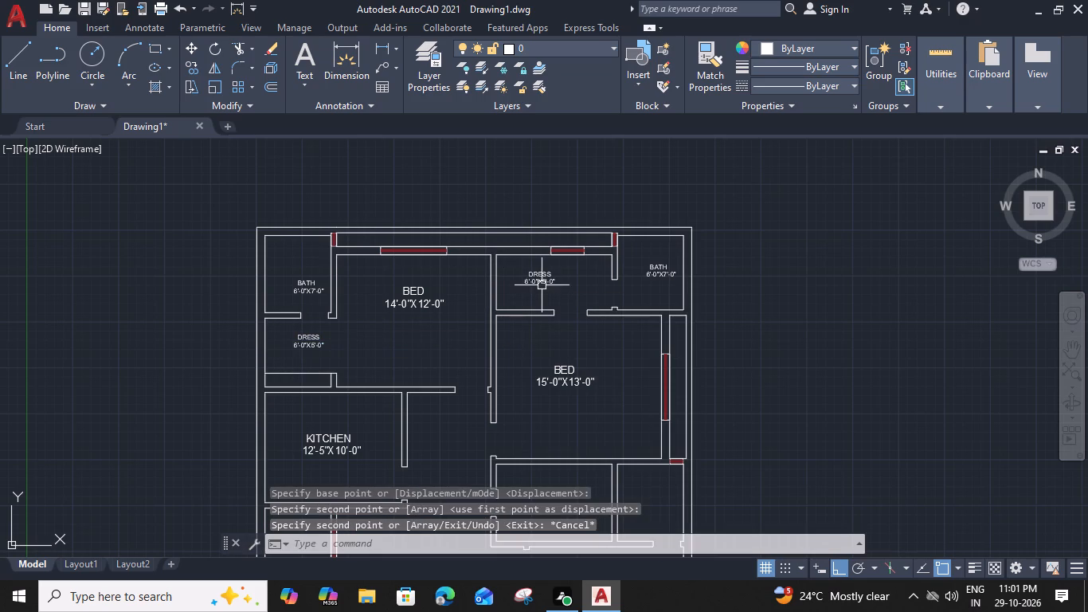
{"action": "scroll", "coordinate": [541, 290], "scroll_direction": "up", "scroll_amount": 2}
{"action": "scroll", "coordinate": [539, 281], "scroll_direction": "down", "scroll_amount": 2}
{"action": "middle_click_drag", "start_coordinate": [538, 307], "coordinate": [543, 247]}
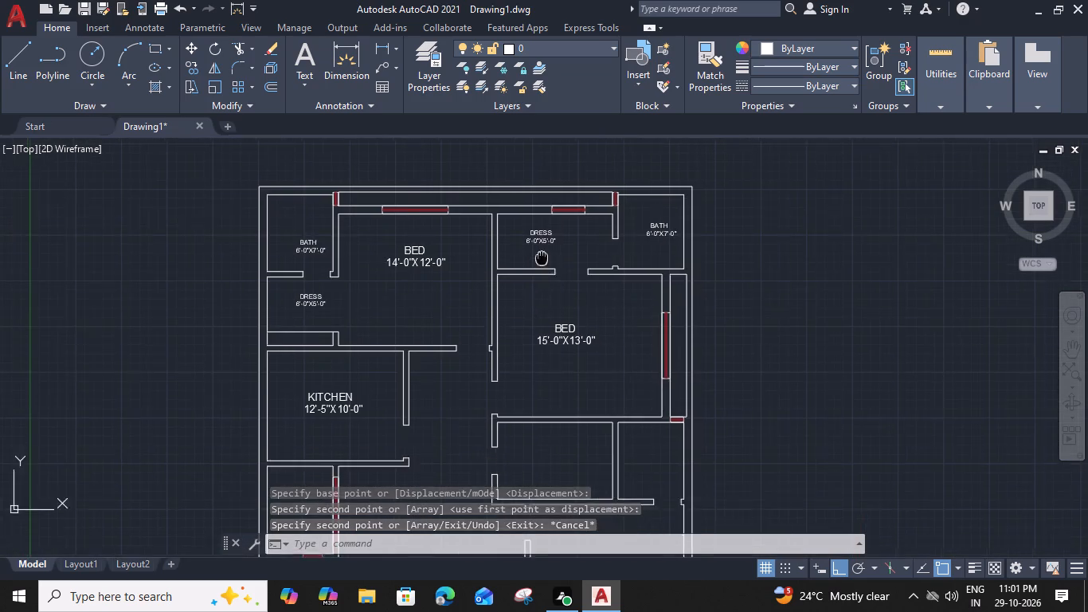
Measure the width and depth of the DRESS room beside the northeast bath.
{"action": "middle_click_drag", "start_coordinate": [543, 247], "coordinate": [548, 243]}
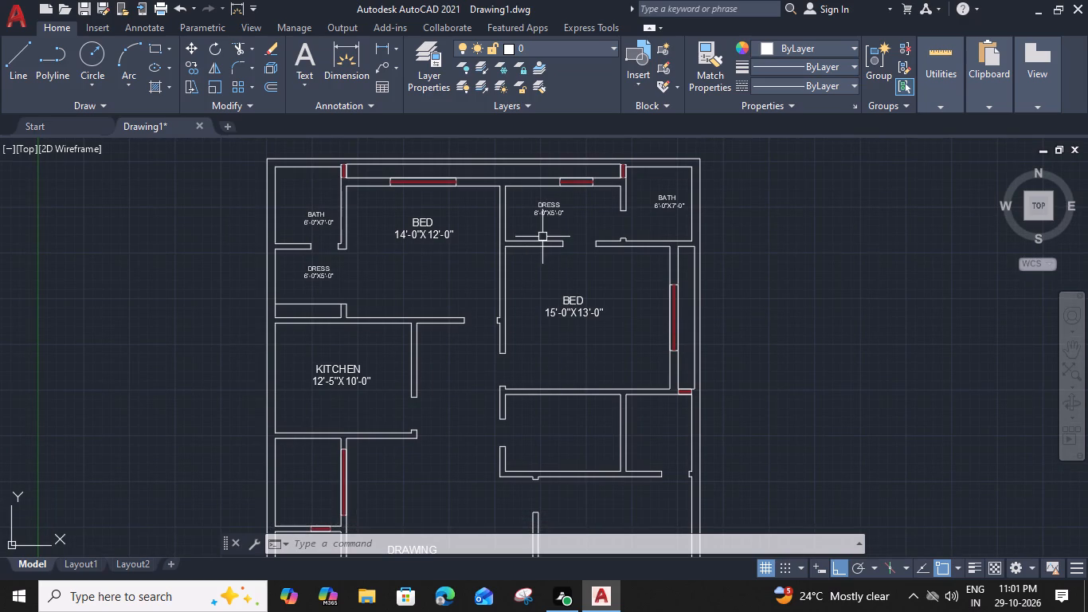
{"action": "key", "text": "m"}
{"action": "key", "text": "e"}
{"action": "type", "text": "A"}
{"action": "key", "text": "space"}
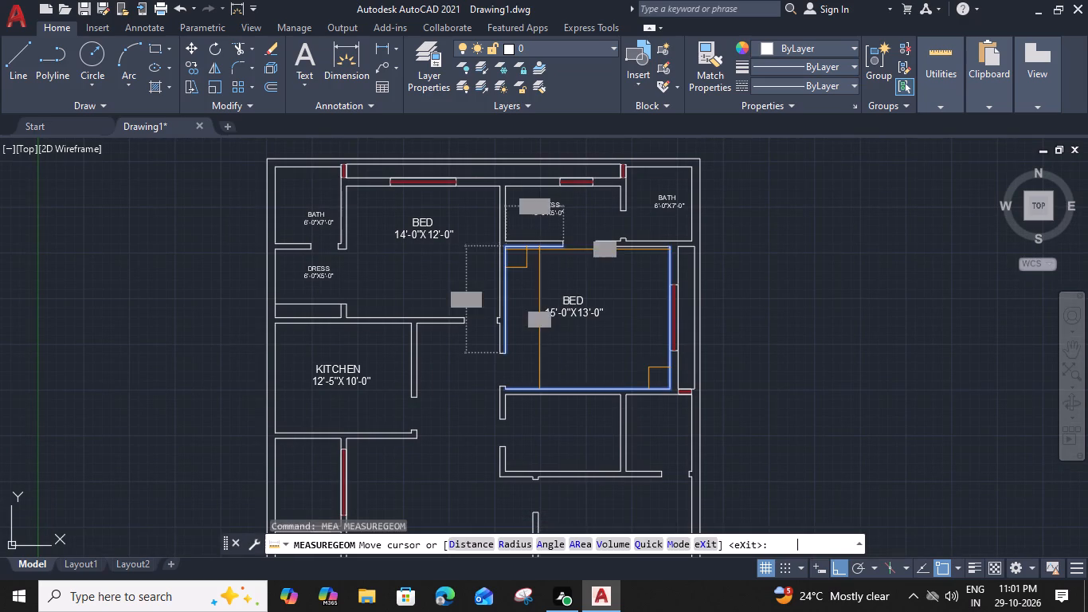
{"action": "scroll", "coordinate": [541, 222], "scroll_direction": "up", "scroll_amount": 1}
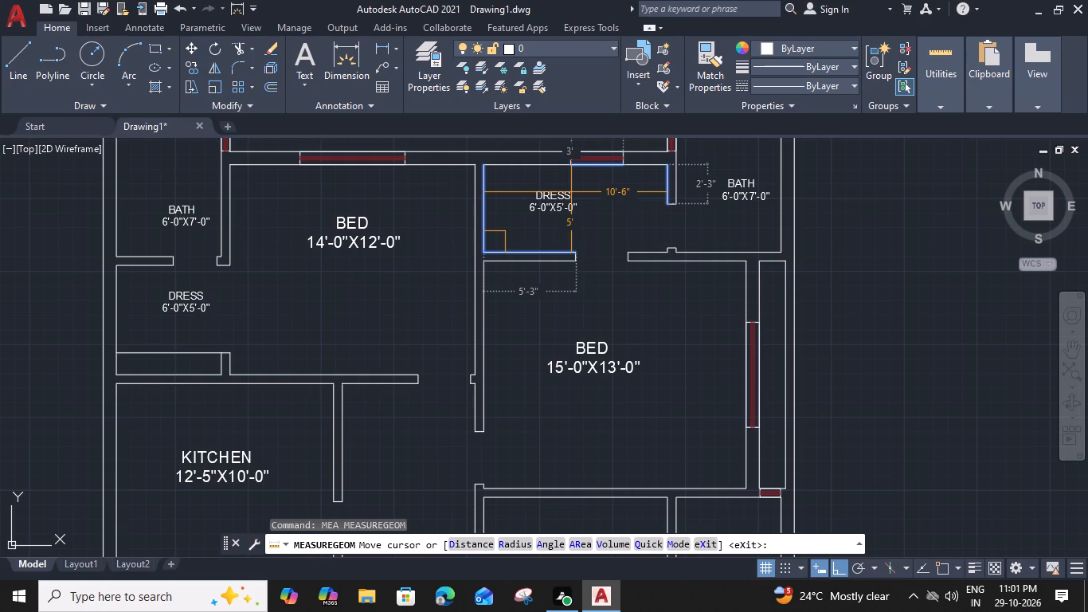
{"action": "key", "text": "Escape"}
Set the size line of the northeastern DRESS label to 10'-6"X5'-0" and widen its text frame to fit.
{"action": "double_click", "coordinate": [568, 196]}
{"action": "scroll", "coordinate": [548, 198], "scroll_direction": "up", "scroll_amount": 2}
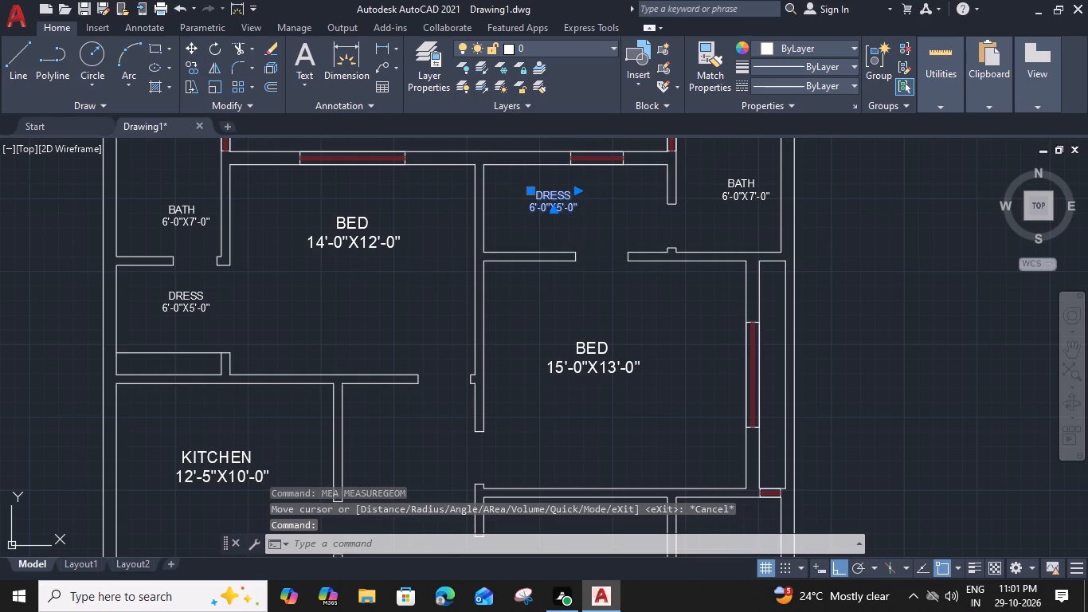
{"action": "scroll", "coordinate": [546, 198], "scroll_direction": "up", "scroll_amount": 1}
{"action": "left_click_drag", "start_coordinate": [607, 229], "coordinate": [595, 229]}
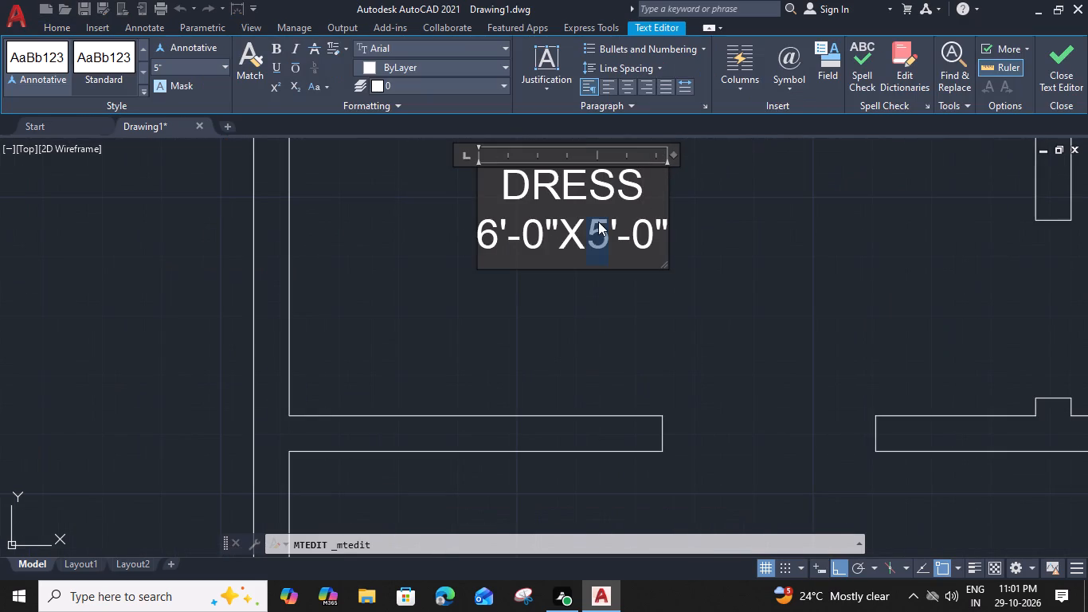
{"action": "key", "text": "1"}
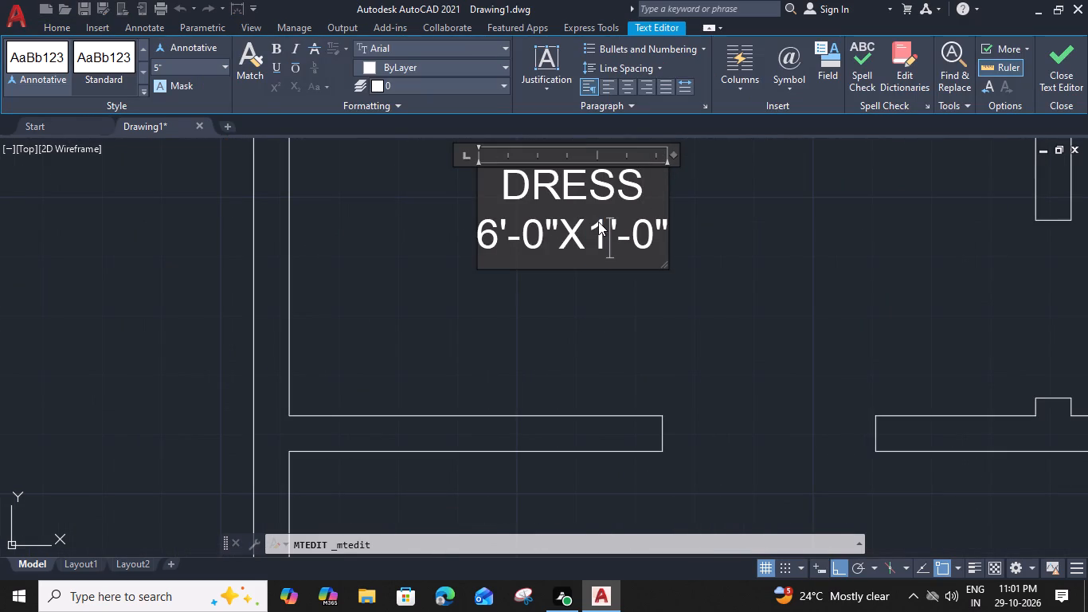
{"action": "key", "text": "BackSpace"}
{"action": "key", "text": "5"}
{"action": "left_click_drag", "start_coordinate": [496, 237], "coordinate": [468, 233]}
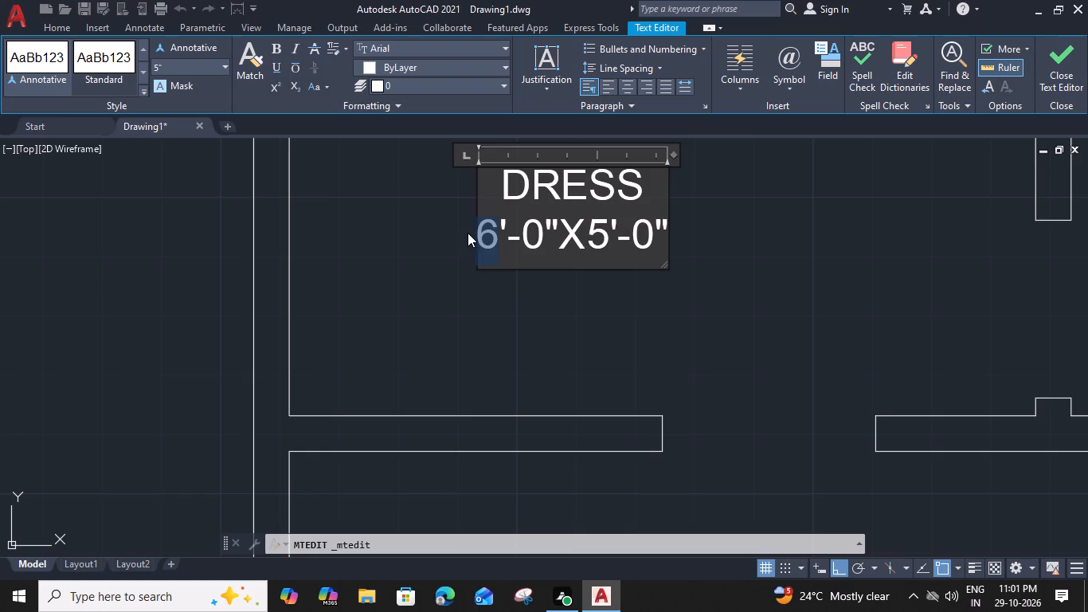
{"action": "key", "text": "1"}
{"action": "key", "text": "0"}
{"action": "left_click_drag", "start_coordinate": [558, 237], "coordinate": [548, 233]}
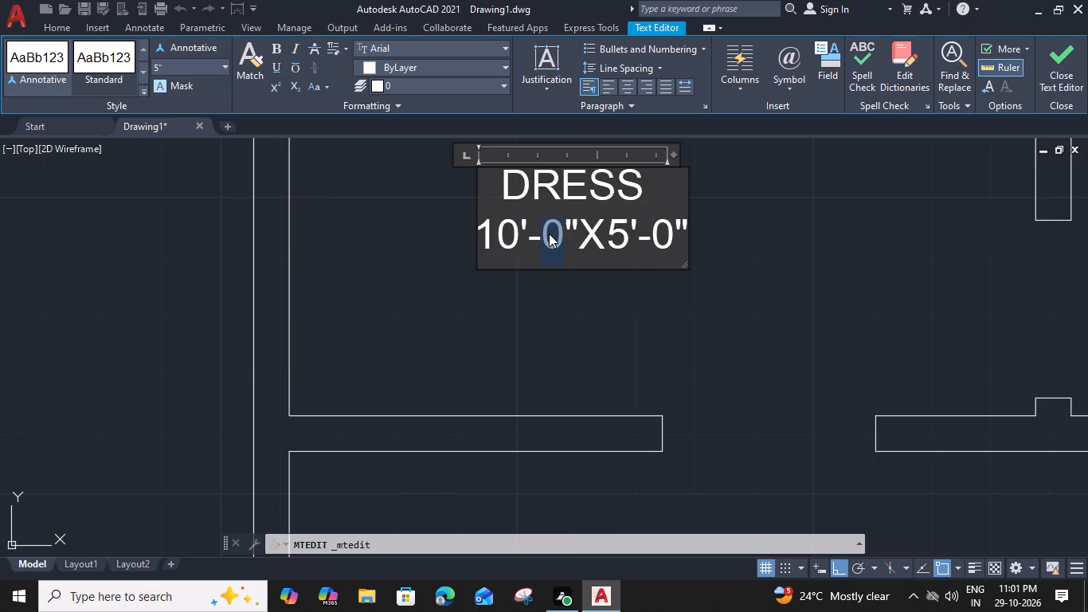
{"action": "key", "text": "6"}
{"action": "left_click_drag", "start_coordinate": [675, 151], "coordinate": [693, 153]}
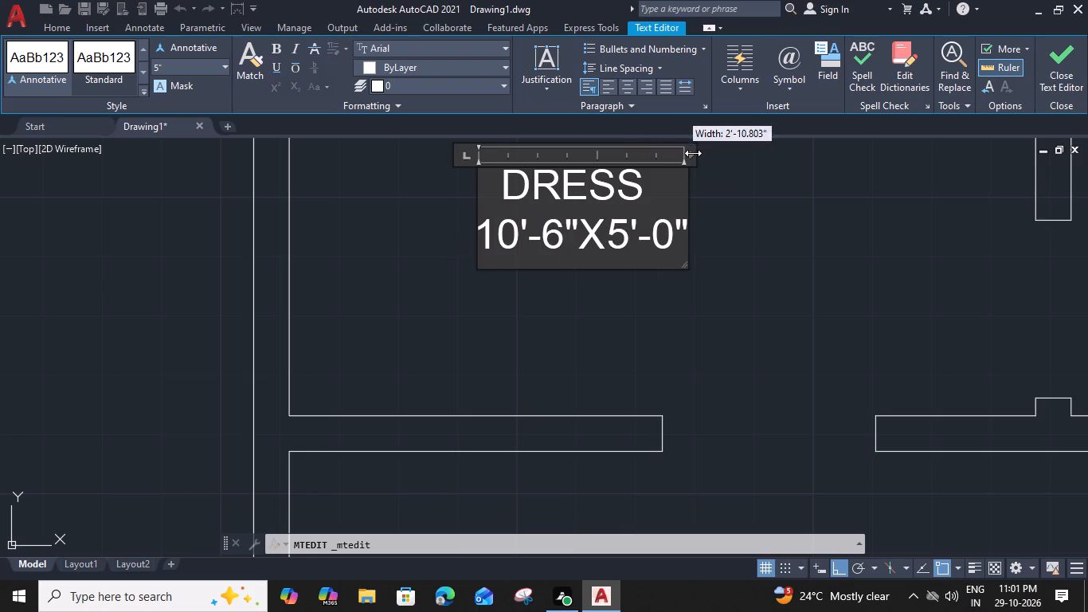
{"action": "left_click_drag", "start_coordinate": [693, 153], "coordinate": [699, 154]}
{"action": "left_click", "coordinate": [740, 347]}
Copy the northeastern DRESS label into the room directly south of the eastern bedroom, using the rooms' west walls as reference.
{"action": "scroll", "coordinate": [740, 347], "scroll_direction": "down", "scroll_amount": 2}
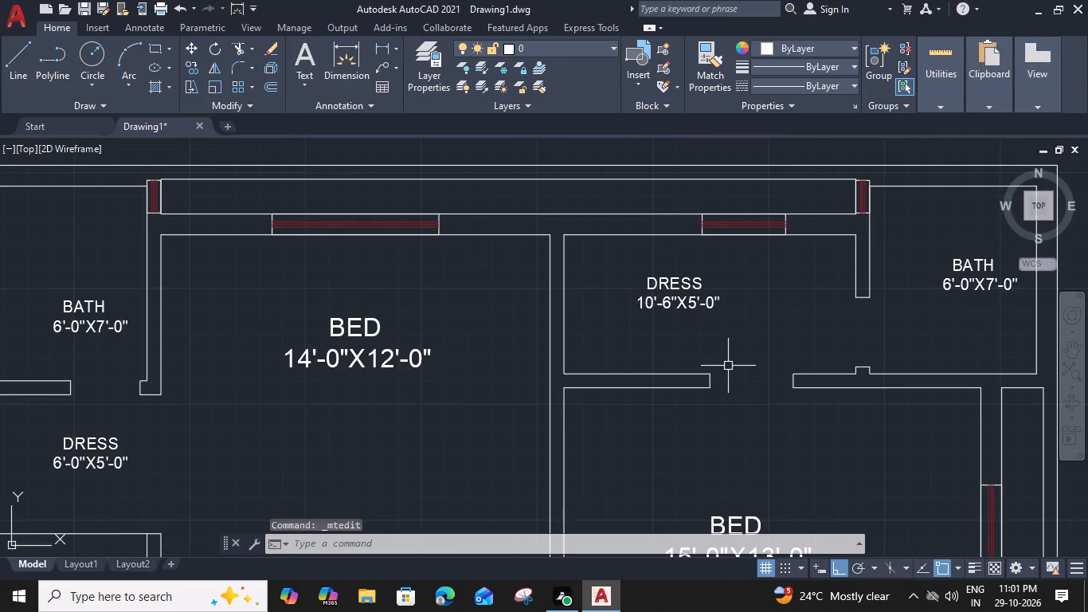
{"action": "scroll", "coordinate": [728, 362], "scroll_direction": "down", "scroll_amount": 2}
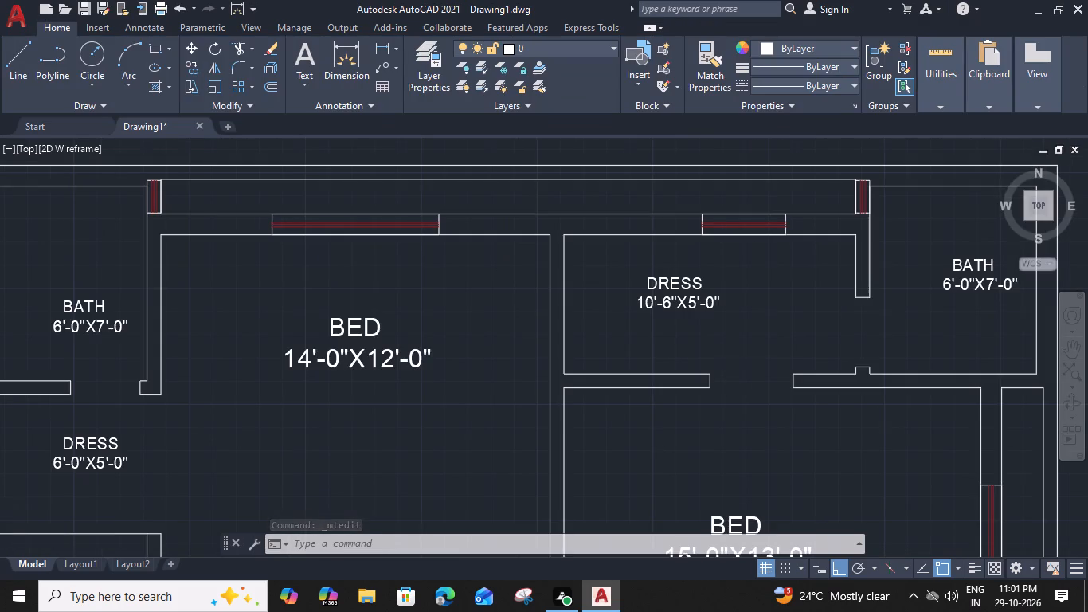
{"action": "middle_click_drag", "start_coordinate": [728, 361], "coordinate": [718, 295]}
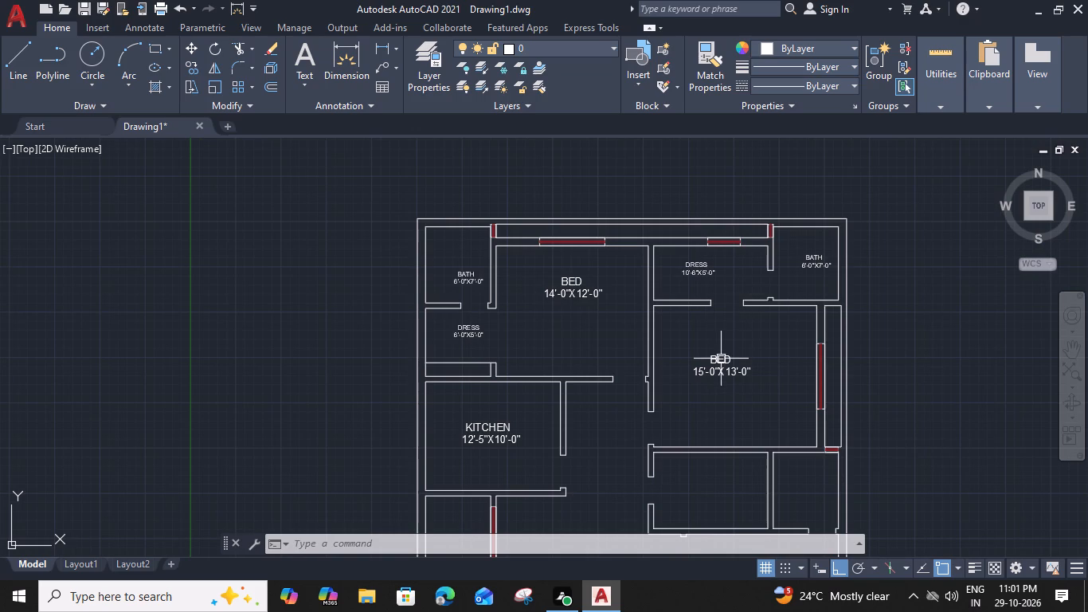
{"action": "middle_click_drag", "start_coordinate": [712, 430], "coordinate": [712, 414]}
{"action": "middle_click_drag", "start_coordinate": [712, 414], "coordinate": [712, 386]}
{"action": "left_click", "coordinate": [693, 229]}
{"action": "type", "text": "CO"}
{"action": "key", "text": "space"}
{"action": "left_click", "coordinate": [657, 230]}
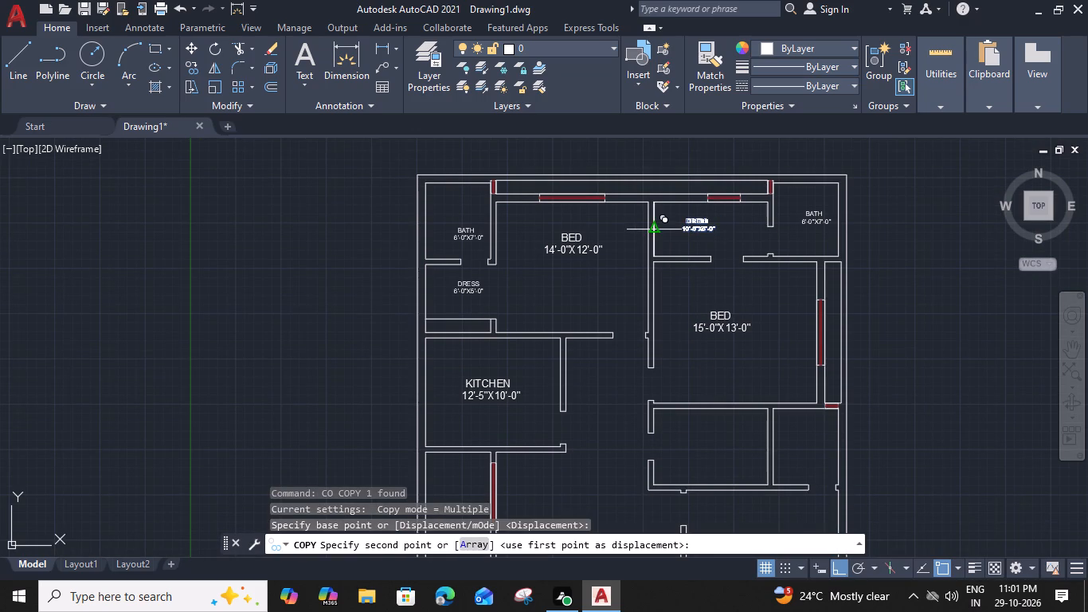
{"action": "left_click", "coordinate": [653, 461]}
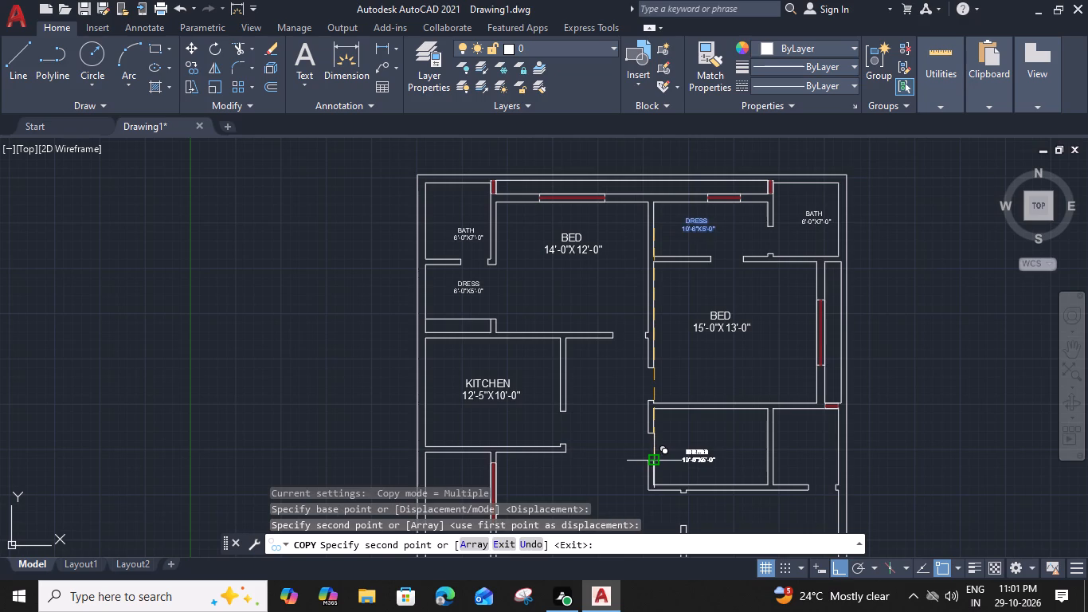
{"action": "key", "text": "Escape"}
Copy the northeast BATH label into the small room southeast of the eastern bedroom, using the rooms' west walls as reference.
{"action": "left_click", "coordinate": [824, 220]}
{"action": "type", "text": "CO"}
{"action": "key", "text": "space"}
{"action": "left_click", "coordinate": [776, 227]}
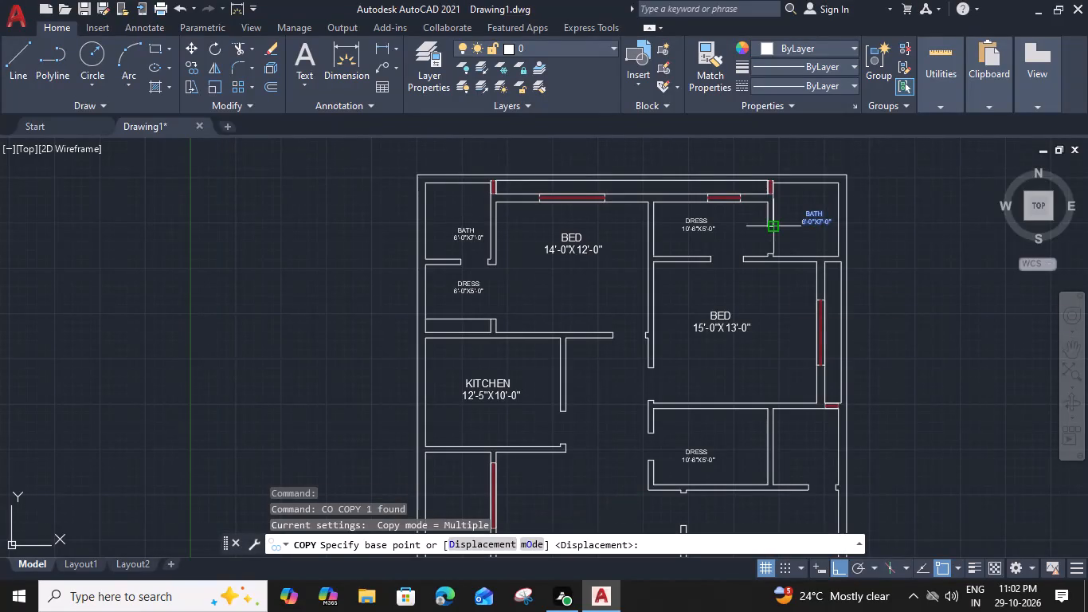
{"action": "left_click", "coordinate": [774, 457]}
{"action": "key", "text": "Escape"}
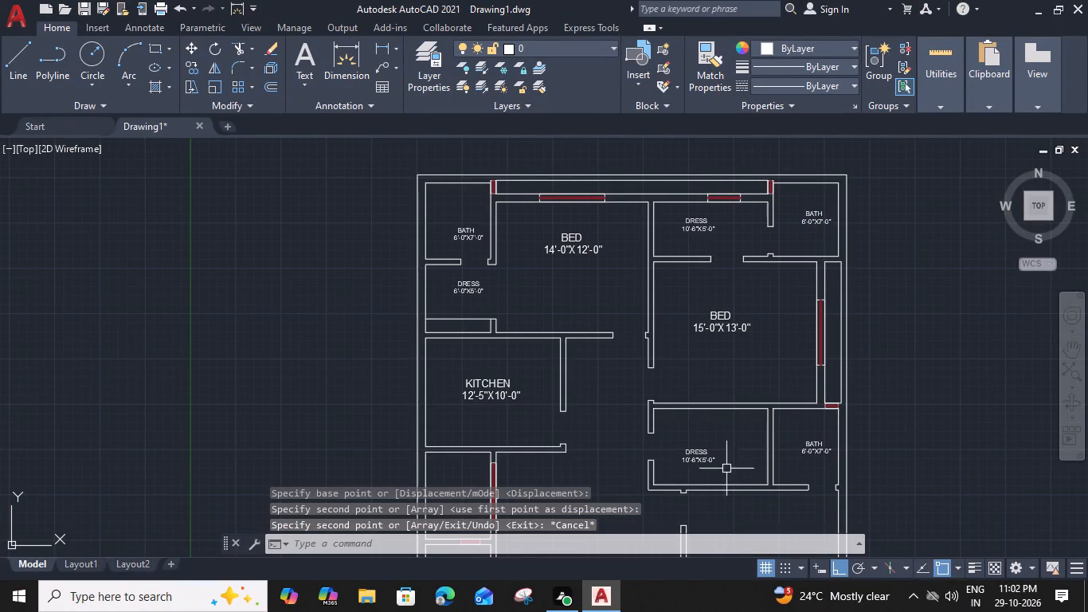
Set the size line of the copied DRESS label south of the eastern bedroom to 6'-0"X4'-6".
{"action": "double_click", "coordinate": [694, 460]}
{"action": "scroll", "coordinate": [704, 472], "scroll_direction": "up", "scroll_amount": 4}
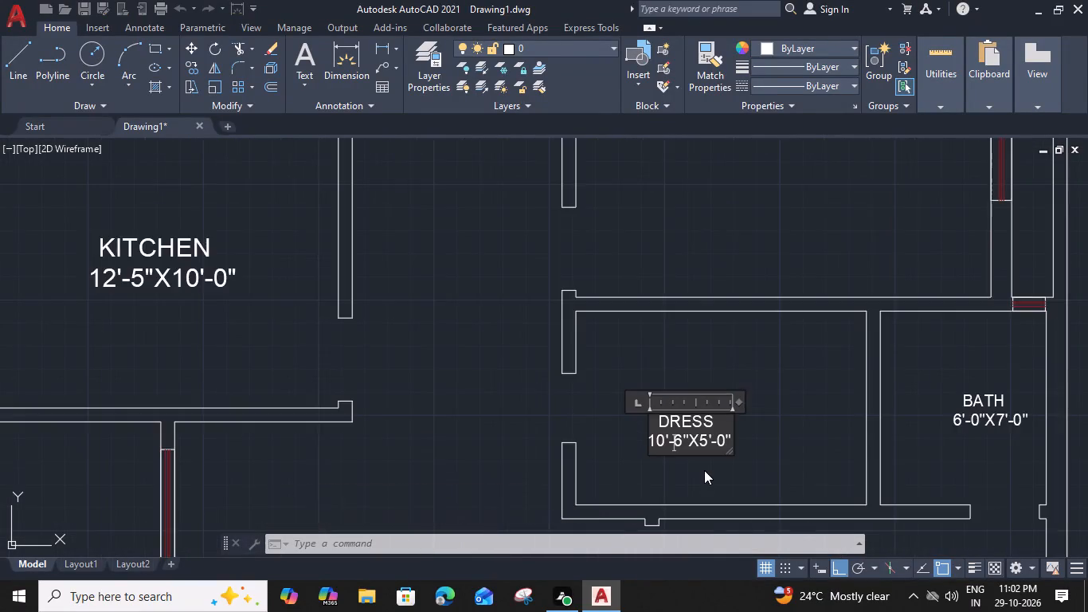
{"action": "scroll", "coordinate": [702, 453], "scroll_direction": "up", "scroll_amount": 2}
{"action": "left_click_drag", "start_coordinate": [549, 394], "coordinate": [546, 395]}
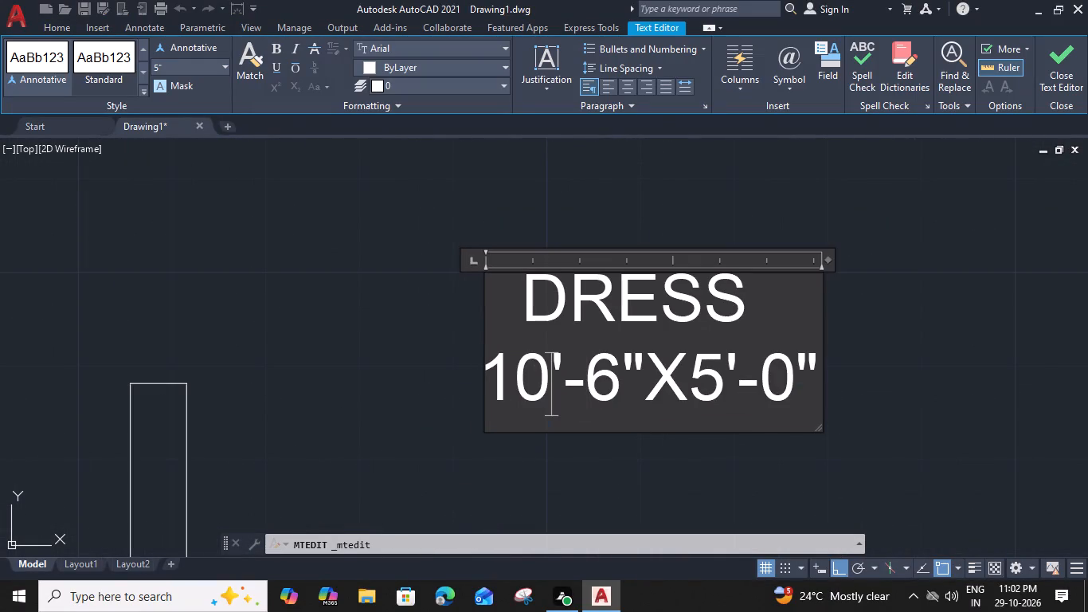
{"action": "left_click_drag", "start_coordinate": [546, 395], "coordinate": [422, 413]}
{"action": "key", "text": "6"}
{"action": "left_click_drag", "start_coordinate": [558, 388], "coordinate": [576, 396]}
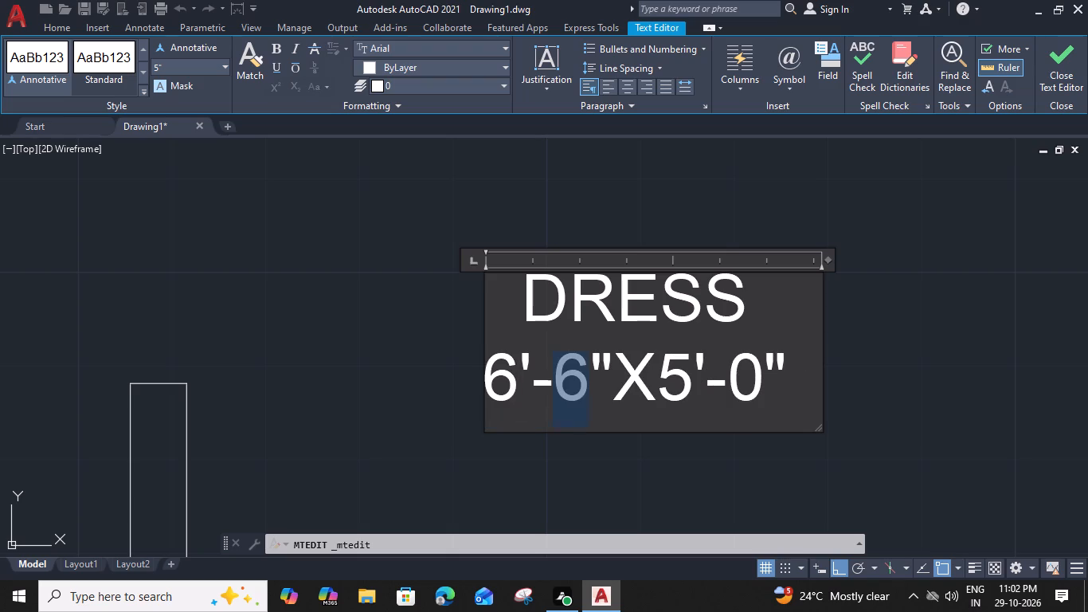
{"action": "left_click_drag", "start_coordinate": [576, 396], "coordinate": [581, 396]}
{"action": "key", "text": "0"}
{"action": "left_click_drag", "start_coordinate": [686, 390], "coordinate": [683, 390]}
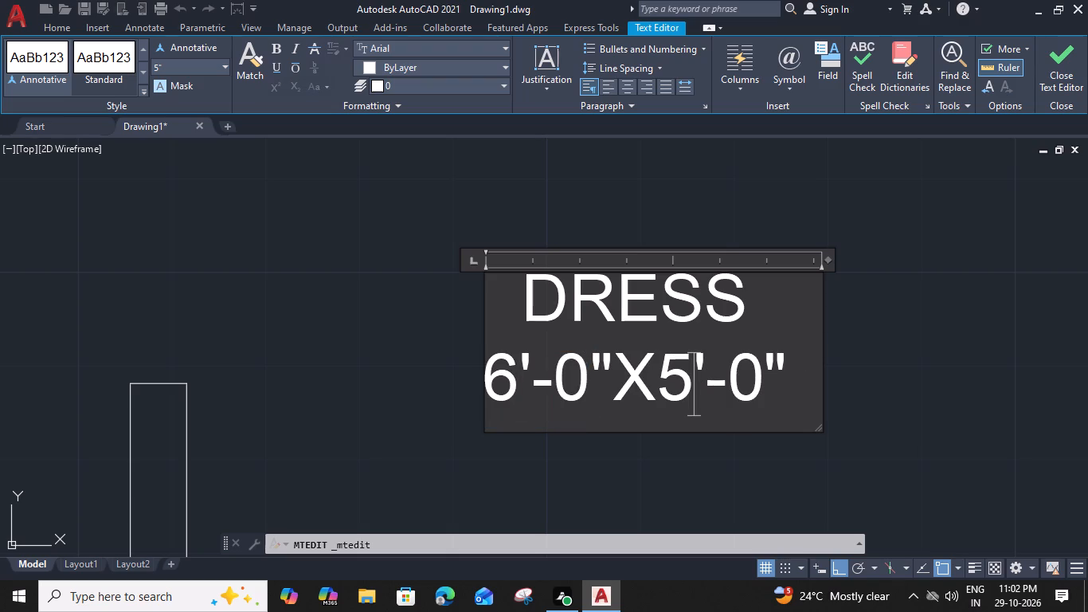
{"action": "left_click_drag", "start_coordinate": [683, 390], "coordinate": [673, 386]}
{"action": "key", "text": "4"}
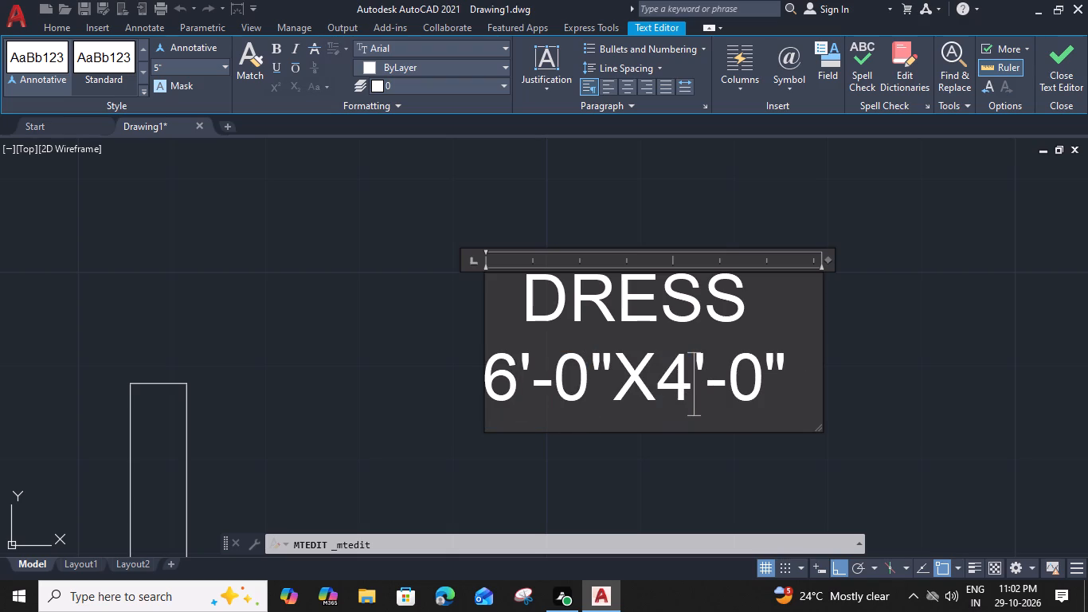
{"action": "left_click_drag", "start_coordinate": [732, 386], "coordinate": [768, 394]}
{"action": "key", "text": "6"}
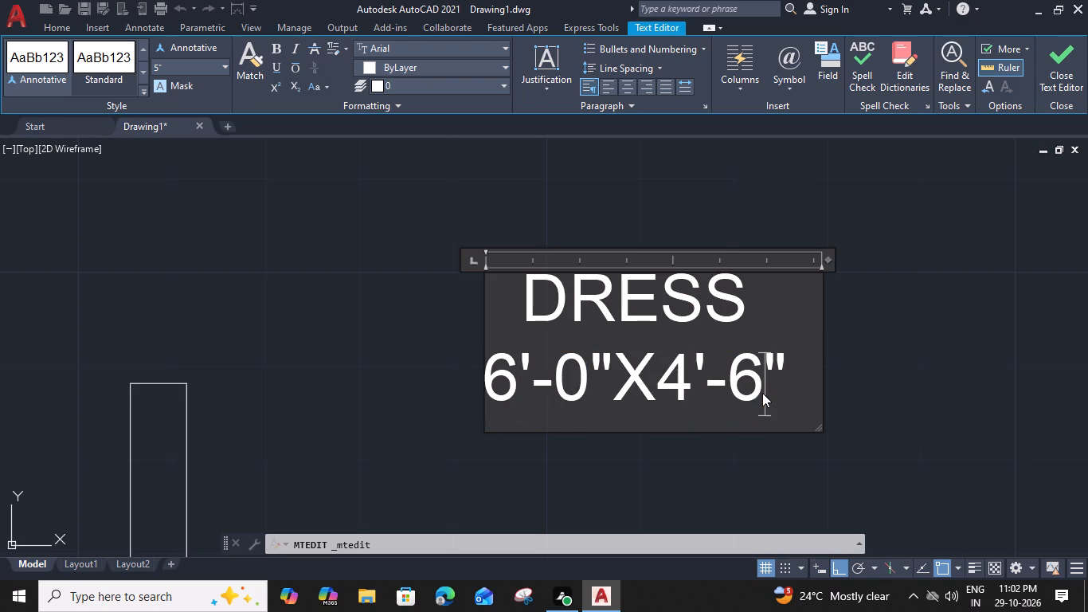
Replace the room name DRESS with STORE in the label south of the eastern bedroom.
{"action": "left_click_drag", "start_coordinate": [736, 316], "coordinate": [515, 328]}
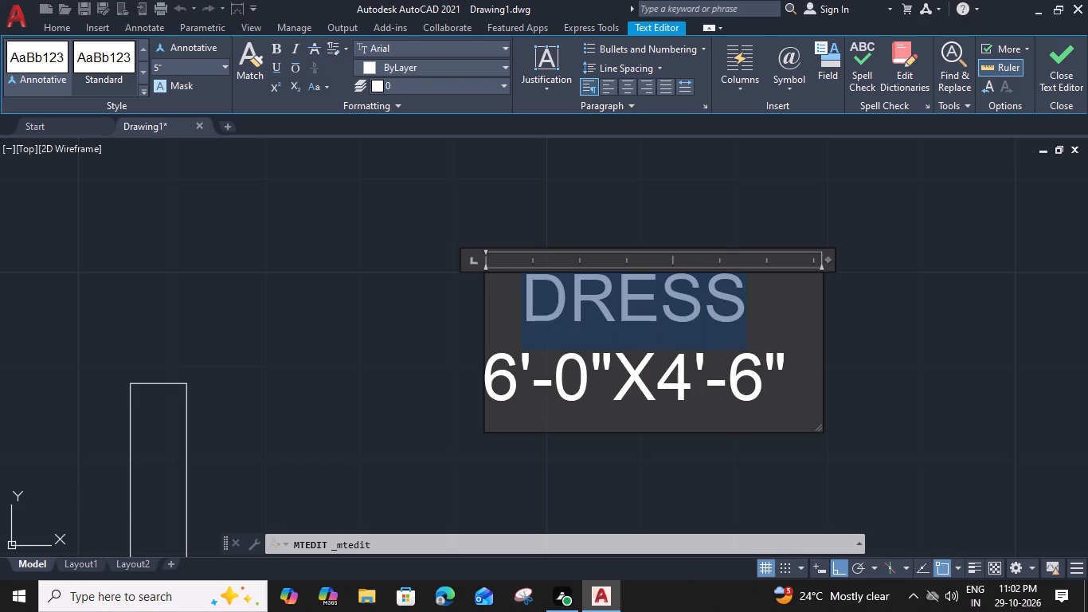
{"action": "type", "text": "STR"}
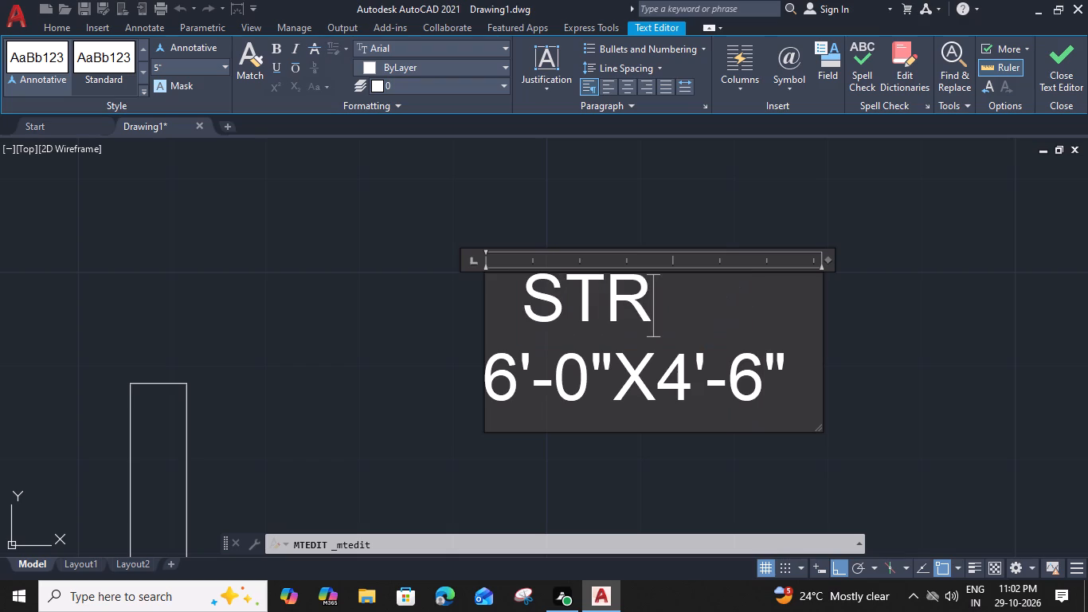
{"action": "key", "text": "BackSpace"}
{"action": "type", "text": "ORE"}
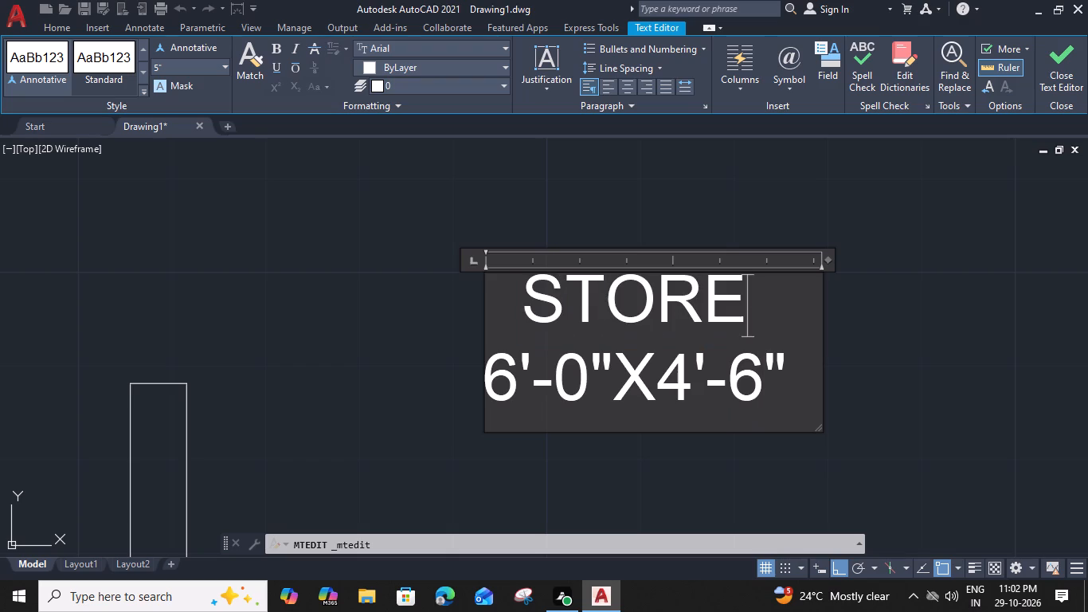
{"action": "scroll", "coordinate": [513, 332], "scroll_direction": "down", "scroll_amount": 3}
{"action": "left_click", "coordinate": [586, 374]}
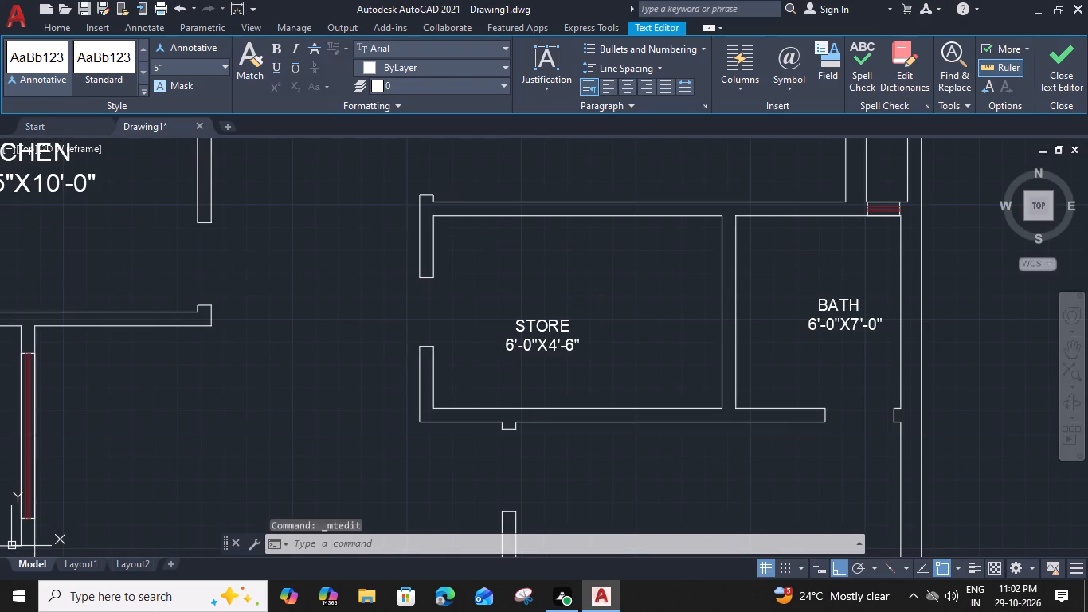
Measure the width and depth of the STORE room.
{"action": "key", "text": "m"}
{"action": "type", "text": "EA"}
{"action": "key", "text": "space"}
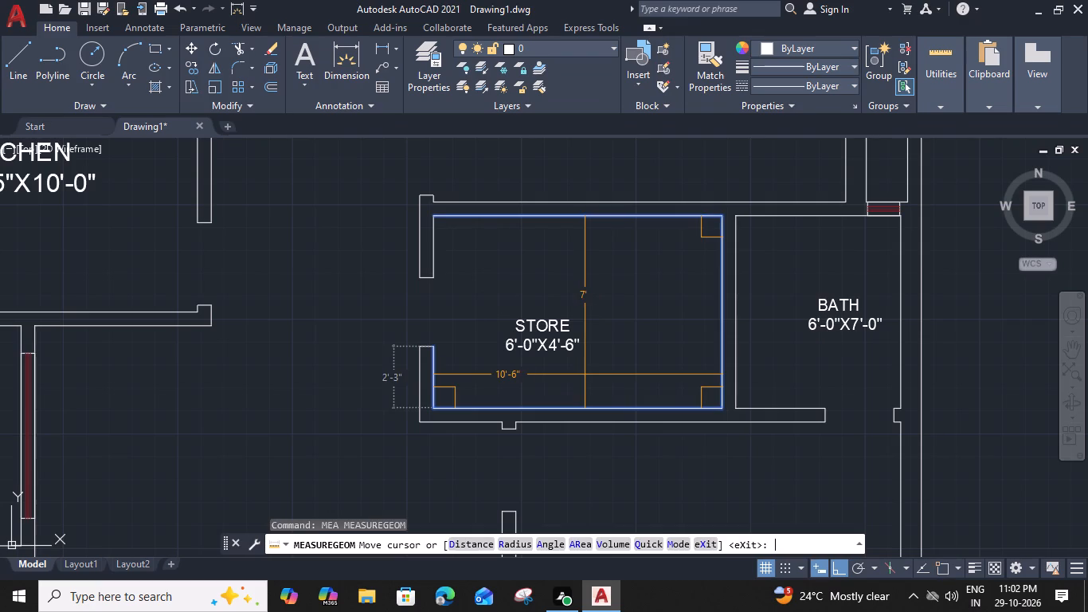
{"action": "key", "text": "Escape"}
Set the size line of the STORE label to 10'-6"X7'-0".
{"action": "double_click", "coordinate": [516, 347]}
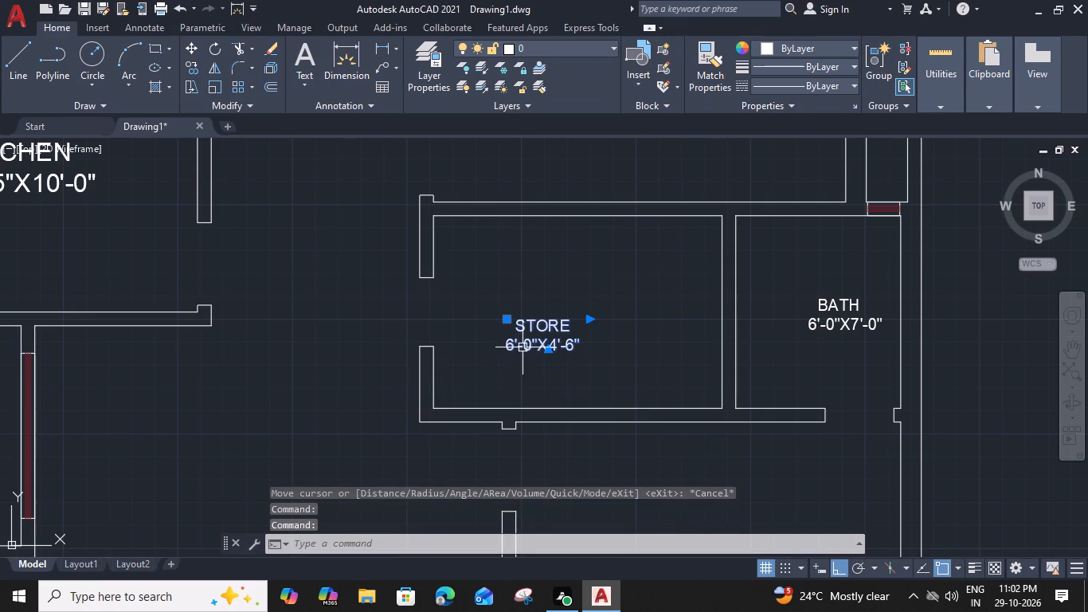
{"action": "scroll", "coordinate": [522, 347], "scroll_direction": "up", "scroll_amount": 2}
{"action": "double_click", "coordinate": [530, 346]}
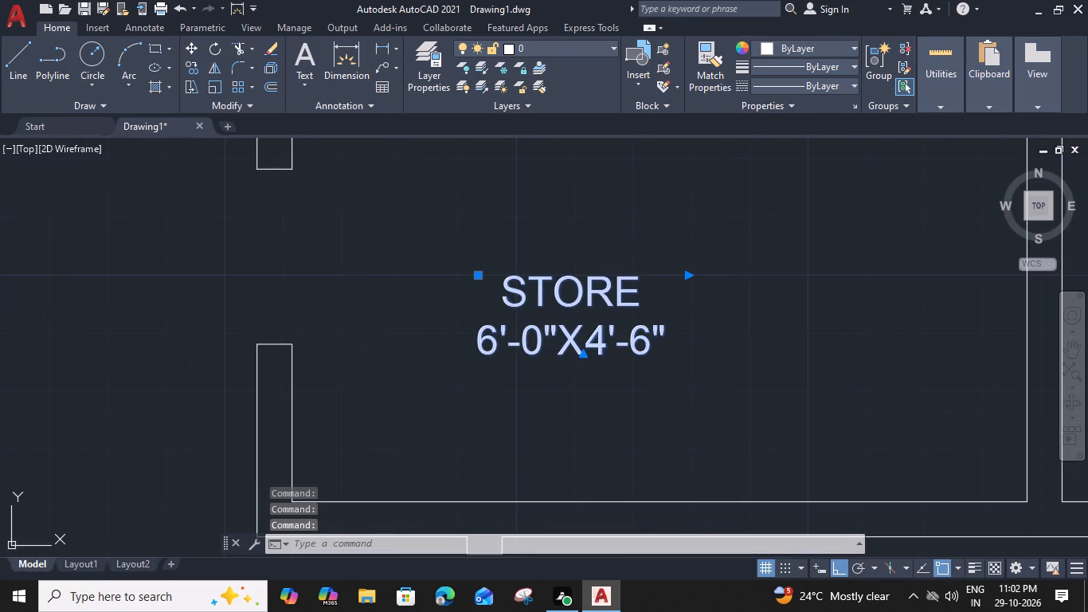
{"action": "left_click_drag", "start_coordinate": [501, 346], "coordinate": [476, 343]}
{"action": "key", "text": "1"}
{"action": "key", "text": "0"}
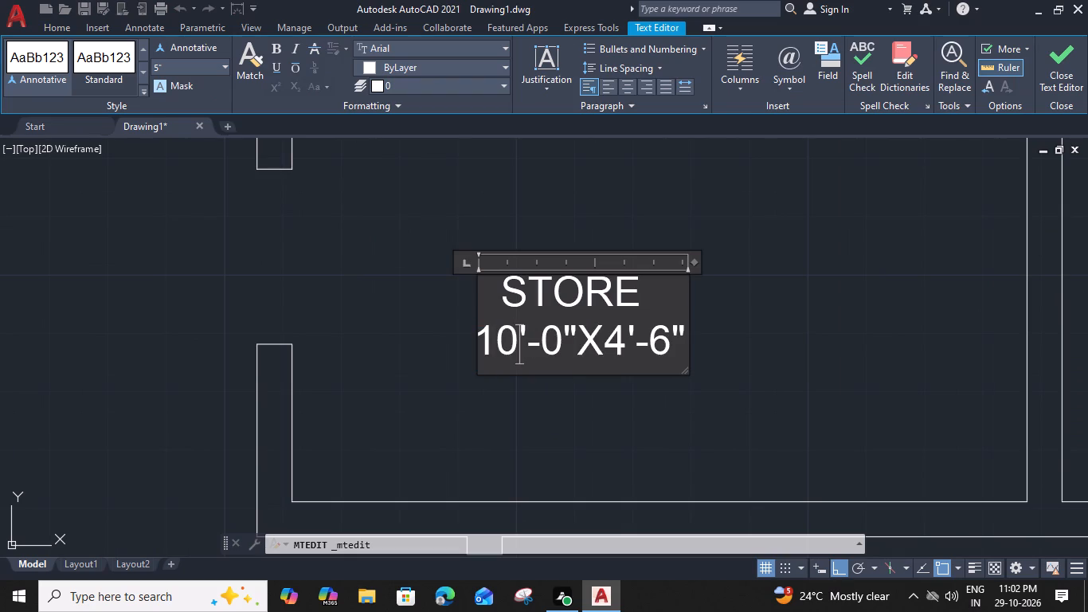
{"action": "left_click_drag", "start_coordinate": [550, 355], "coordinate": [561, 358]}
{"action": "key", "text": "6"}
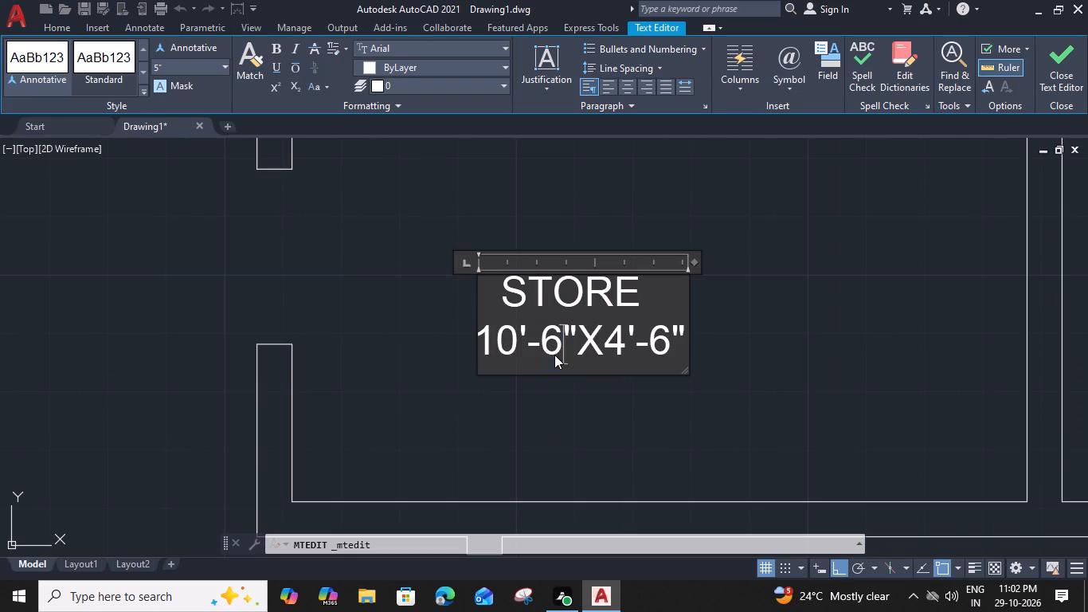
{"action": "left_click_drag", "start_coordinate": [600, 346], "coordinate": [623, 351]}
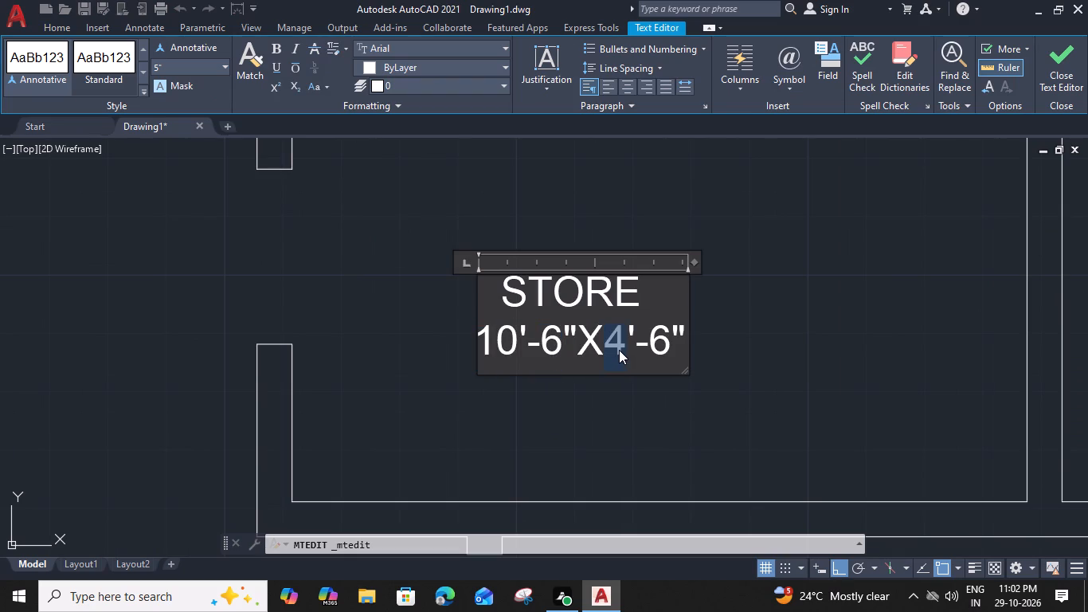
{"action": "key", "text": "7"}
{"action": "left_click_drag", "start_coordinate": [648, 349], "coordinate": [662, 353]}
{"action": "key", "text": "0"}
{"action": "left_click", "coordinate": [667, 446]}
{"action": "scroll", "coordinate": [665, 438], "scroll_direction": "down", "scroll_amount": 2}
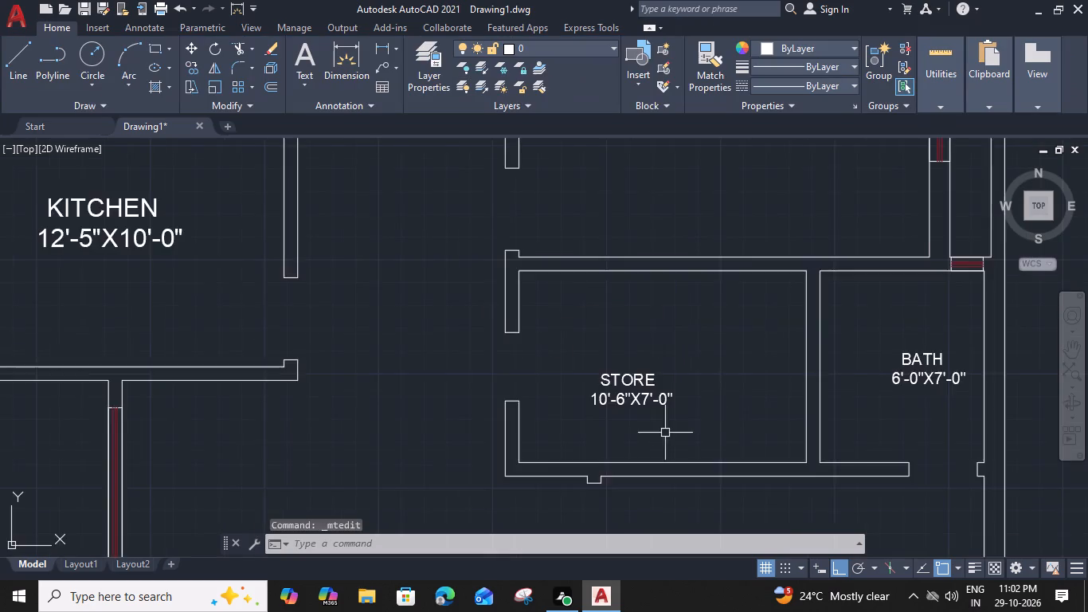
Move the BATH label beside the STORE room slightly west to centre it between the room's walls.
{"action": "middle_click_drag", "start_coordinate": [726, 410], "coordinate": [512, 397]}
{"action": "double_click", "coordinate": [695, 361]}
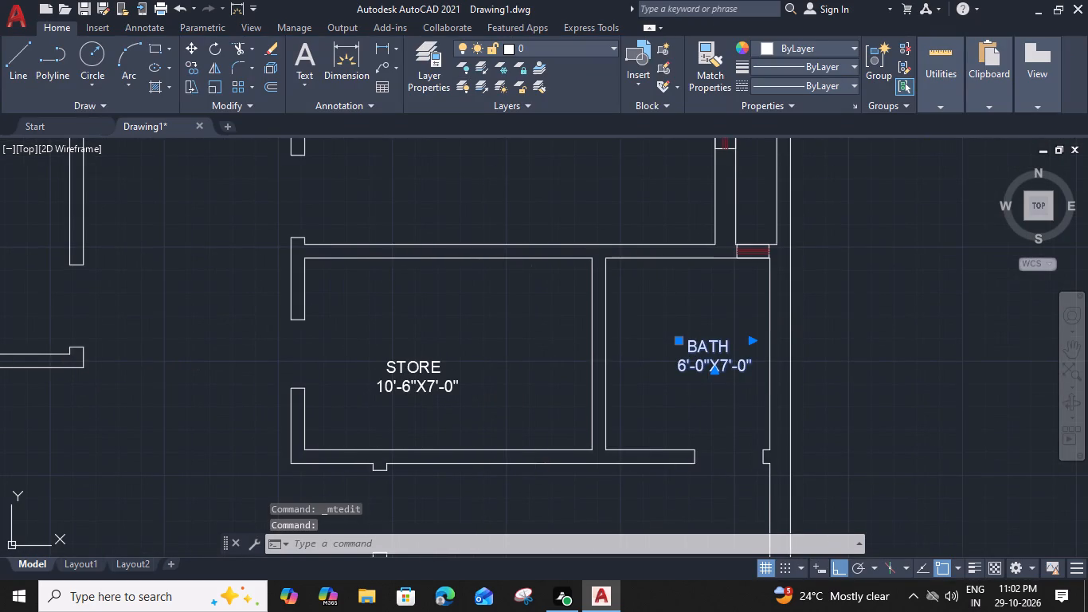
{"action": "left_click", "coordinate": [704, 410]}
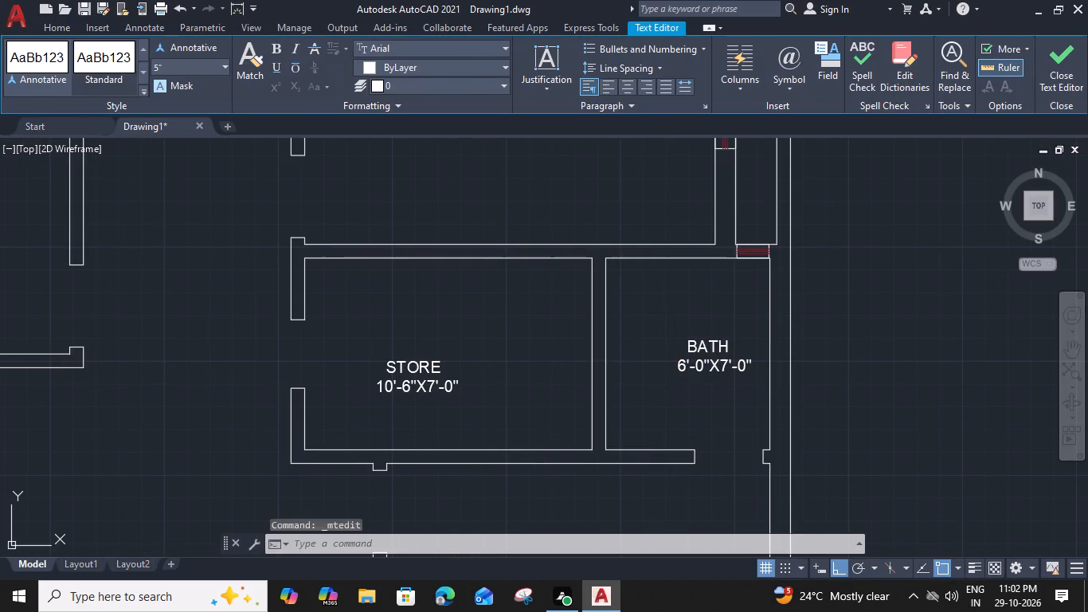
{"action": "left_click", "coordinate": [689, 363]}
{"action": "type", "text": "M"}
{"action": "key", "text": "space"}
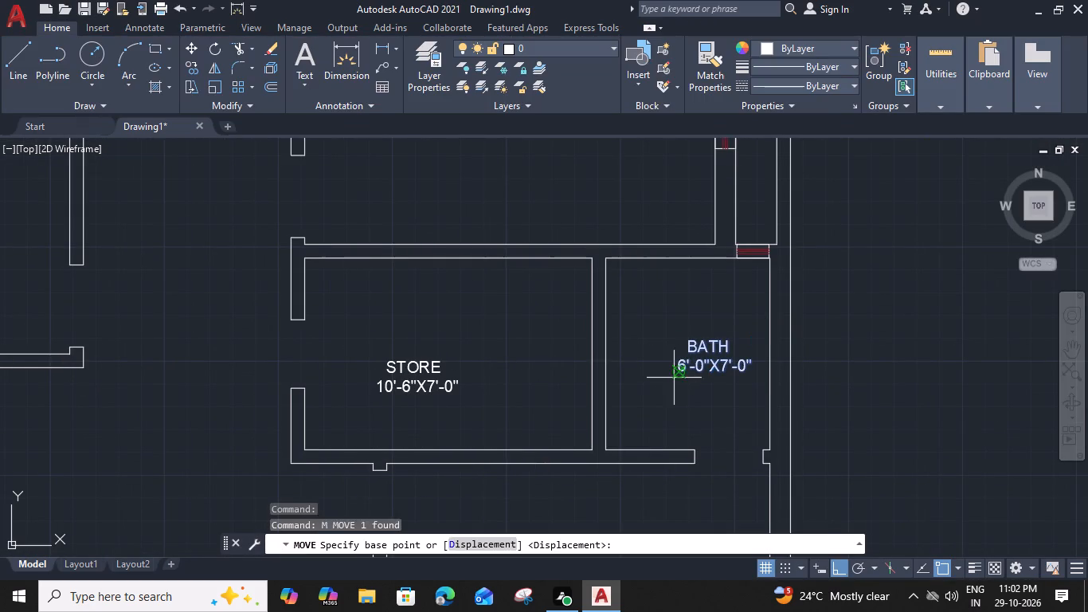
{"action": "scroll", "coordinate": [674, 378], "scroll_direction": "up", "scroll_amount": 1}
{"action": "left_click", "coordinate": [683, 373]}
{"action": "left_click", "coordinate": [650, 375]}
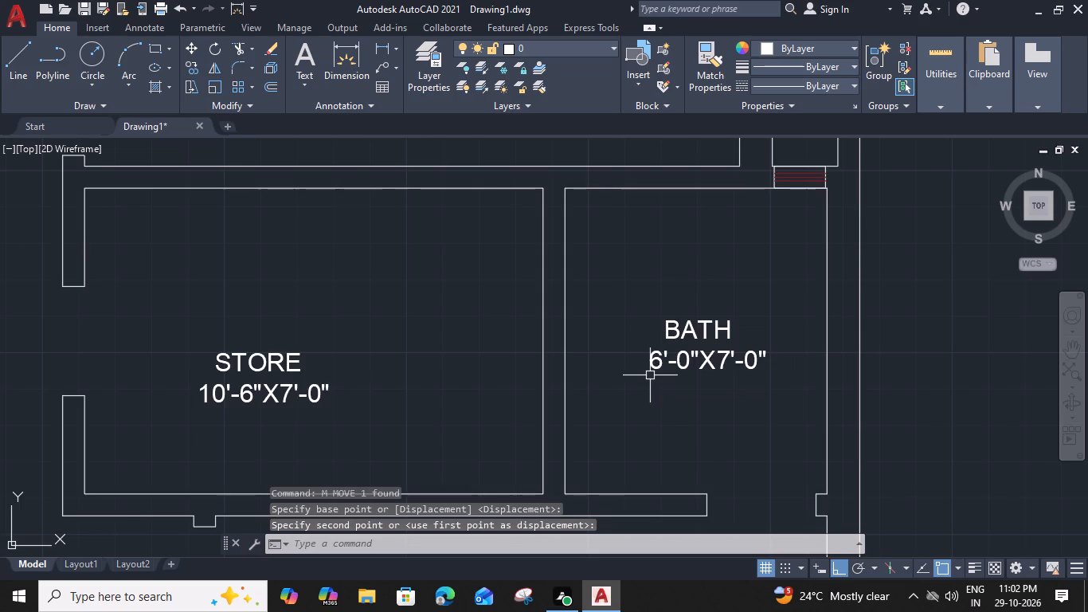
Copy the eastern BED label, 15'-0"X13'-0", south into the room below STORE and BATH.
{"action": "scroll", "coordinate": [650, 375], "scroll_direction": "down", "scroll_amount": 2}
{"action": "middle_click_drag", "start_coordinate": [506, 356], "coordinate": [518, 374]}
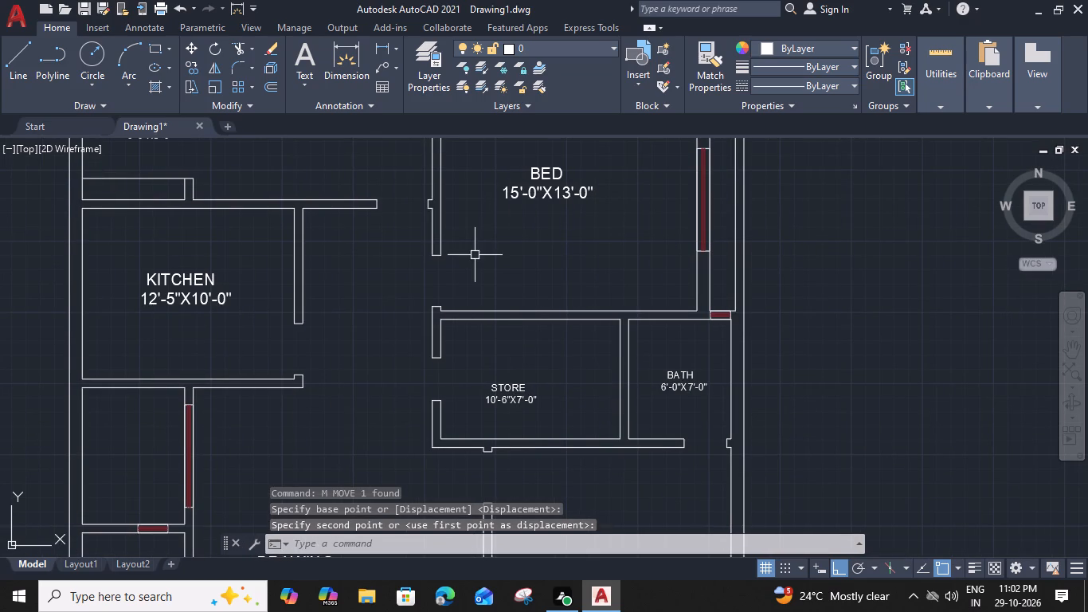
{"action": "left_click", "coordinate": [519, 198]}
{"action": "type", "text": "CO"}
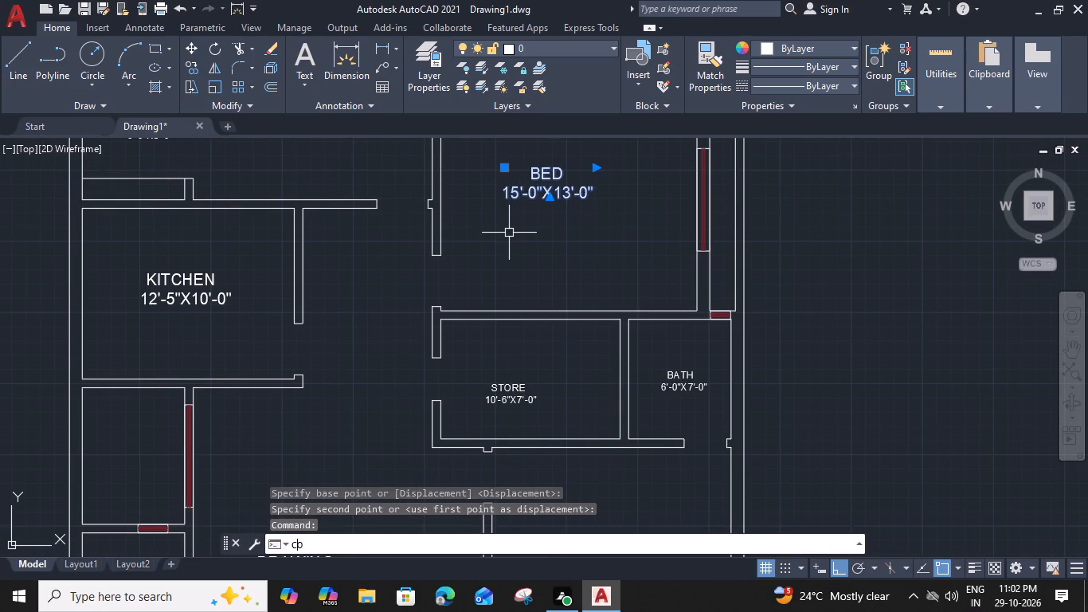
{"action": "key", "text": "space"}
{"action": "left_click_drag", "start_coordinate": [437, 175], "coordinate": [440, 187]}
{"action": "middle_click_drag", "start_coordinate": [481, 390], "coordinate": [481, 359]}
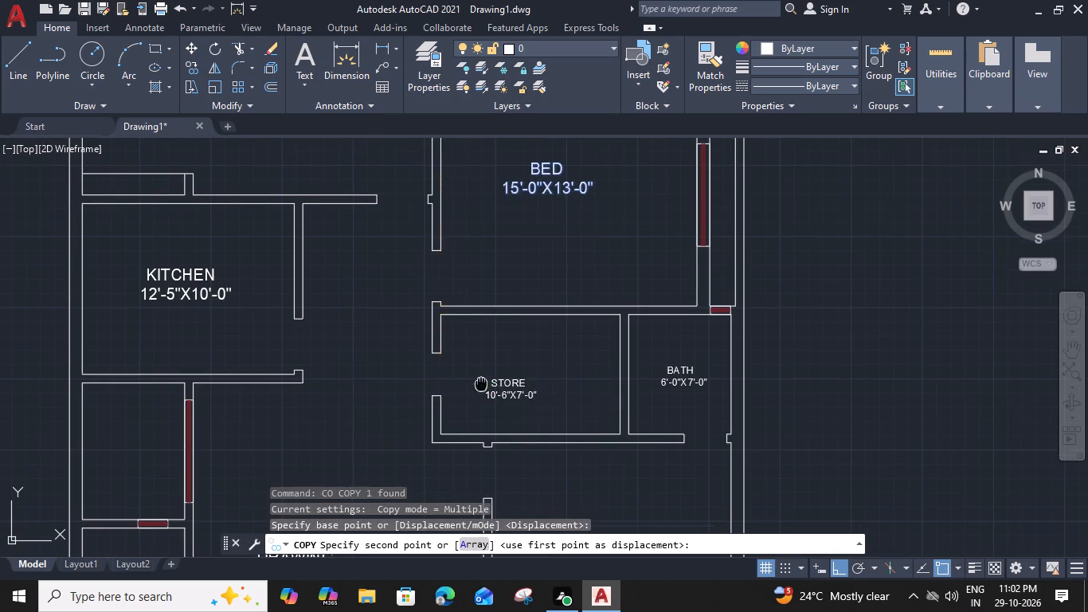
{"action": "middle_click_drag", "start_coordinate": [481, 359], "coordinate": [486, 210]}
{"action": "left_click", "coordinate": [500, 396]}
{"action": "key", "text": "Escape"}
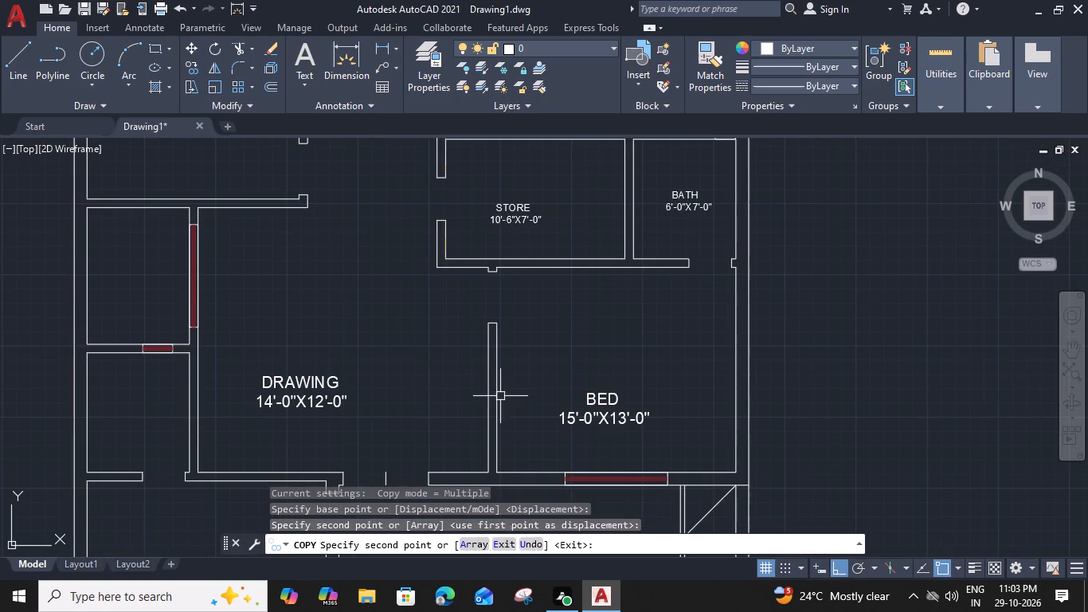
Set the size line of the copied BED label south of STORE to 14'-0"X12'-0".
{"action": "double_click", "coordinate": [585, 395]}
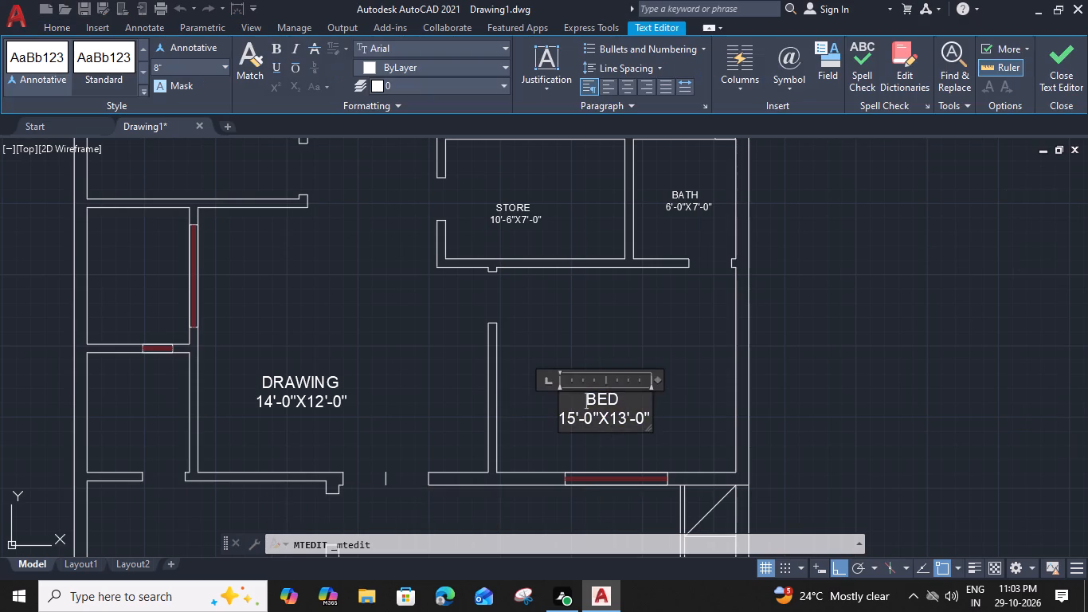
{"action": "scroll", "coordinate": [621, 419], "scroll_direction": "up", "scroll_amount": 1}
{"action": "left_click", "coordinate": [545, 407]}
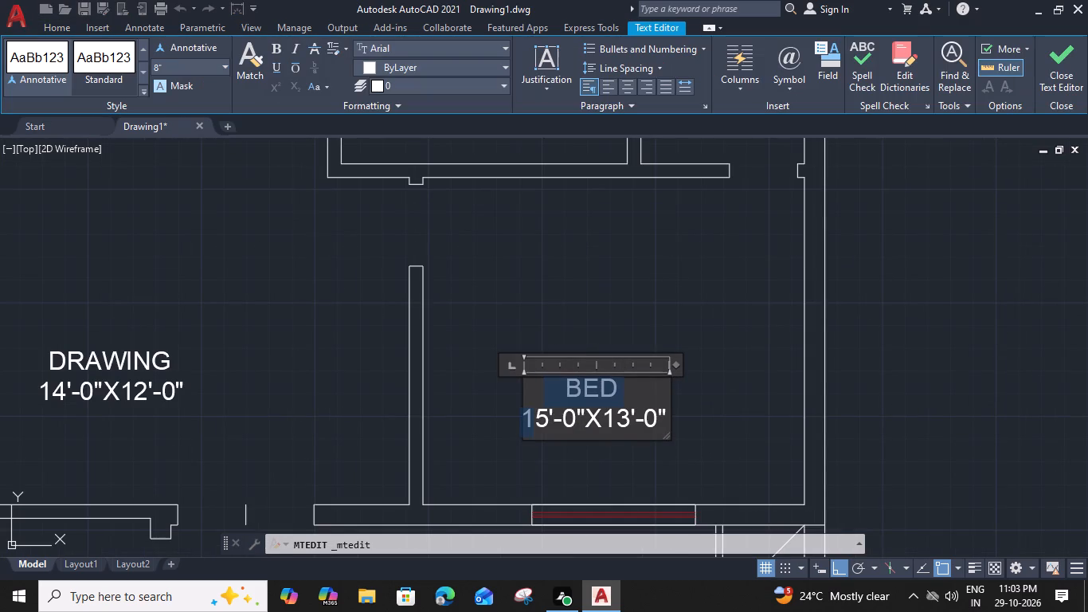
{"action": "left_click", "coordinate": [548, 423]}
{"action": "left_click", "coordinate": [543, 422]}
{"action": "key", "text": "4"}
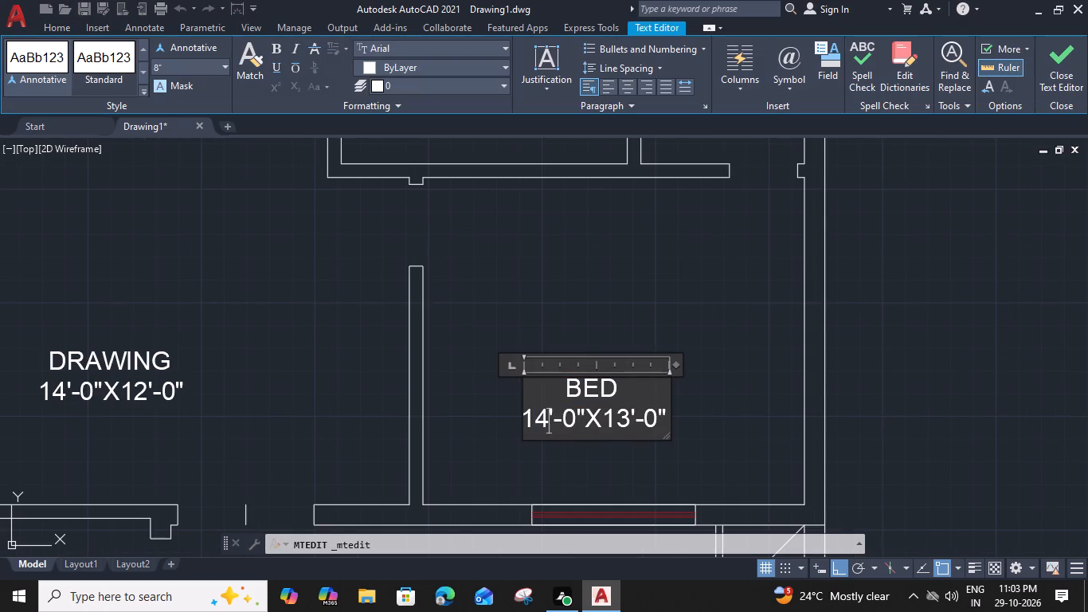
{"action": "left_click_drag", "start_coordinate": [627, 418], "coordinate": [620, 418]}
{"action": "key", "text": "2"}
{"action": "left_click", "coordinate": [622, 454]}
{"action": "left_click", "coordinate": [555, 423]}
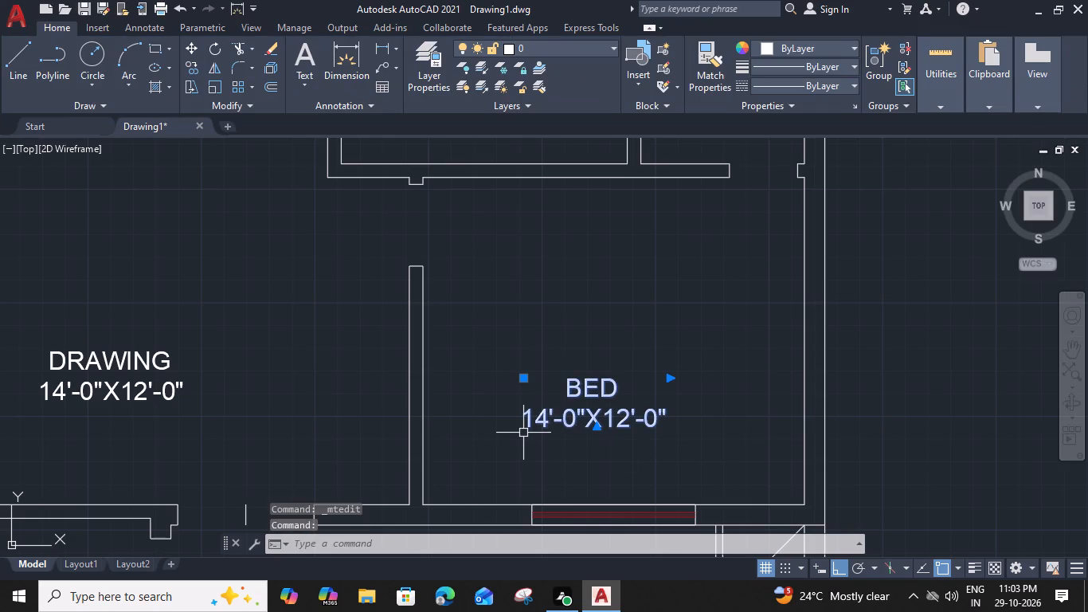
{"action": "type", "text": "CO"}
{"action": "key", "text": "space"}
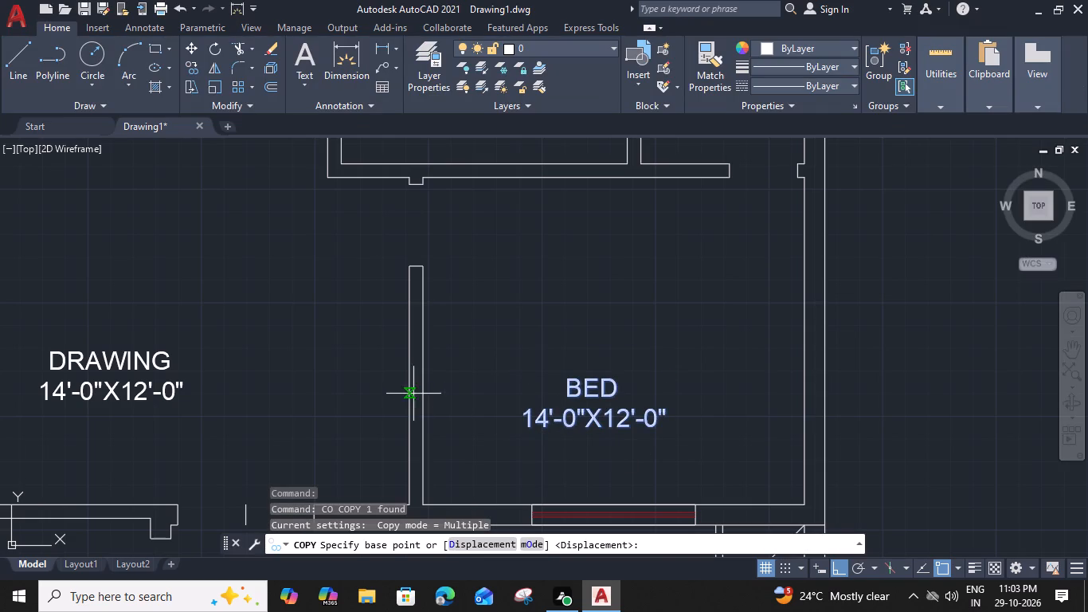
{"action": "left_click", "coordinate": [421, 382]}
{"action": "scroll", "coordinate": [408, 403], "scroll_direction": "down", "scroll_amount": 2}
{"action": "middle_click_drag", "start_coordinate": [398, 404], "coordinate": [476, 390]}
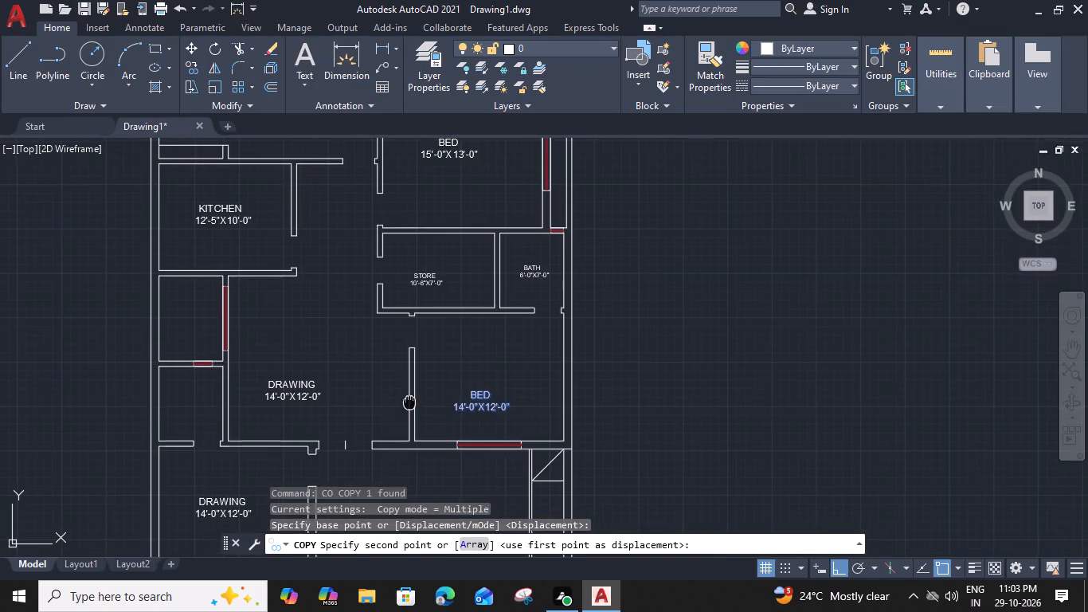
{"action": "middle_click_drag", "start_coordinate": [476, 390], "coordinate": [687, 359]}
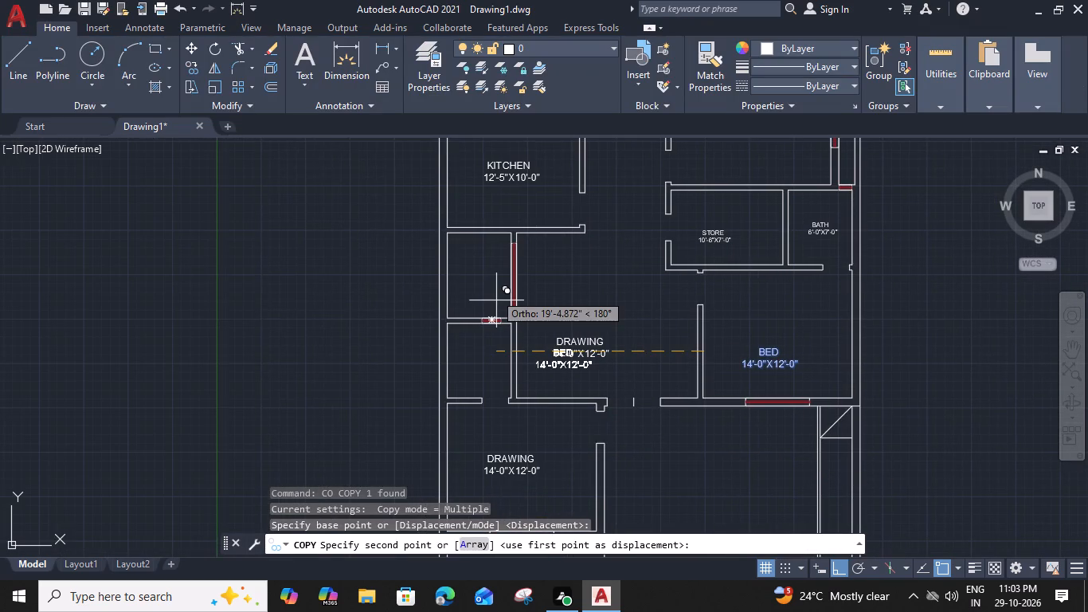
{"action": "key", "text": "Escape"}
Copy the STORE label west into the small room directly south of the kitchen.
{"action": "left_click", "coordinate": [709, 238]}
{"action": "type", "text": "CO"}
{"action": "key", "text": "space"}
{"action": "left_click", "coordinate": [673, 249]}
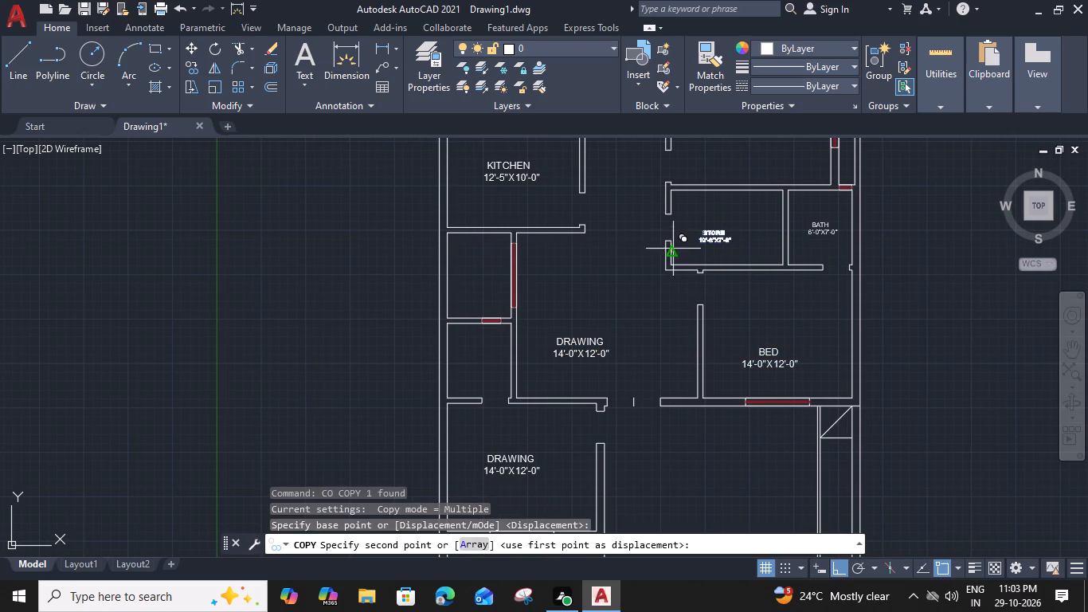
{"action": "left_click", "coordinate": [448, 279]}
{"action": "key", "text": "Escape"}
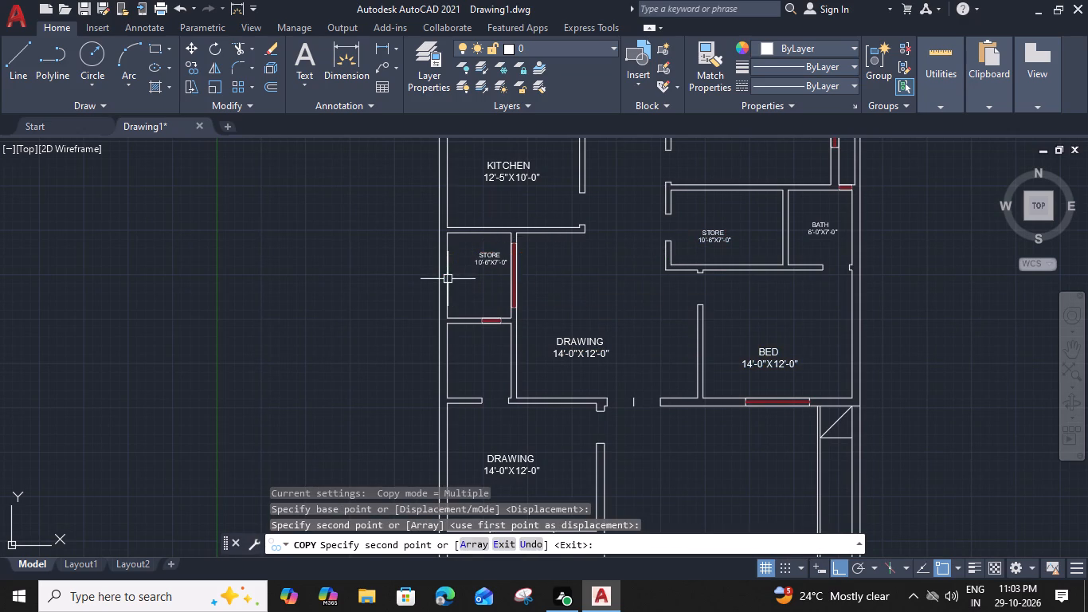
Move the copied STORE label west and then south to centre it in the small room below the kitchen.
{"action": "left_click", "coordinate": [480, 265]}
{"action": "key", "text": "m"}
{"action": "key", "text": "space"}
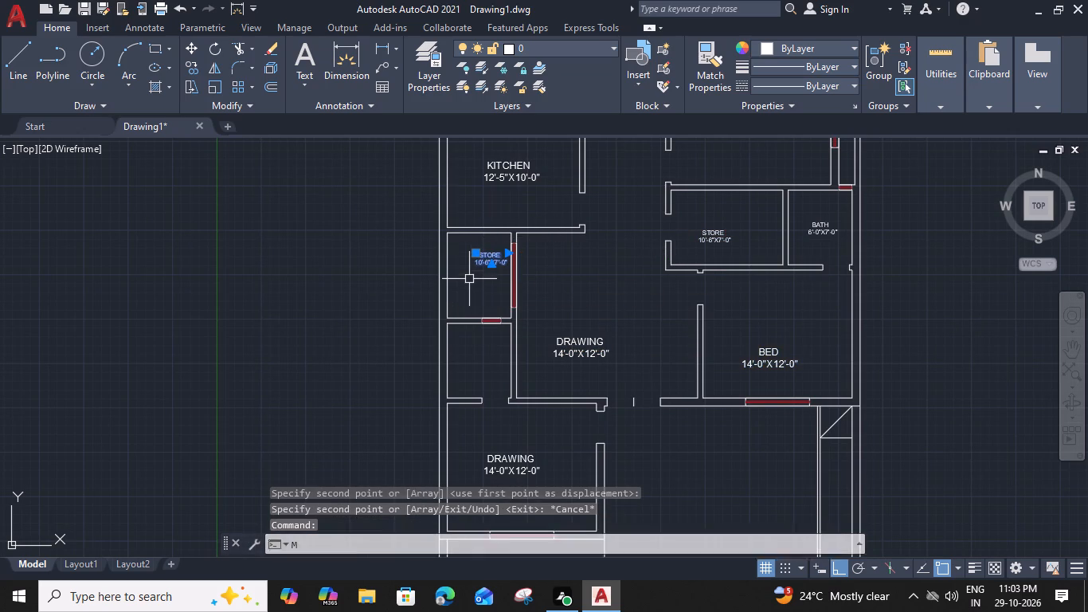
{"action": "scroll", "coordinate": [473, 261], "scroll_direction": "up", "scroll_amount": 2}
{"action": "left_click", "coordinate": [468, 265]}
{"action": "left_click", "coordinate": [429, 276]}
{"action": "left_click", "coordinate": [468, 264]}
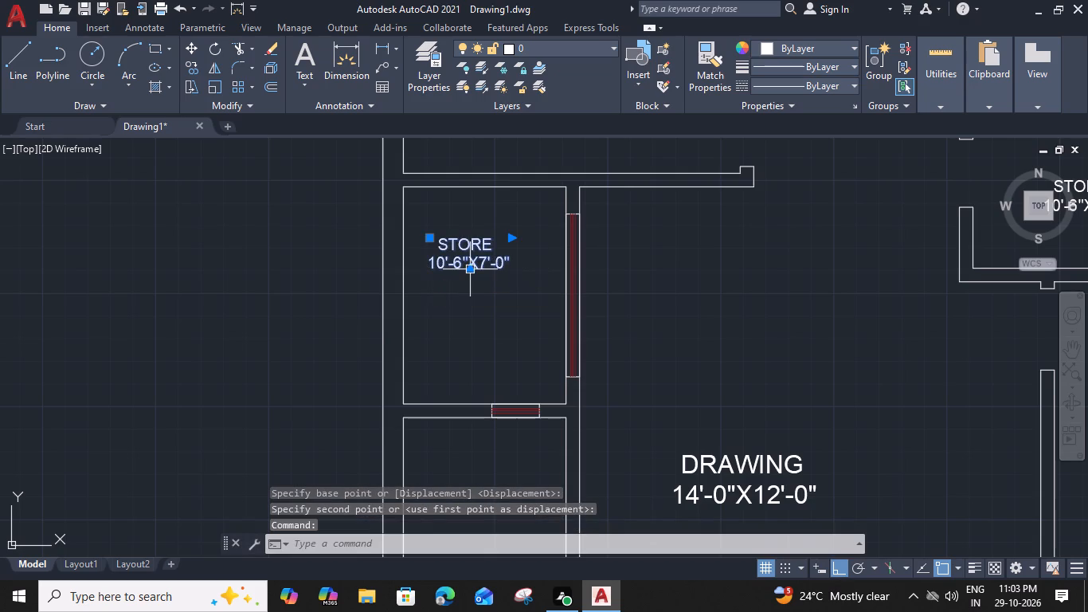
{"action": "type", "text": "M"}
{"action": "key", "text": "space"}
{"action": "left_click", "coordinate": [515, 269]}
{"action": "left_click", "coordinate": [527, 309]}
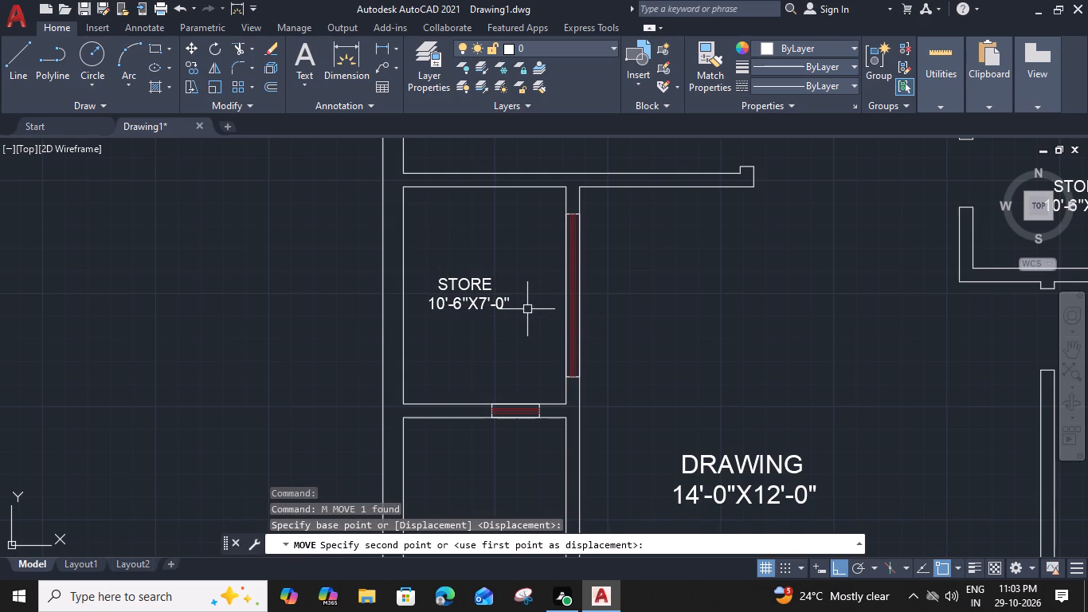
Replace the copied STORE label's name and size with the single word PATIO and narrow its text box to fit.
{"action": "double_click", "coordinate": [457, 286]}
{"action": "scroll", "coordinate": [459, 281], "scroll_direction": "up", "scroll_amount": 2}
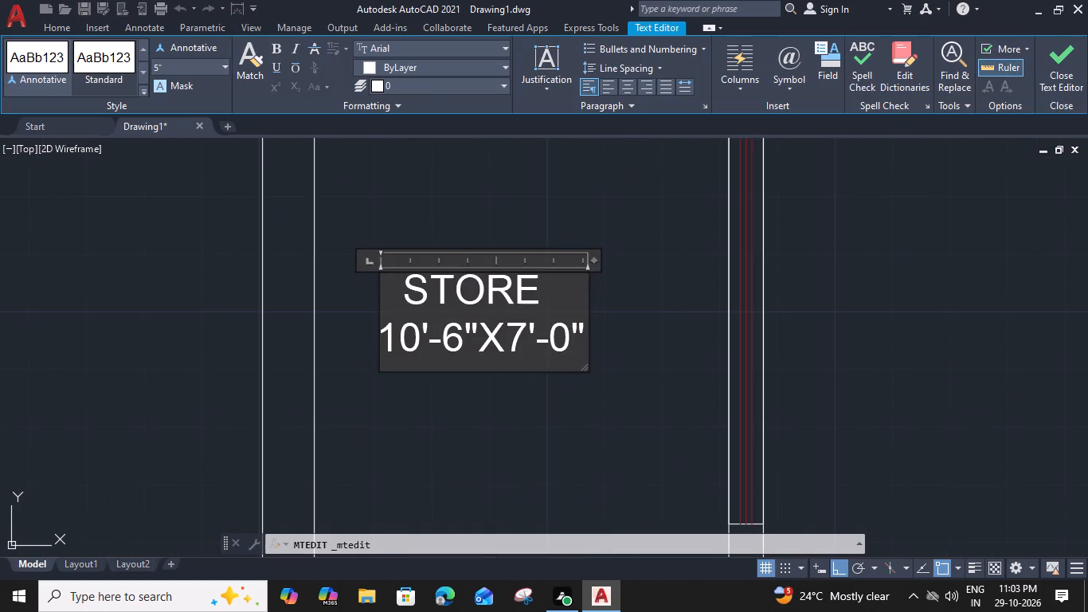
{"action": "left_click_drag", "start_coordinate": [581, 341], "coordinate": [319, 304]}
{"action": "key", "text": "p"}
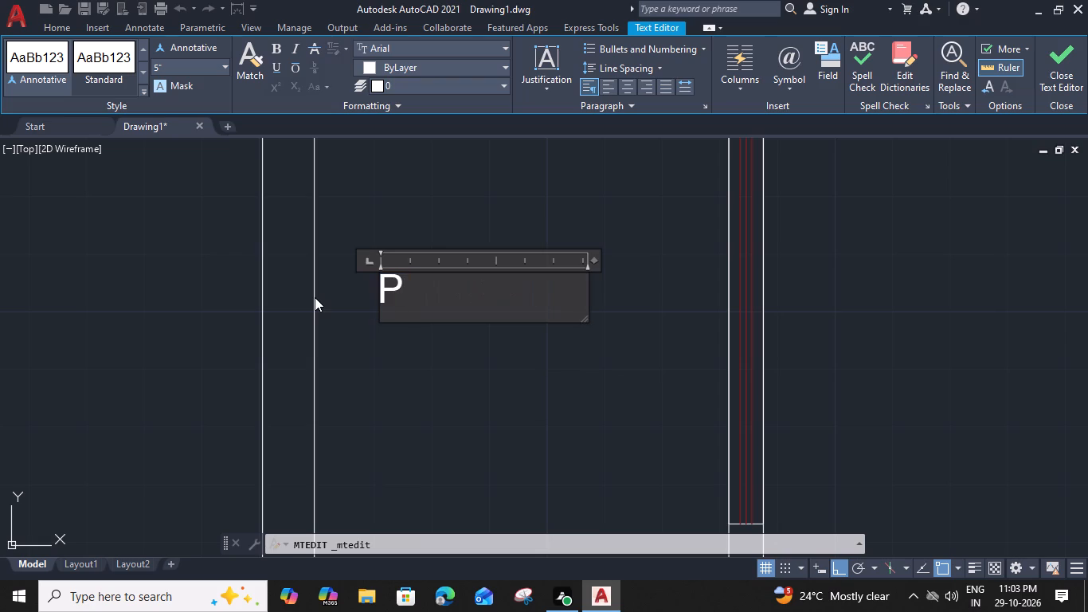
{"action": "type", "text": "ATIO"}
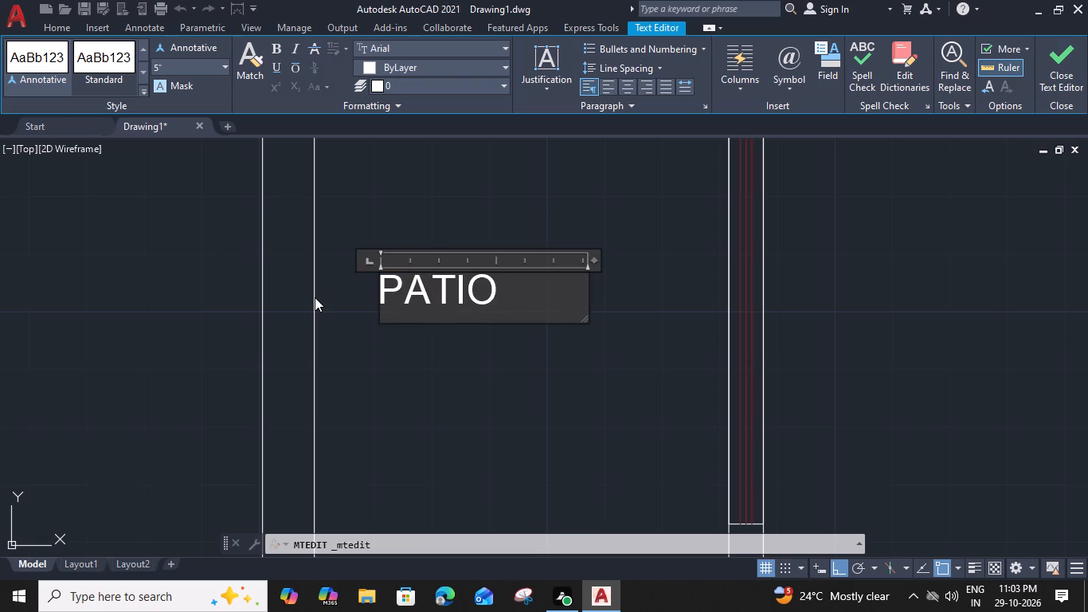
{"action": "left_click_drag", "start_coordinate": [595, 258], "coordinate": [594, 258]}
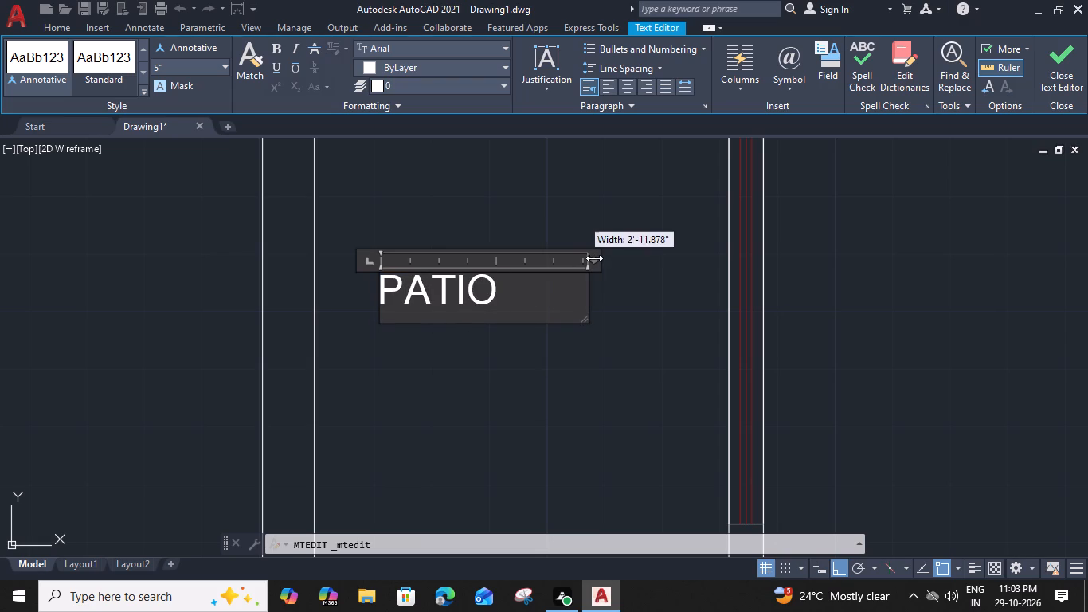
{"action": "left_click_drag", "start_coordinate": [594, 258], "coordinate": [519, 262]}
{"action": "left_click", "coordinate": [542, 373]}
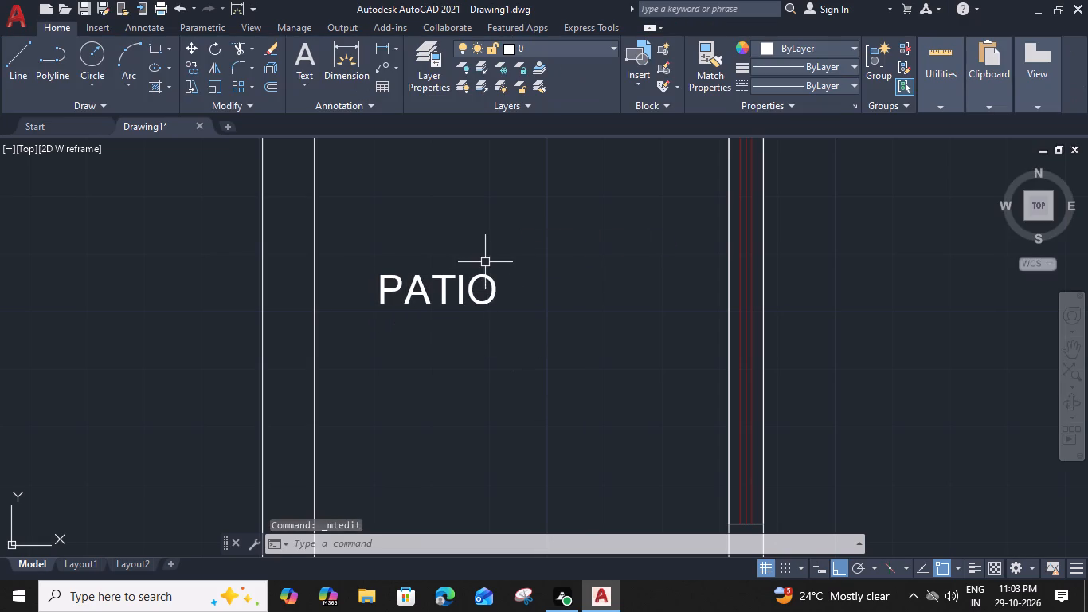
Move the PATIO label slightly east toward the middle of its room.
{"action": "left_click", "coordinate": [491, 281]}
{"action": "type", "text": "M"}
{"action": "key", "text": "space"}
{"action": "left_click", "coordinate": [498, 300]}
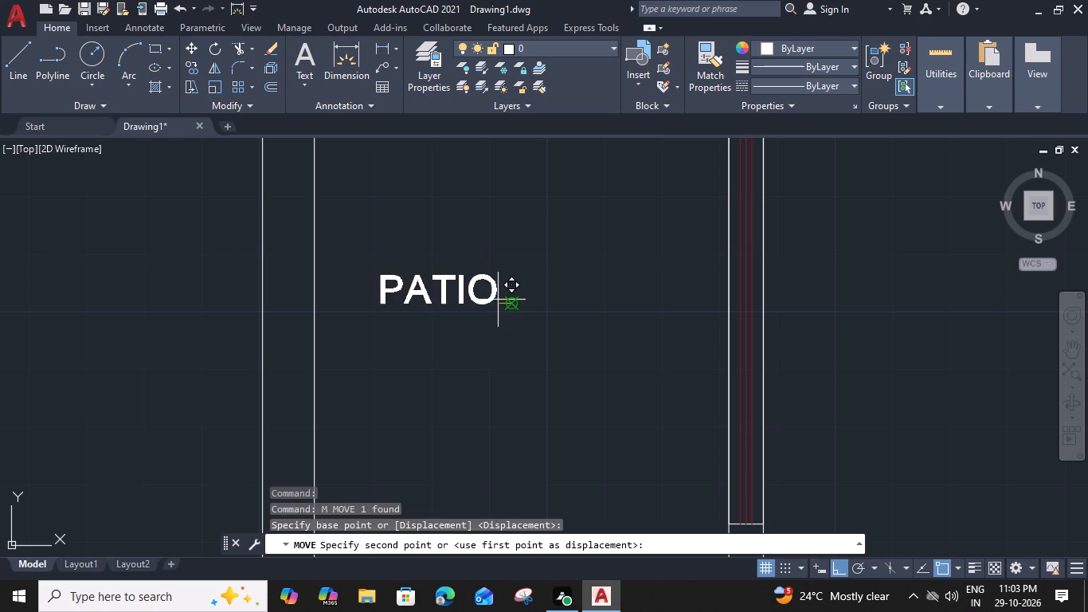
{"action": "left_click", "coordinate": [590, 312]}
Copy the PATIO label about 7'-8" straight south into the adjoining small room.
{"action": "left_click", "coordinate": [548, 293]}
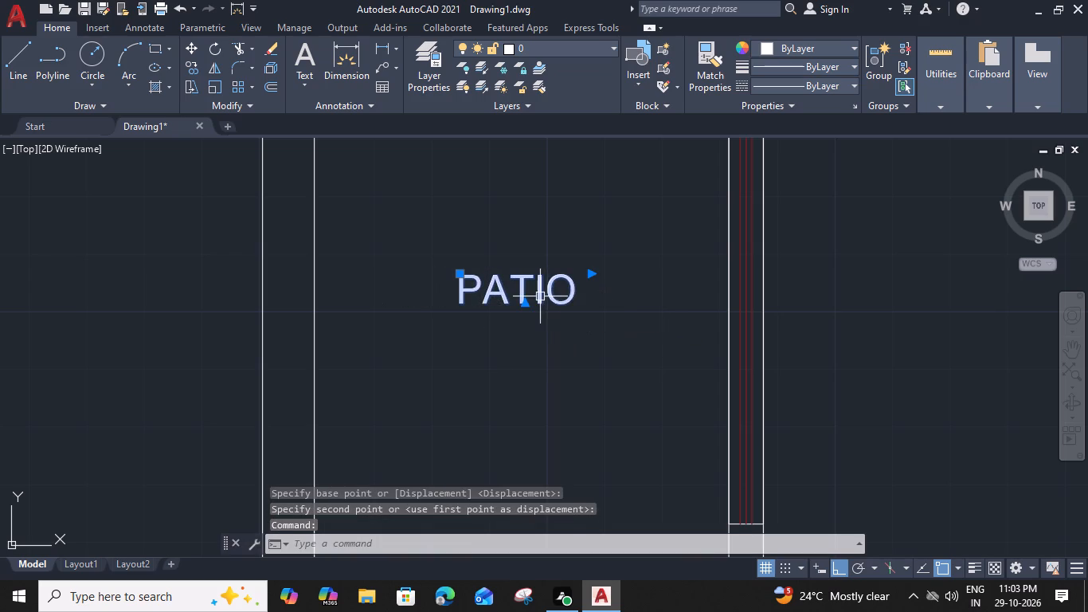
{"action": "type", "text": "CI"}
{"action": "key", "text": "BackSpace"}
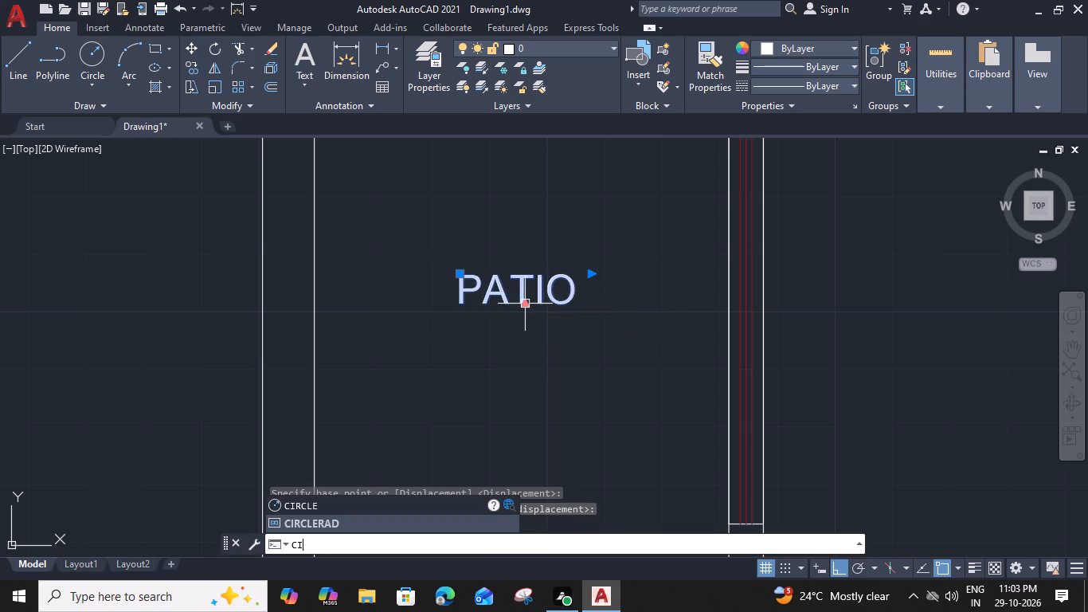
{"action": "key", "text": "BackSpace"}
{"action": "type", "text": "O"}
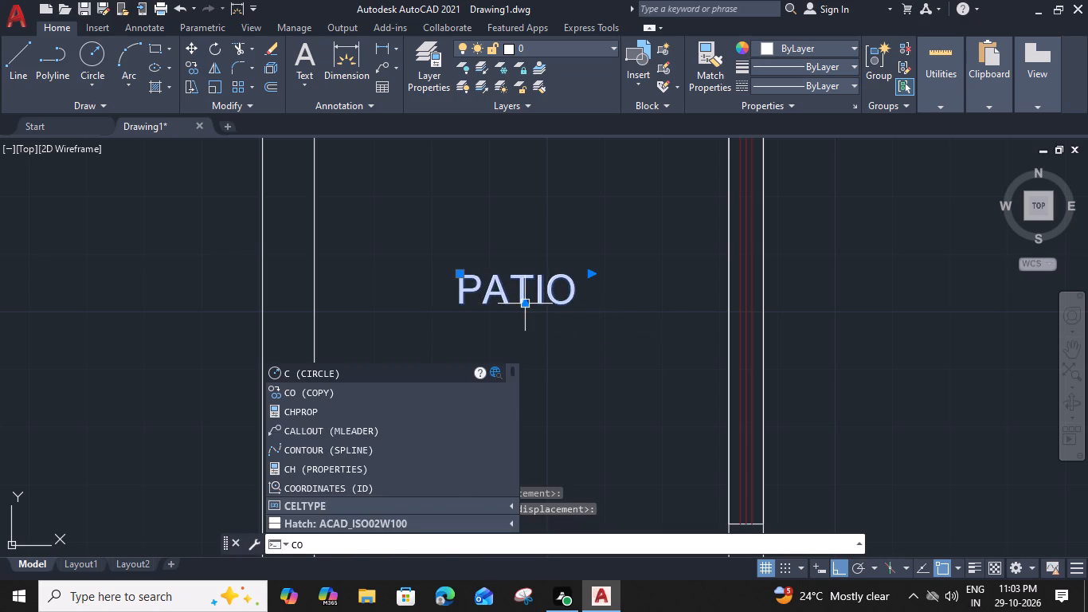
{"action": "key", "text": "space"}
{"action": "left_click", "coordinate": [460, 301]}
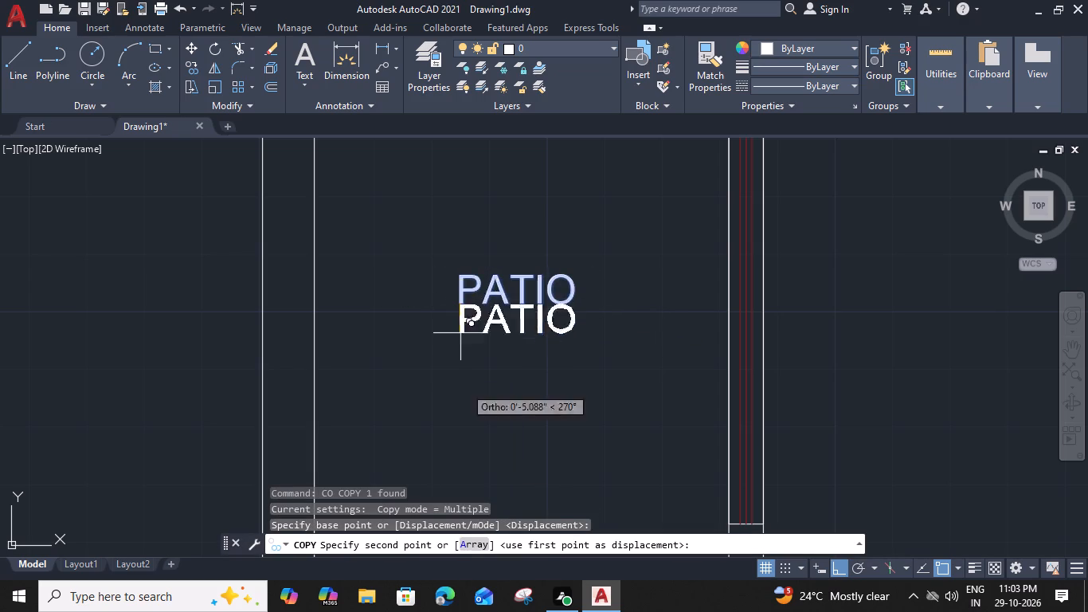
{"action": "scroll", "coordinate": [441, 474], "scroll_direction": "down", "scroll_amount": 2}
{"action": "middle_click_drag", "start_coordinate": [456, 442], "coordinate": [424, 245]}
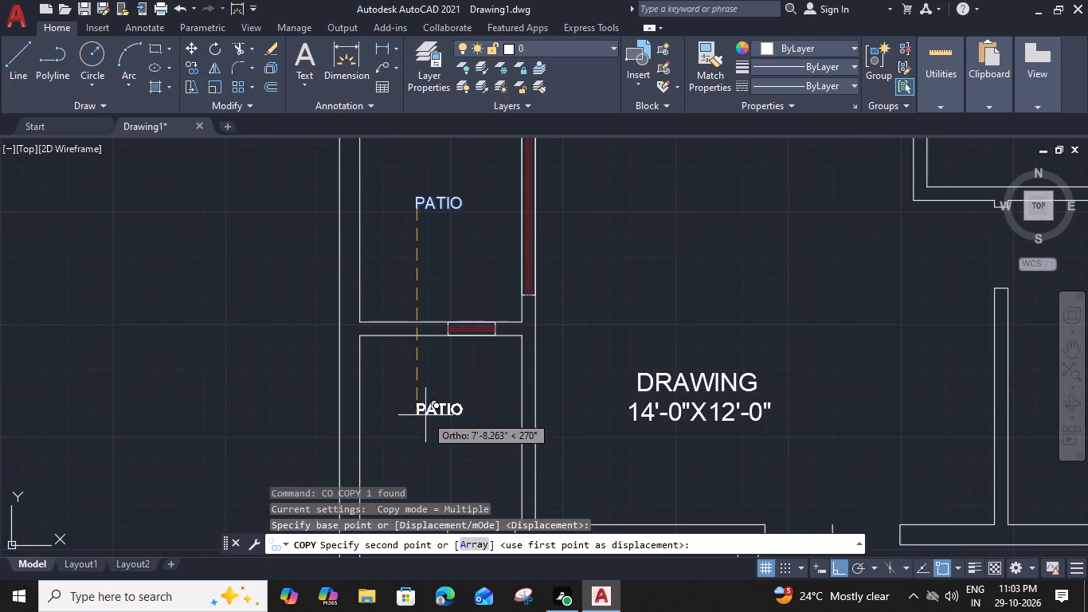
{"action": "left_click", "coordinate": [425, 415]}
{"action": "key", "text": "Escape"}
Replace the copied PATIO label in the small room south of the patio with BATH and 6'-0"X7'-0" on two lines.
{"action": "middle_click_drag", "start_coordinate": [431, 433], "coordinate": [491, 369]}
{"action": "double_click", "coordinate": [489, 351]}
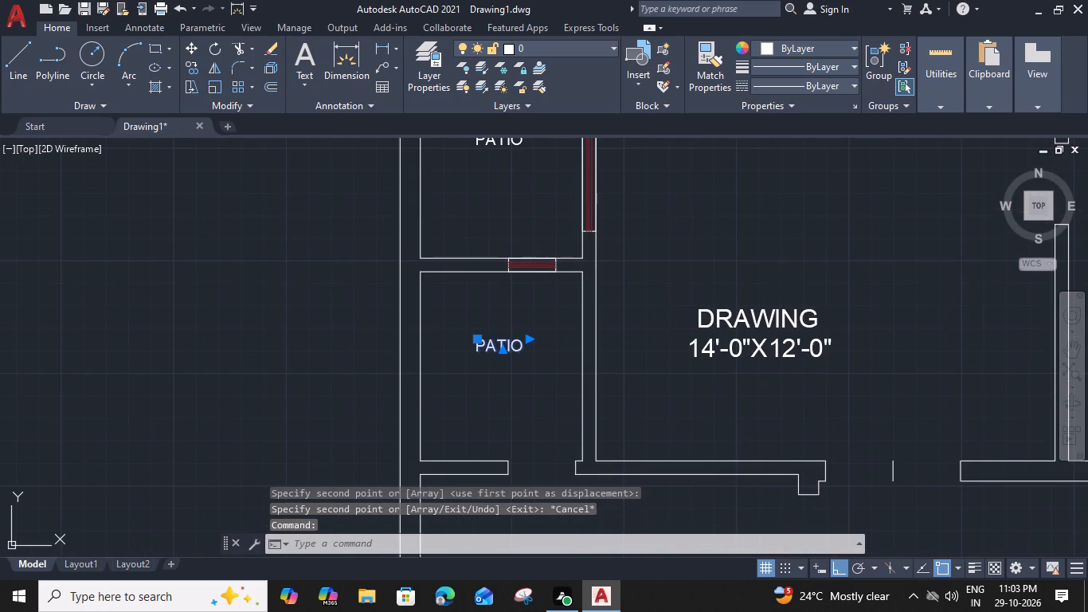
{"action": "scroll", "coordinate": [500, 339], "scroll_direction": "up", "scroll_amount": 2}
{"action": "left_click_drag", "start_coordinate": [534, 346], "coordinate": [414, 357]}
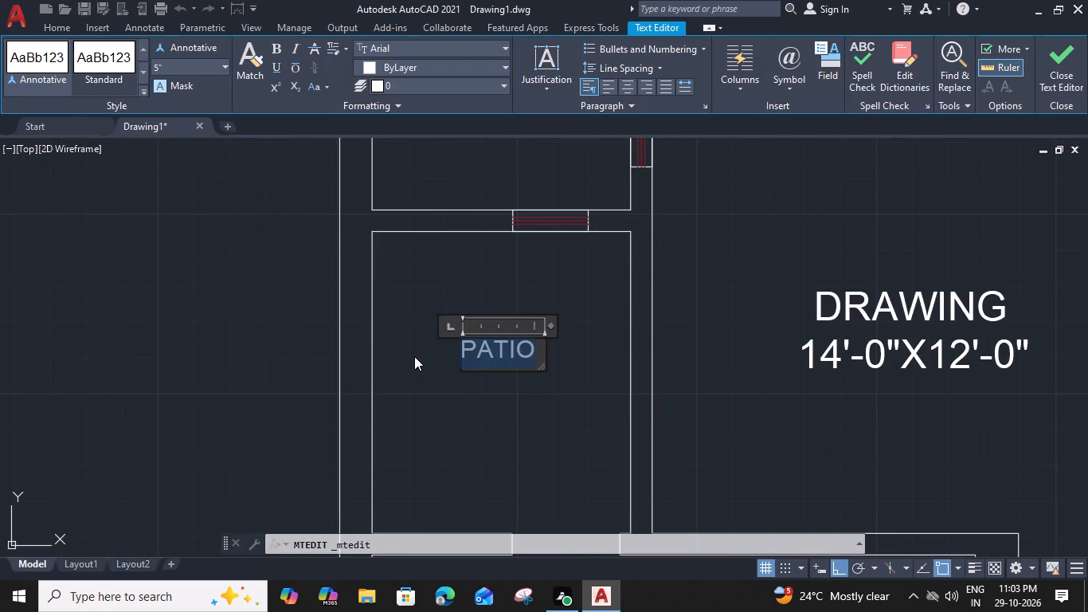
{"action": "type", "text": "BATH"}
{"action": "key", "text": "Return"}
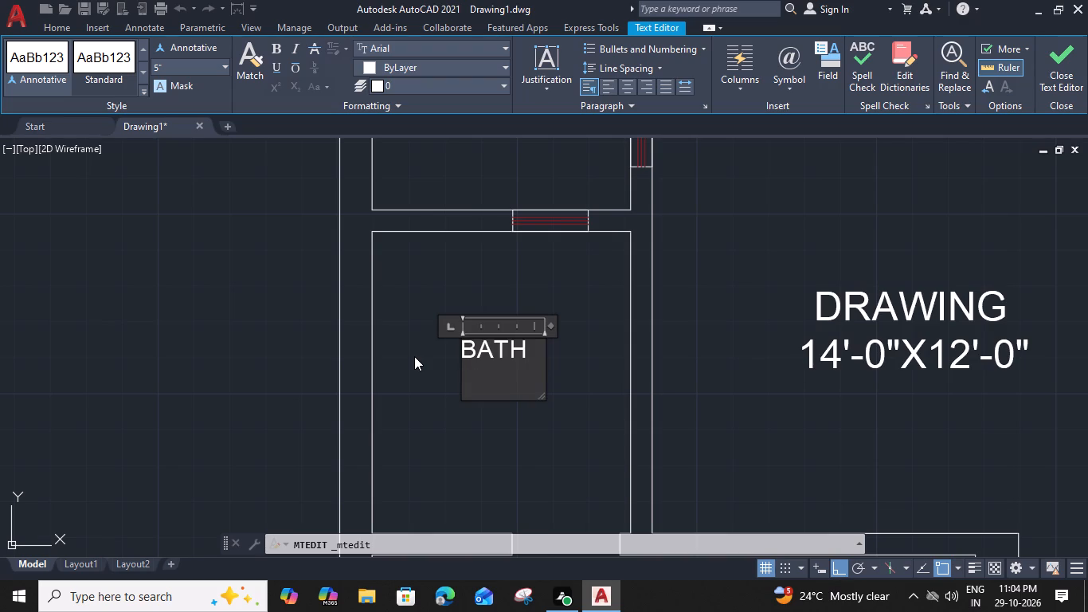
{"action": "type", "text": "6'-0"}
{"action": "key", "text": "shift+quotedbl"}
{"action": "key", "text": "x"}
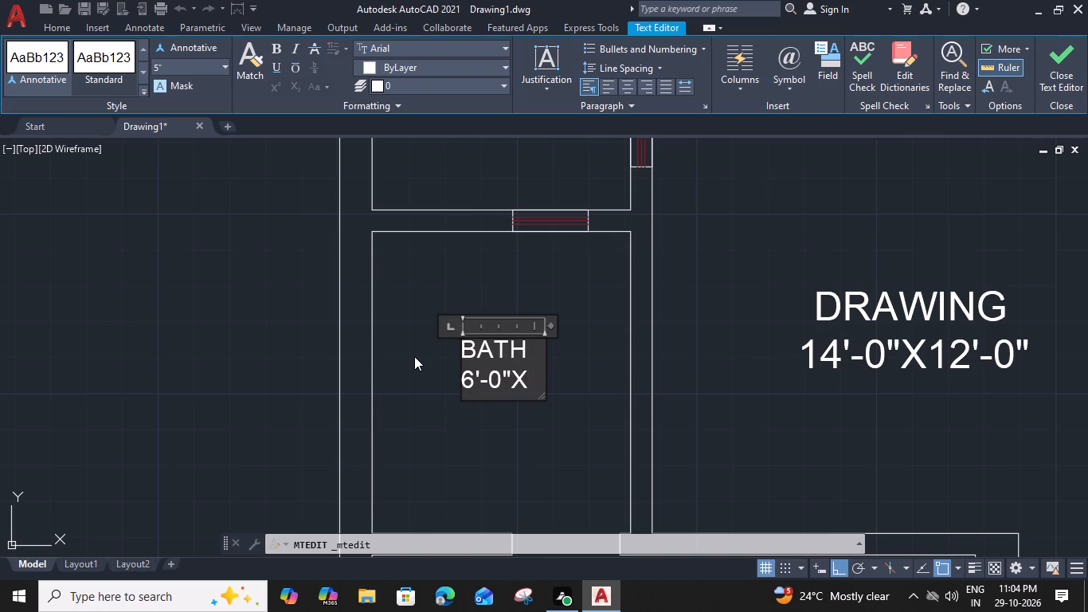
{"action": "type", "text": "7'"}
{"action": "type", "text": "-0\""}
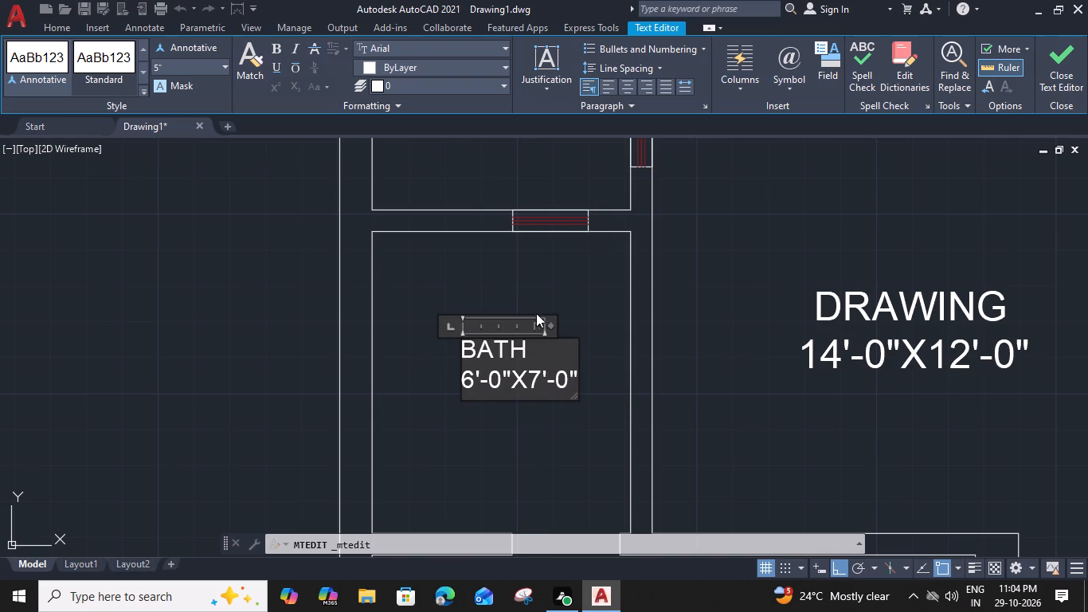
Widen the BATH label's text box to fit the size line and centre the word BATH above it with leading spaces.
{"action": "left_click_drag", "start_coordinate": [553, 327], "coordinate": [593, 328]}
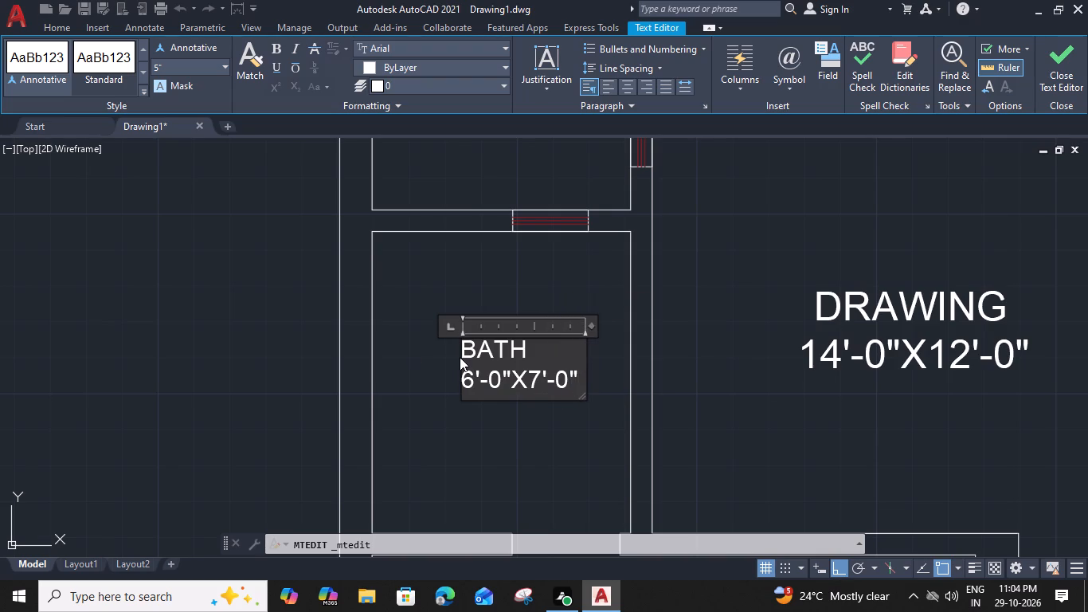
{"action": "left_click", "coordinate": [461, 356]}
{"action": "key", "text": "space"}
{"action": "key", "text": "space"}
{"action": "key", "text": "space"}
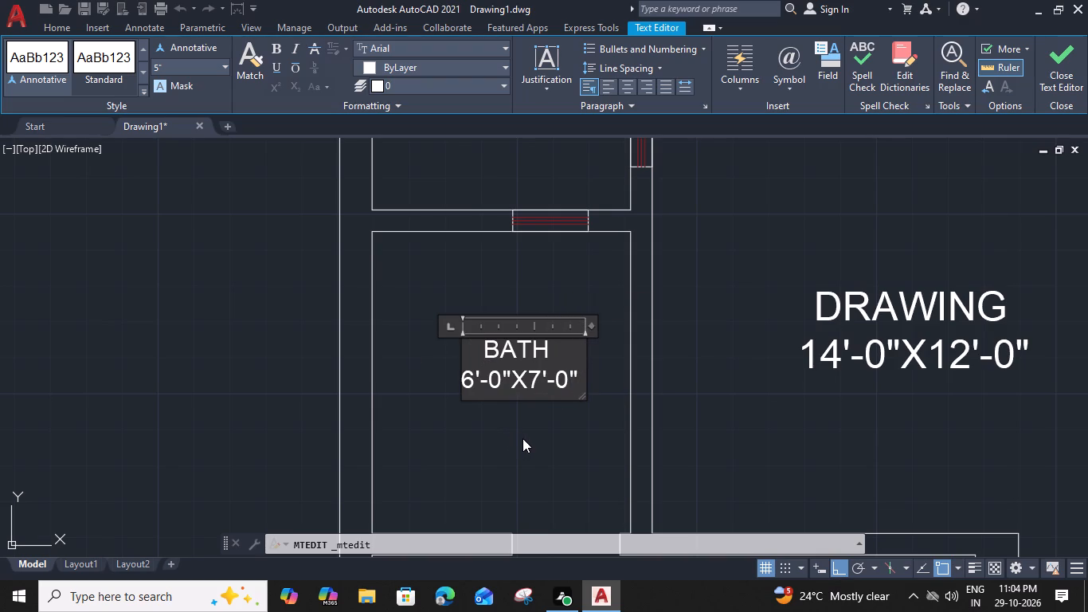
{"action": "left_click", "coordinate": [524, 437]}
Copy the front room's DRAWING label straight south into the narrow strip below that room's window.
{"action": "scroll", "coordinate": [526, 421], "scroll_direction": "down", "scroll_amount": 1}
{"action": "middle_click_drag", "start_coordinate": [541, 434], "coordinate": [529, 296]}
{"action": "scroll", "coordinate": [526, 291], "scroll_direction": "down", "scroll_amount": 1}
{"action": "middle_click_drag", "start_coordinate": [564, 422], "coordinate": [544, 283]}
{"action": "left_click", "coordinate": [541, 289]}
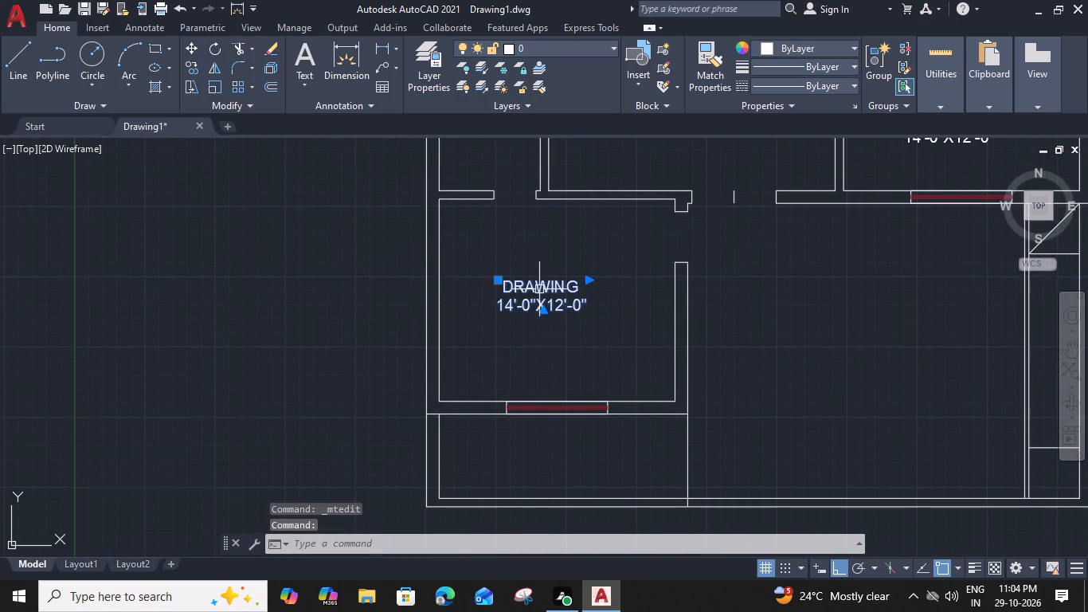
{"action": "key", "text": "c"}
{"action": "type", "text": "O"}
{"action": "key", "text": "space"}
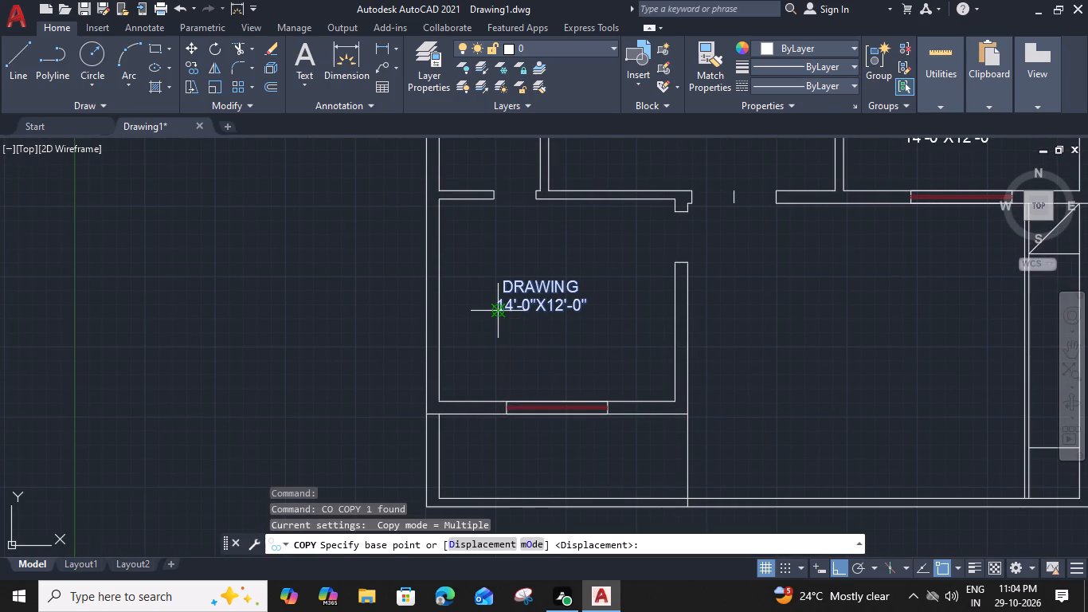
{"action": "left_click_drag", "start_coordinate": [499, 313], "coordinate": [498, 326]}
{"action": "left_click", "coordinate": [502, 465]}
{"action": "key", "text": "Escape"}
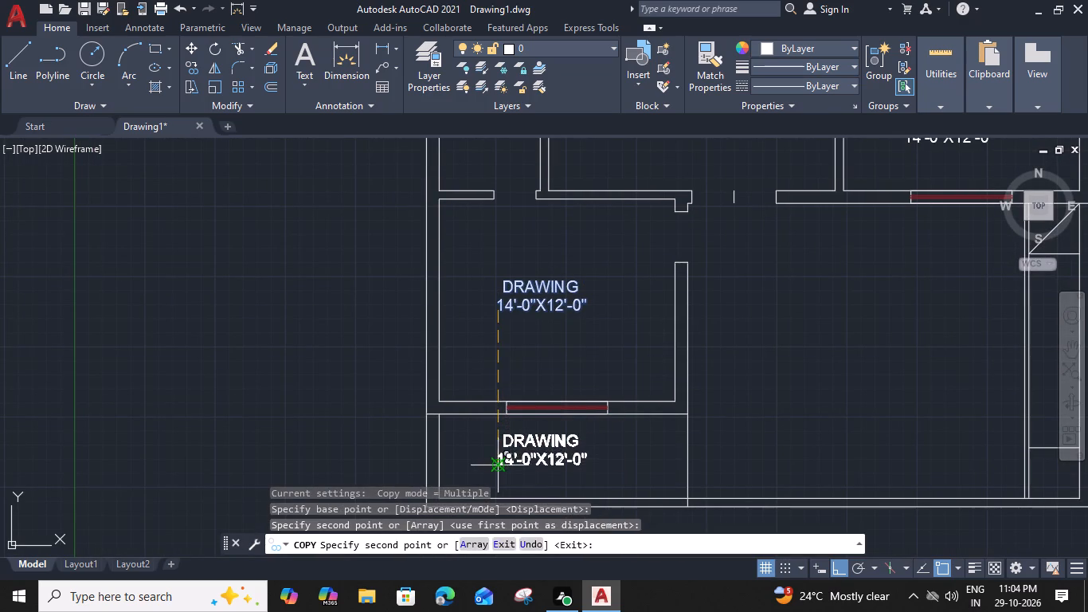
Replace the copied DRAWING label's name and size with the text LAWN WIDE.
{"action": "double_click", "coordinate": [558, 440]}
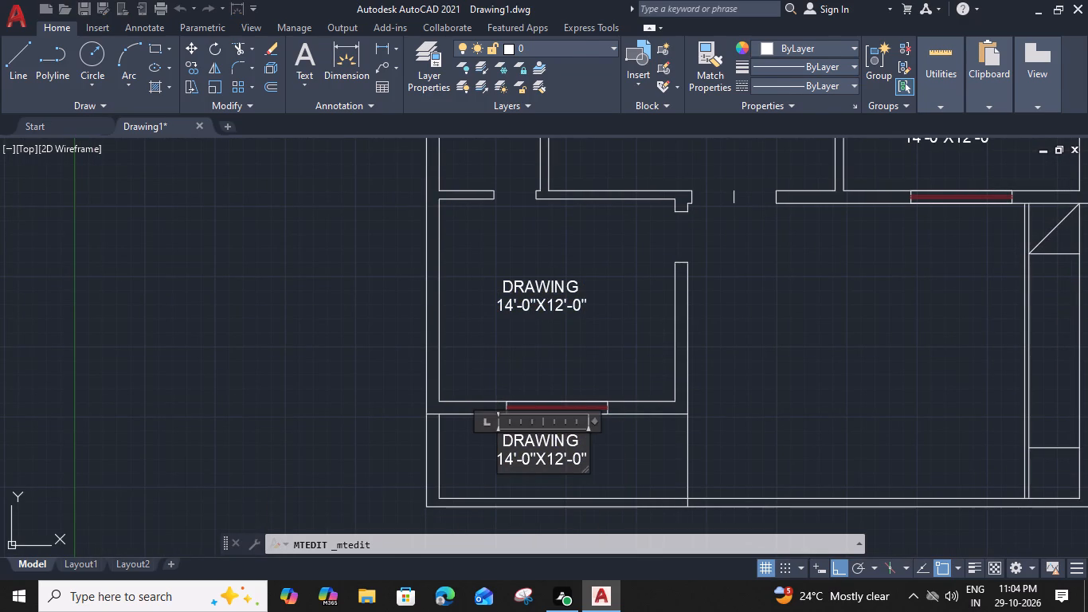
{"action": "scroll", "coordinate": [561, 475], "scroll_direction": "up", "scroll_amount": 1}
{"action": "left_click_drag", "start_coordinate": [600, 452], "coordinate": [545, 455]}
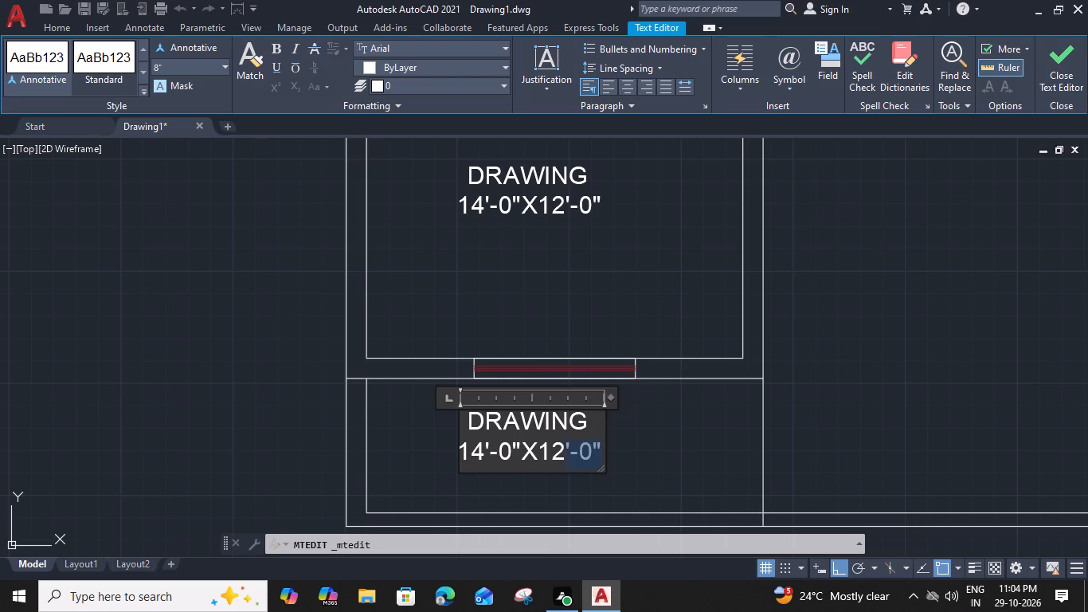
{"action": "left_click_drag", "start_coordinate": [545, 455], "coordinate": [447, 409]}
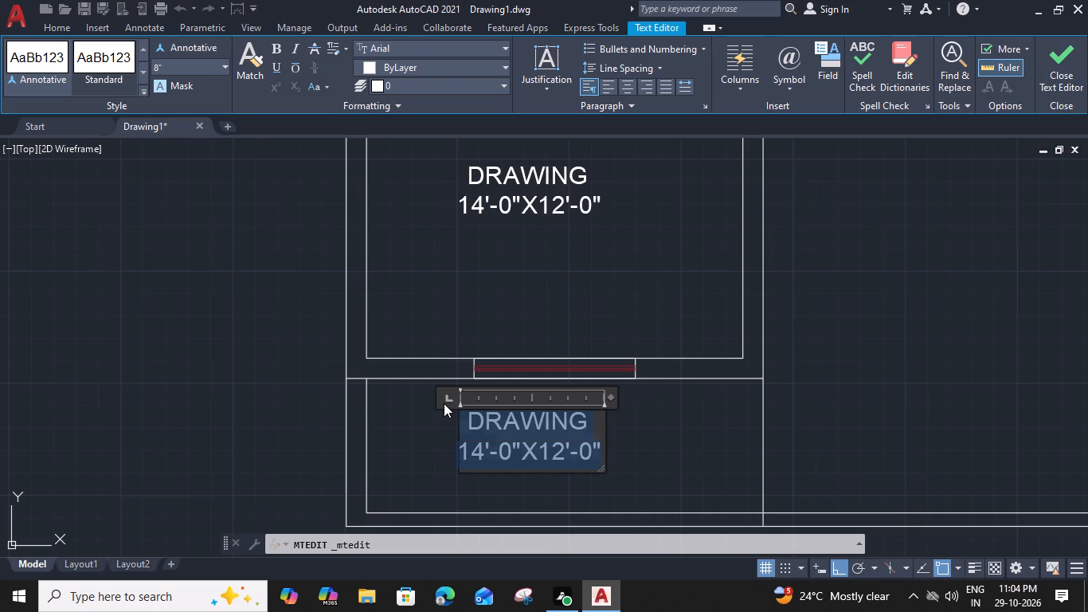
{"action": "type", "text": "LAW"}
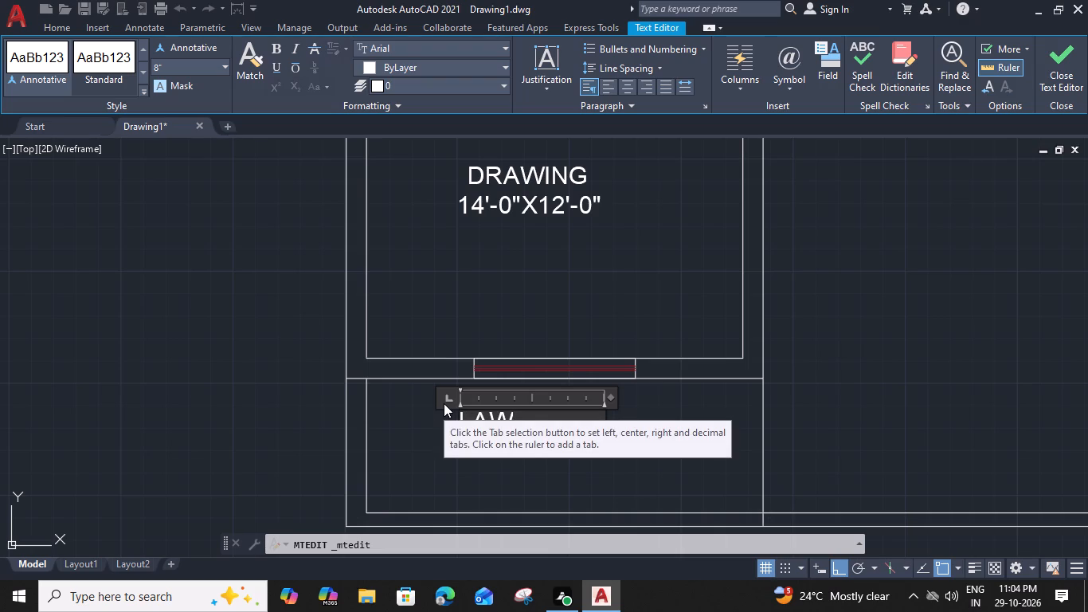
{"action": "type", "text": "N"}
{"action": "key", "text": "space"}
{"action": "type", "text": "WIDE"}
{"action": "key", "text": "Return"}
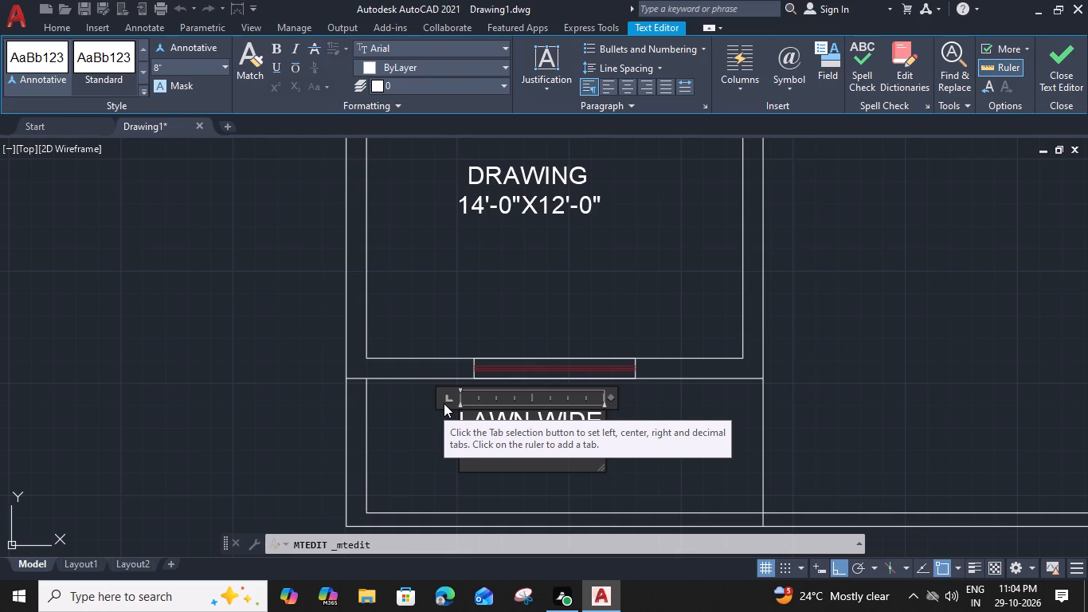
Insert 5'-10" between LAWN and WIDE and widen the text box so the label fits on one line.
{"action": "left_click", "coordinate": [530, 422]}
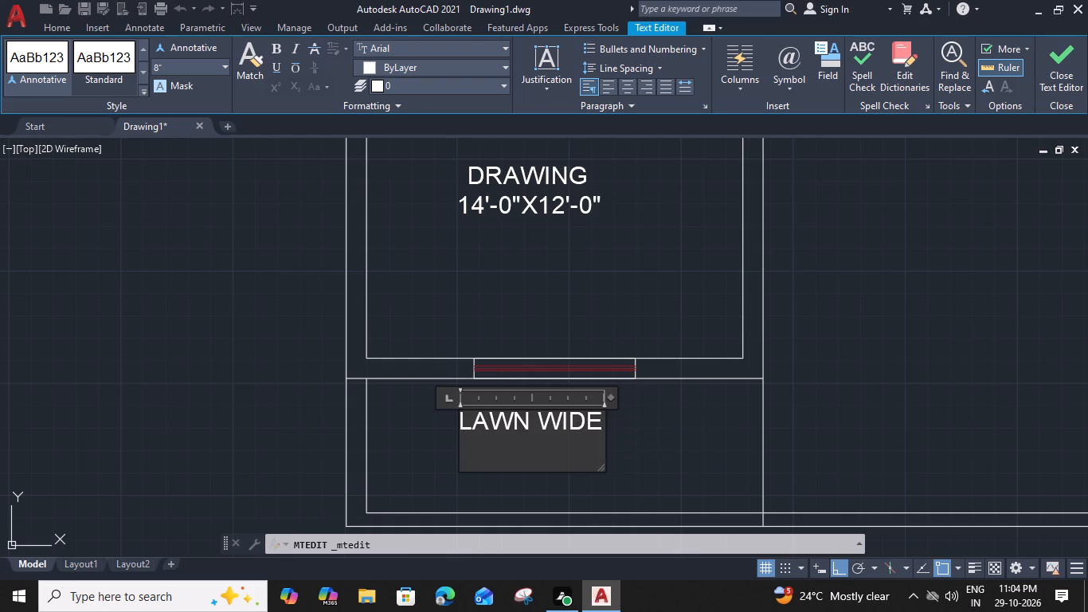
{"action": "key", "text": "space"}
{"action": "type", "text": "5"}
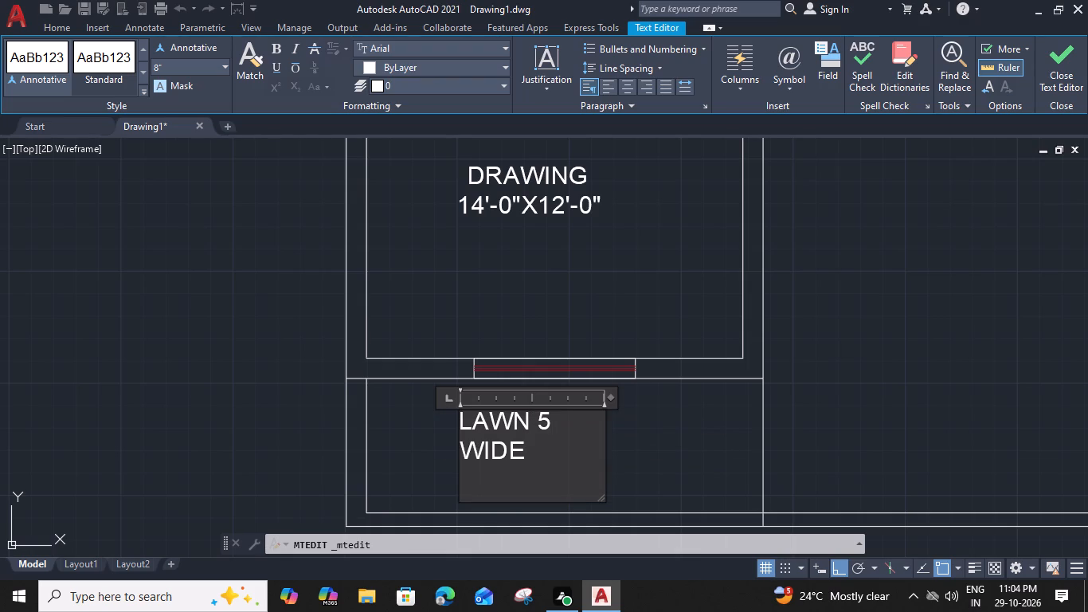
{"action": "type", "text": "'-0"}
{"action": "key", "text": "BackSpace"}
{"action": "type", "text": "10"}
{"action": "key", "text": "shift+quotedbl"}
{"action": "left_click_drag", "start_coordinate": [609, 397], "coordinate": [692, 404]}
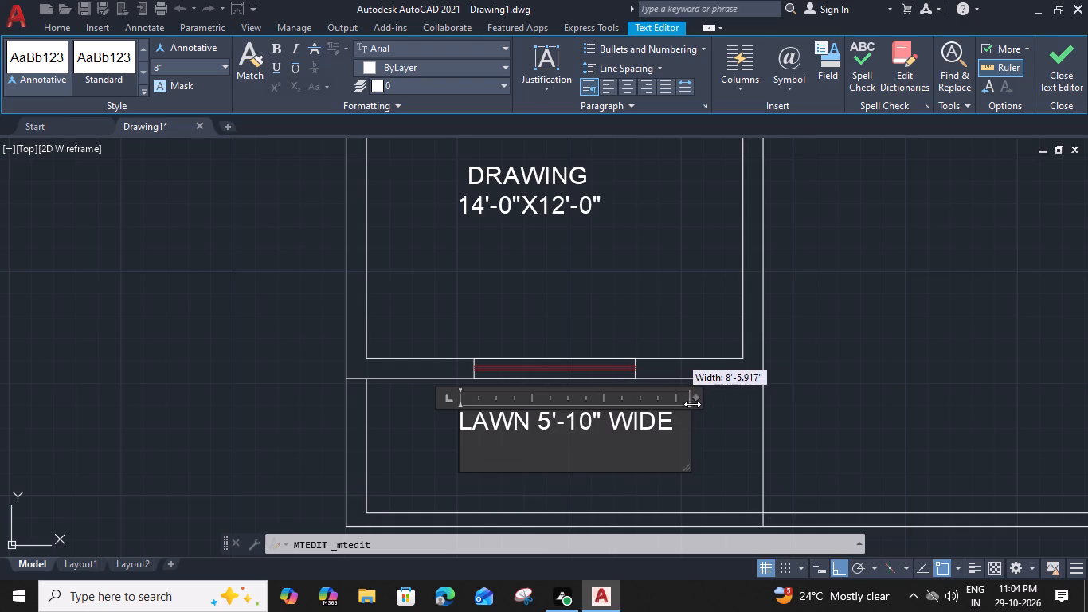
{"action": "left_click_drag", "start_coordinate": [692, 404], "coordinate": [681, 404]}
{"action": "left_click", "coordinate": [712, 480]}
Move the LAWN 5'-10" WIDE label slightly south to centre it in its strip.
{"action": "left_click", "coordinate": [515, 414]}
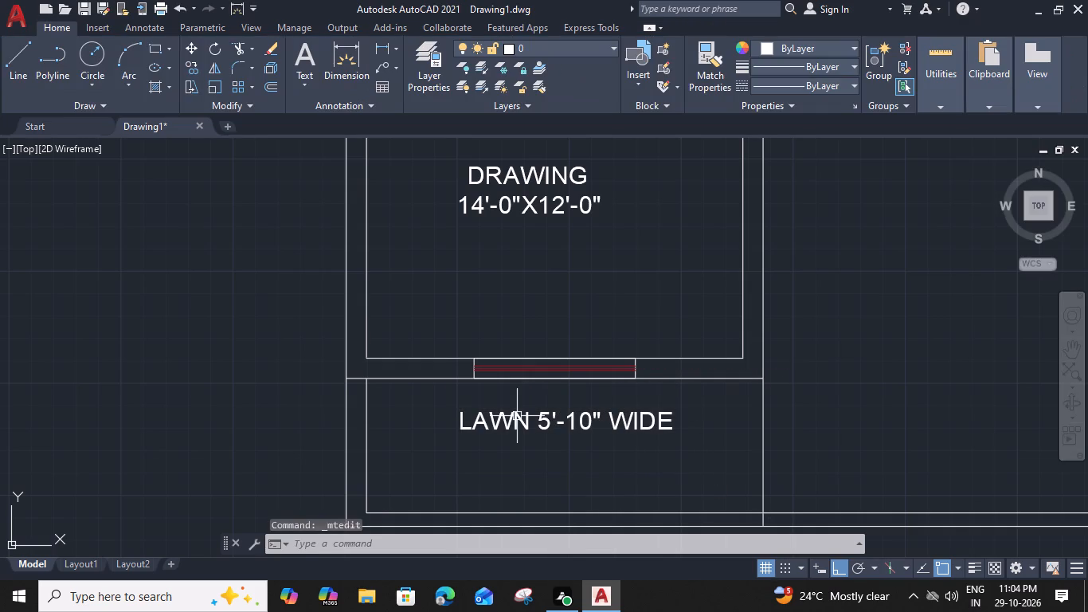
{"action": "type", "text": "M"}
{"action": "key", "text": "space"}
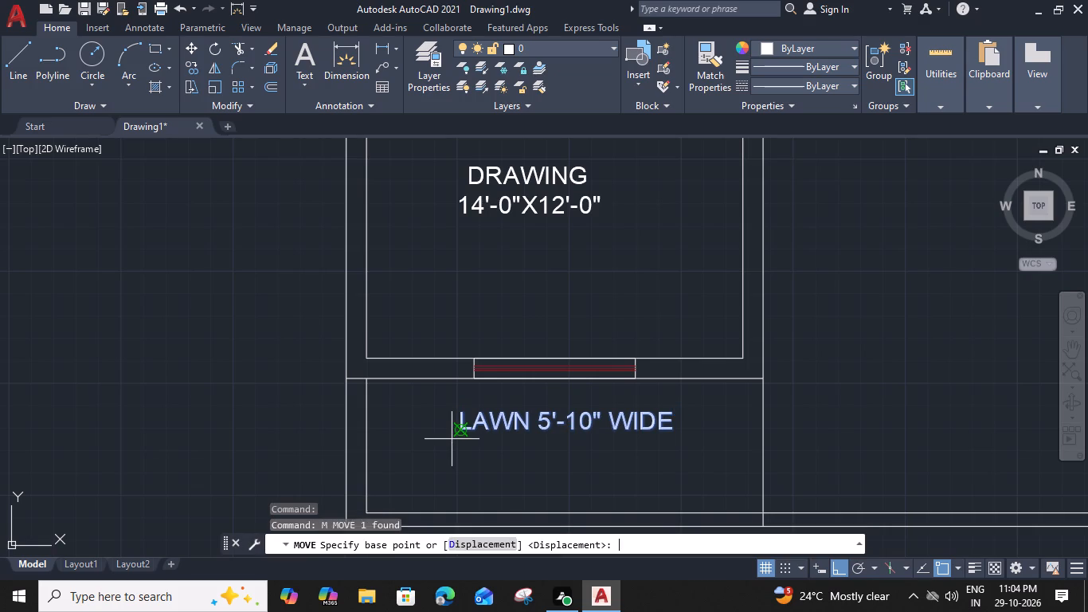
{"action": "left_click", "coordinate": [463, 434]}
{"action": "left_click", "coordinate": [465, 457]}
Measure the width and depth of the central room east of the patio and bath.
{"action": "scroll", "coordinate": [639, 405], "scroll_direction": "down", "scroll_amount": 1}
{"action": "middle_click_drag", "start_coordinate": [736, 417], "coordinate": [738, 418]}
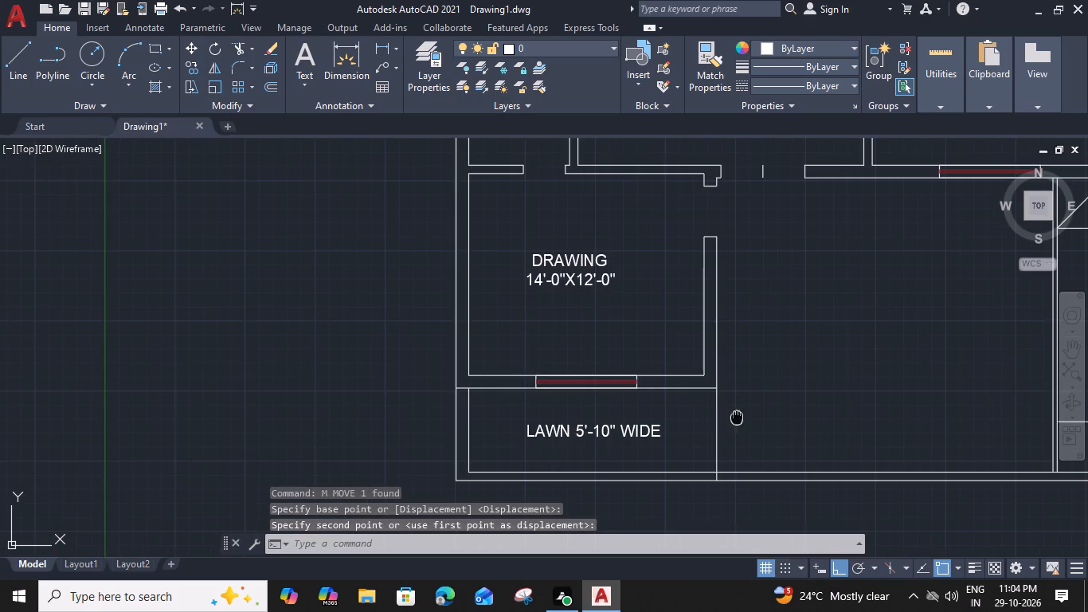
{"action": "middle_click_drag", "start_coordinate": [738, 418], "coordinate": [651, 426]}
{"action": "scroll", "coordinate": [681, 385], "scroll_direction": "down", "scroll_amount": 2}
{"action": "middle_click_drag", "start_coordinate": [700, 383], "coordinate": [661, 393]}
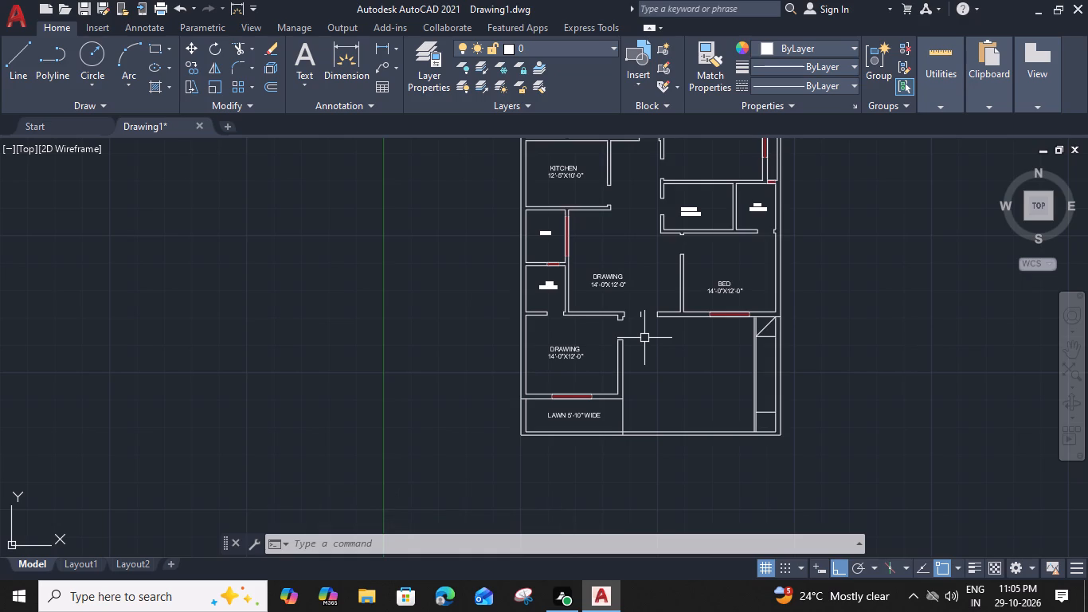
{"action": "scroll", "coordinate": [609, 274], "scroll_direction": "up", "scroll_amount": 2}
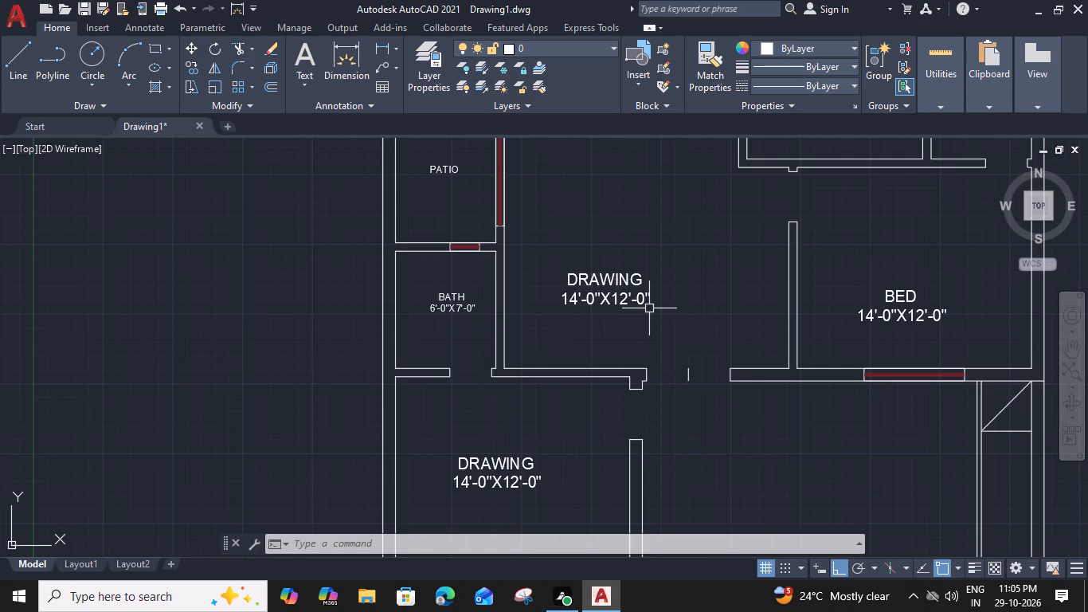
{"action": "type", "text": "MEA"}
{"action": "key", "text": "space"}
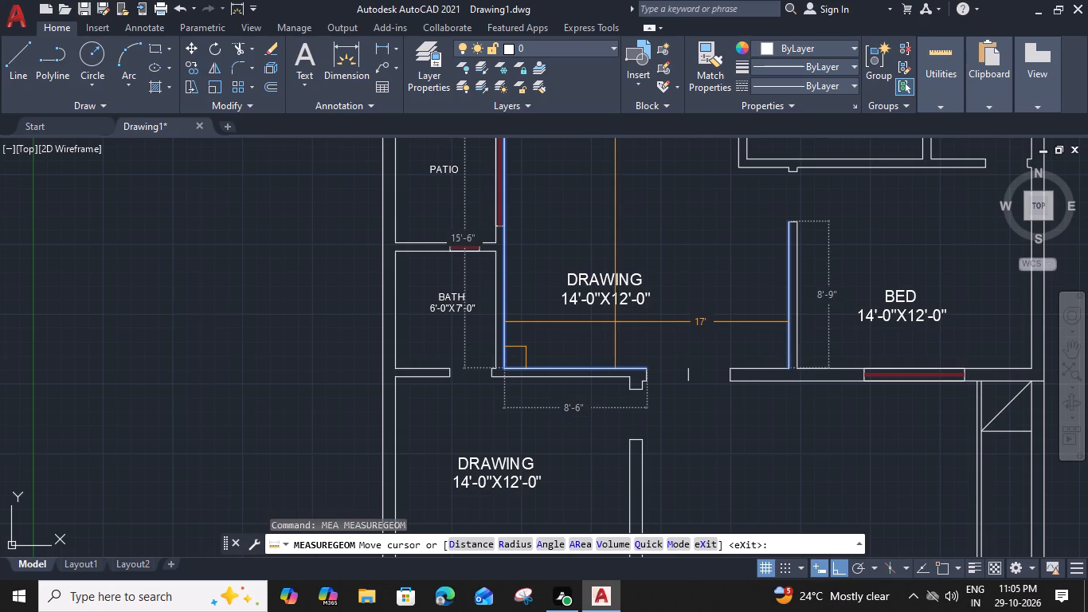
{"action": "middle_click_drag", "start_coordinate": [551, 321], "coordinate": [554, 363]}
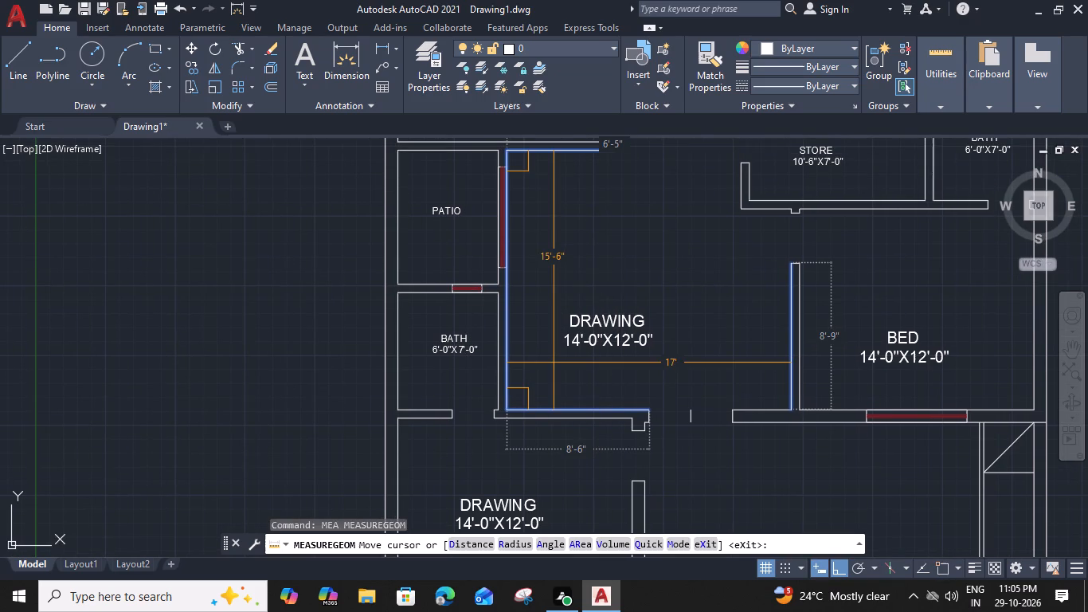
{"action": "key", "text": "Escape"}
Change the central room's DRAWING label to LOUNGE with a second dimension of 17'-0", indenting the name to centre it above the size.
{"action": "double_click", "coordinate": [601, 338]}
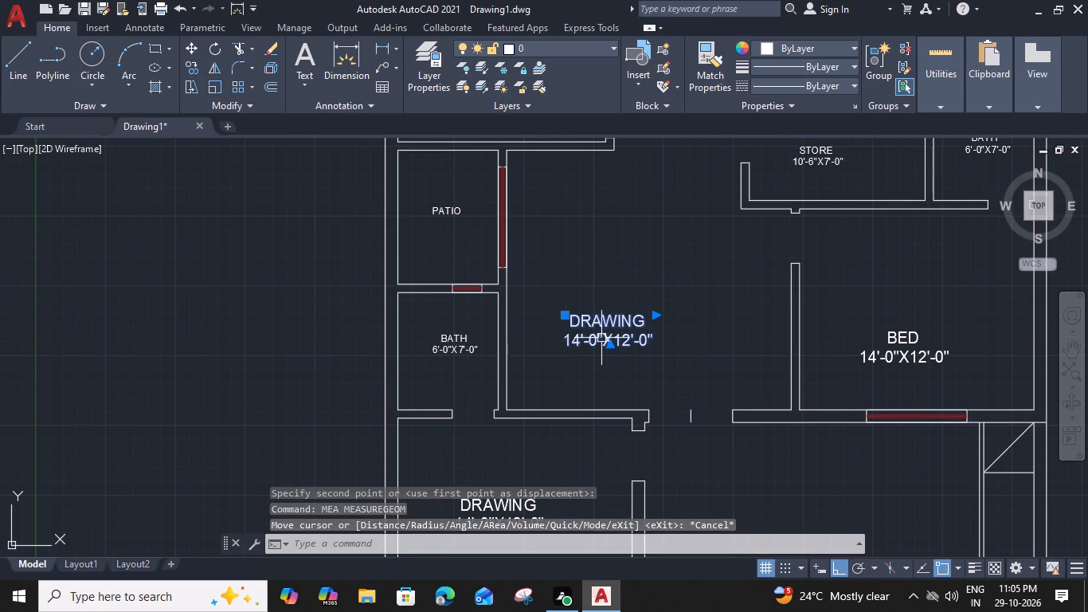
{"action": "scroll", "coordinate": [614, 347], "scroll_direction": "up", "scroll_amount": 1}
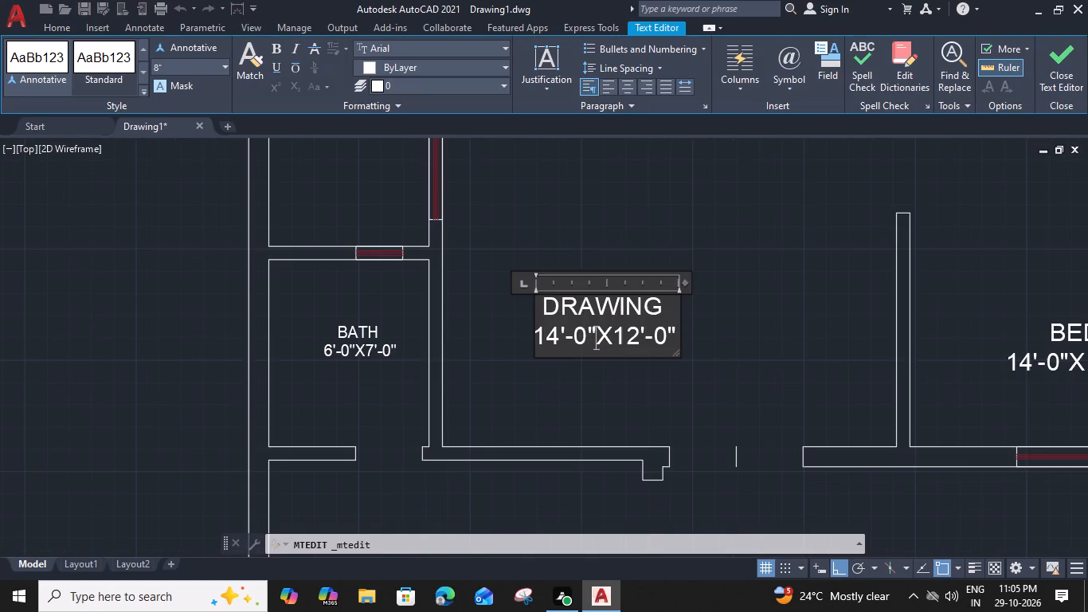
{"action": "left_click_drag", "start_coordinate": [640, 339], "coordinate": [628, 339]}
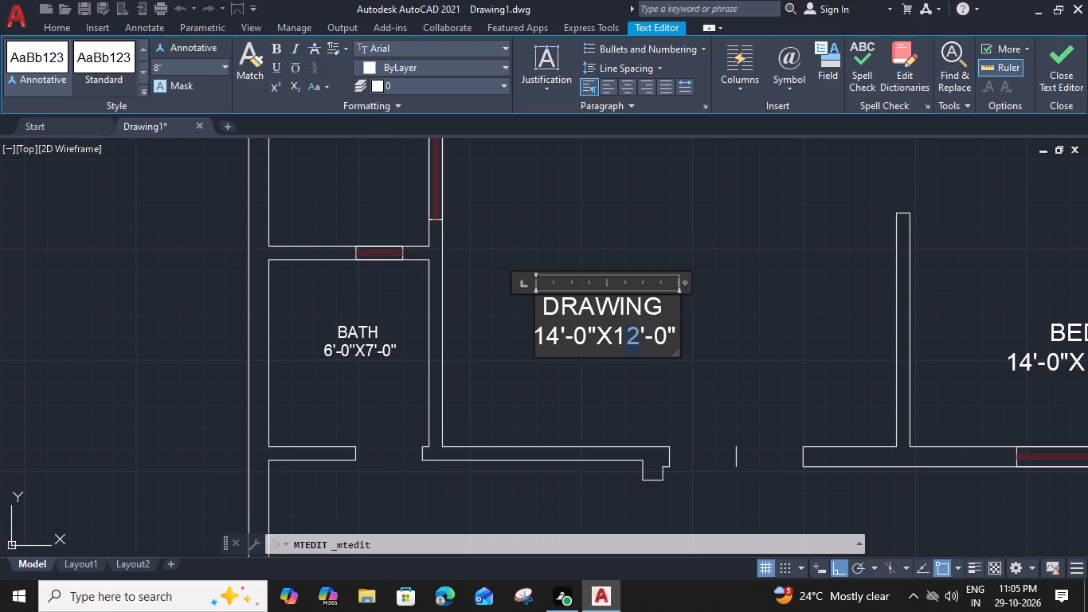
{"action": "key", "text": "7"}
{"action": "middle_click_drag", "start_coordinate": [598, 353], "coordinate": [573, 388]}
{"action": "left_click_drag", "start_coordinate": [636, 344], "coordinate": [624, 349]}
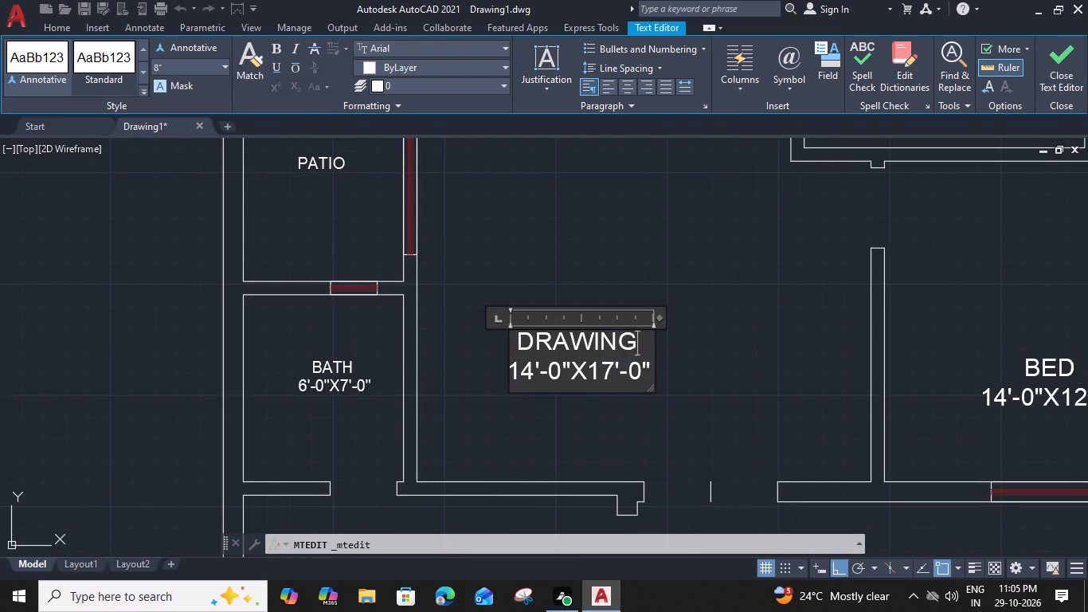
{"action": "left_click_drag", "start_coordinate": [624, 349], "coordinate": [491, 351]}
{"action": "type", "text": "LOUNGE"}
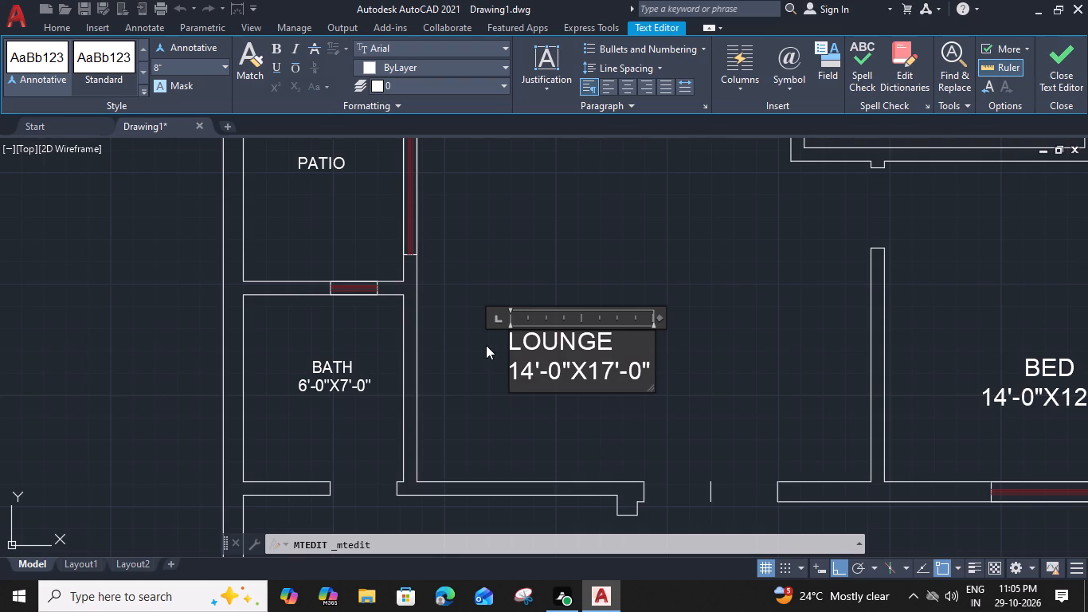
{"action": "left_click", "coordinate": [510, 344]}
{"action": "key", "text": "space"}
{"action": "key", "text": "space"}
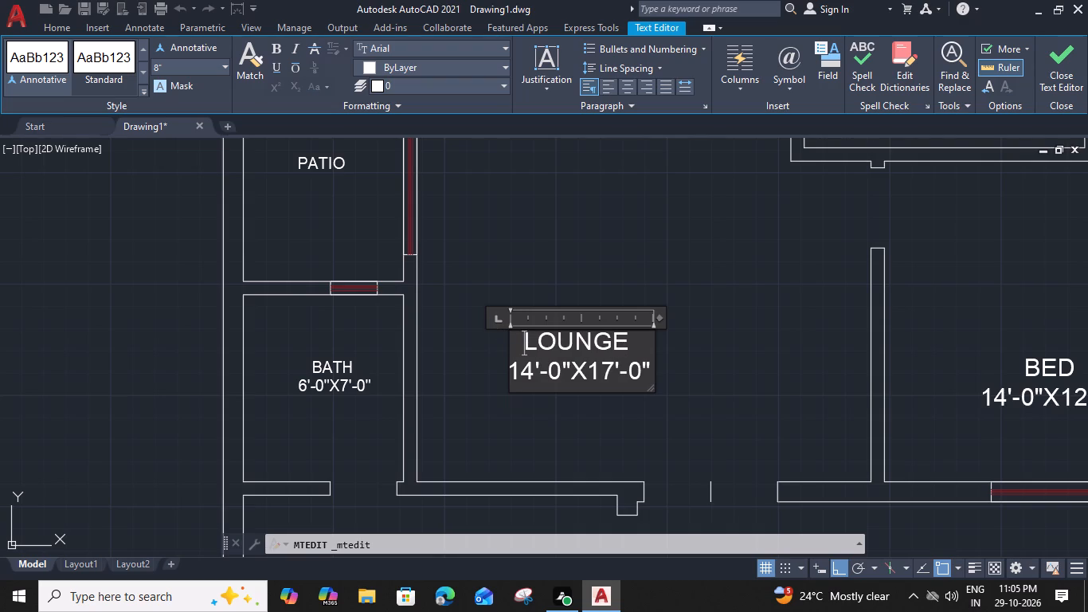
{"action": "left_click", "coordinate": [553, 416]}
Measure the lounge's width and depth again.
{"action": "key", "text": "m"}
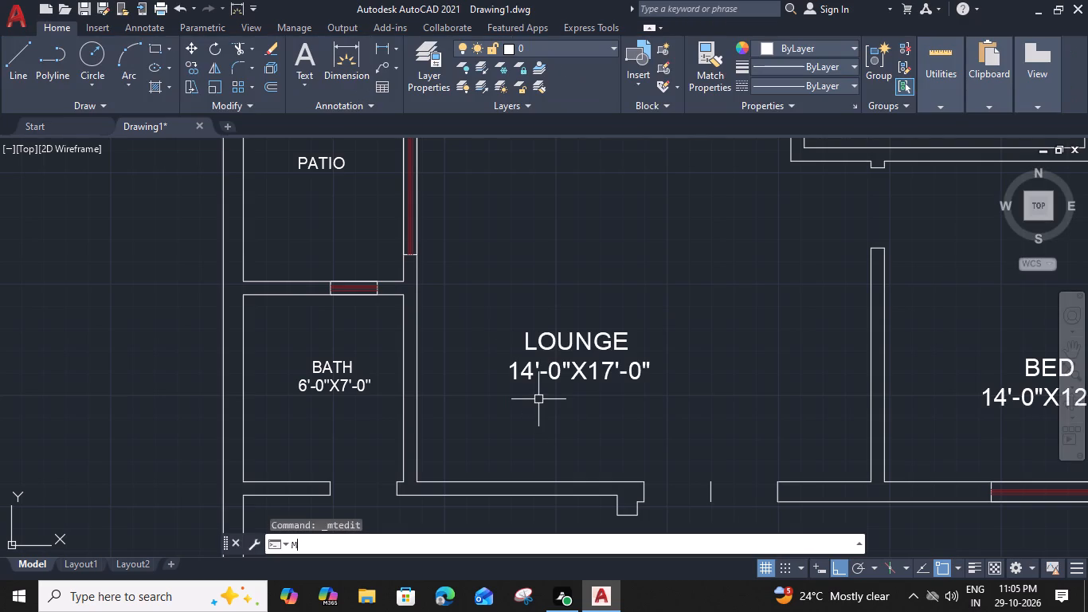
{"action": "key", "text": "e"}
{"action": "type", "text": "A"}
{"action": "key", "text": "space"}
{"action": "scroll", "coordinate": [486, 402], "scroll_direction": "down", "scroll_amount": 1}
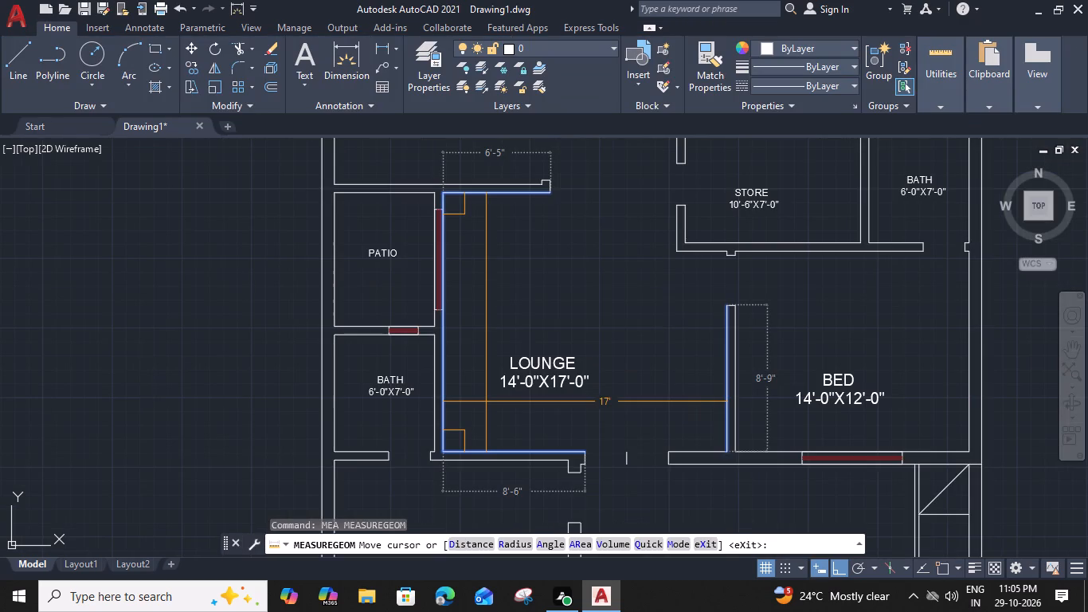
{"action": "key", "text": "Escape"}
Set the first dimension in the LOUNGE label to 15'-6".
{"action": "double_click", "coordinate": [549, 380]}
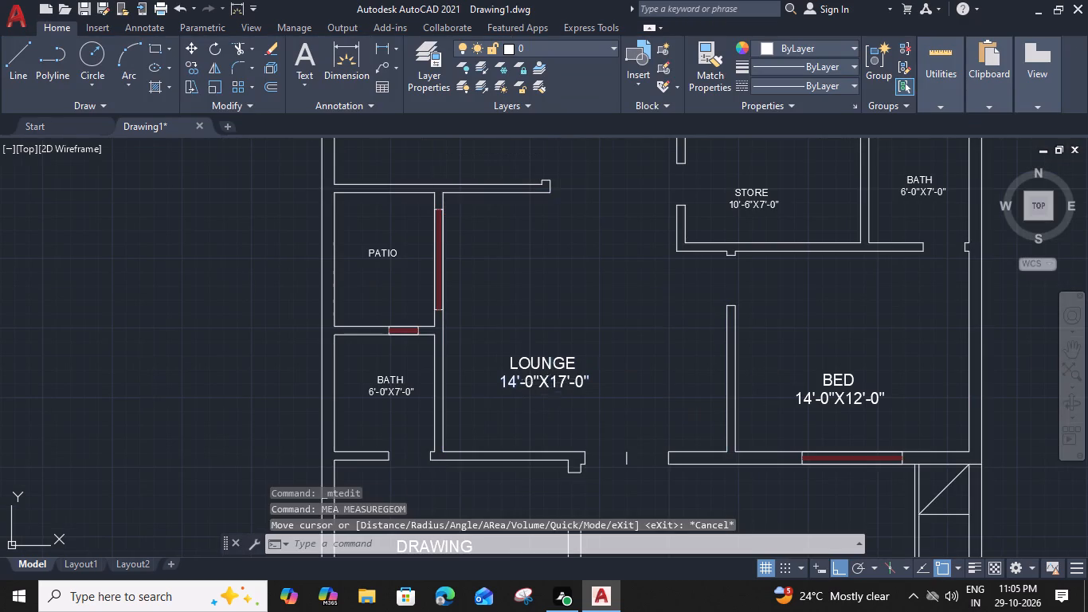
{"action": "scroll", "coordinate": [514, 383], "scroll_direction": "up", "scroll_amount": 3}
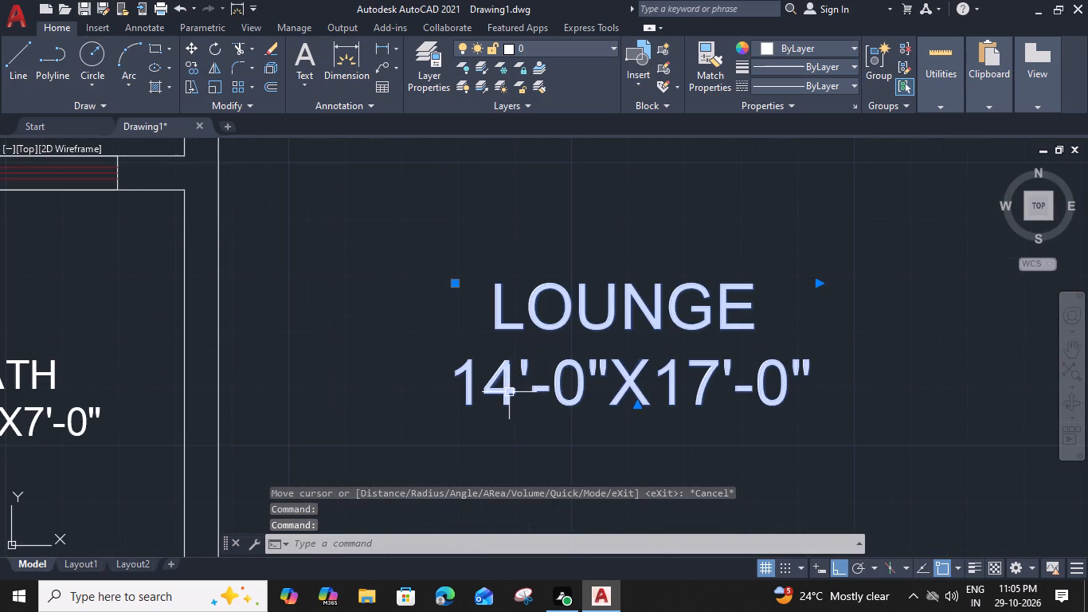
{"action": "double_click", "coordinate": [509, 392]}
{"action": "left_click_drag", "start_coordinate": [512, 392], "coordinate": [501, 392]}
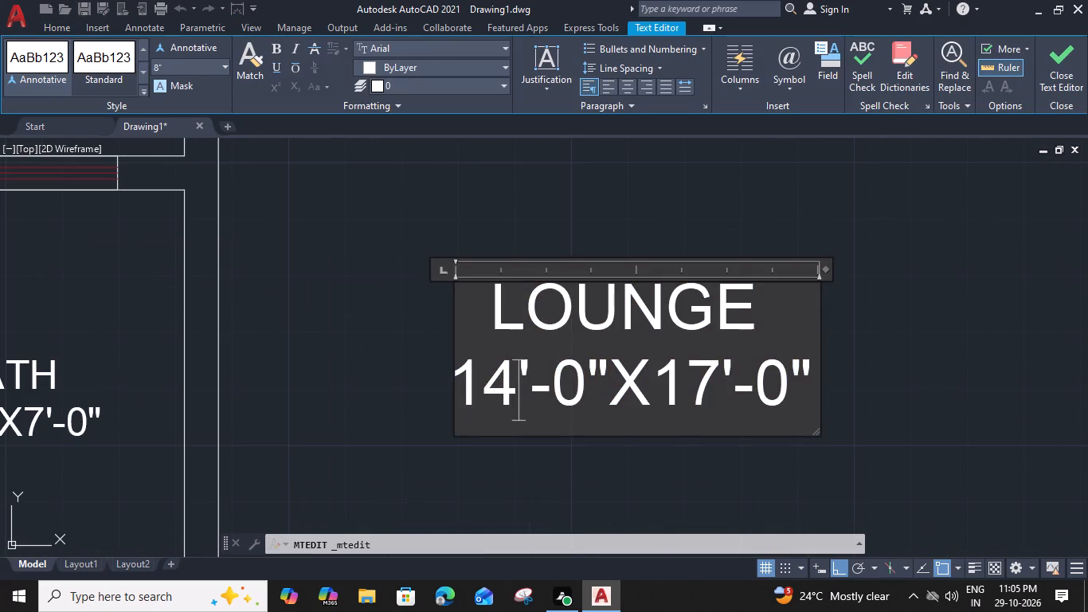
{"action": "left_click_drag", "start_coordinate": [501, 392], "coordinate": [496, 392]}
{"action": "key", "text": "5"}
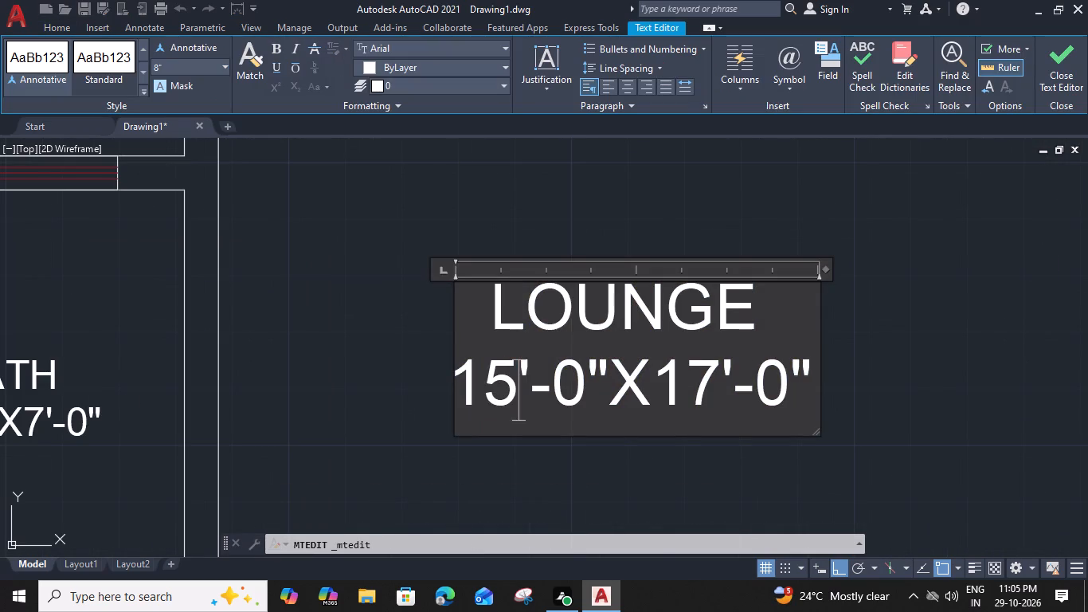
{"action": "left_click_drag", "start_coordinate": [550, 393], "coordinate": [577, 394]}
{"action": "key", "text": "6"}
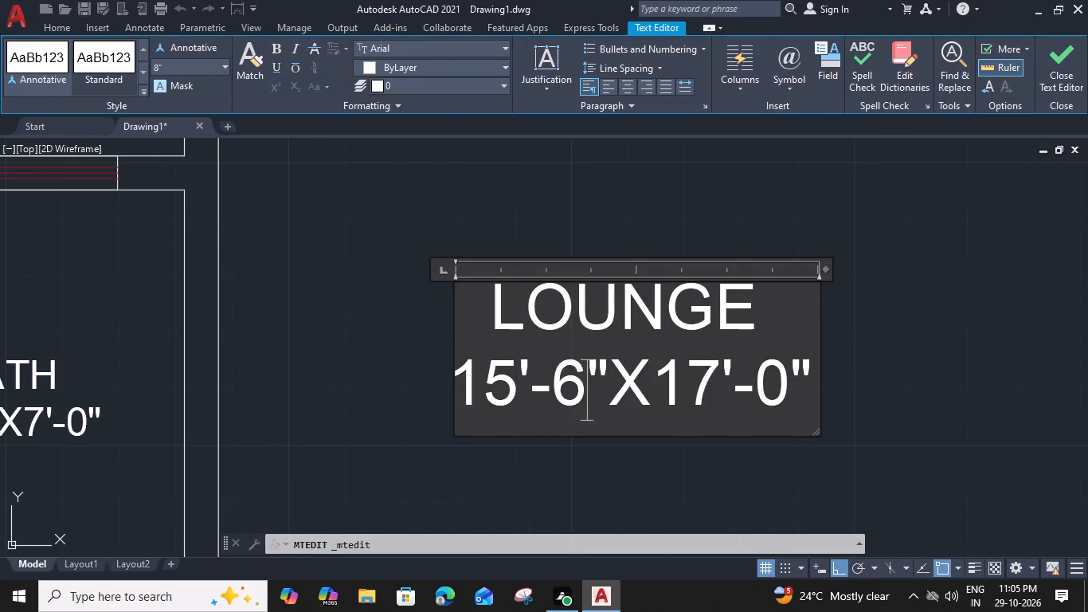
{"action": "scroll", "coordinate": [567, 391], "scroll_direction": "down", "scroll_amount": 2}
{"action": "left_click", "coordinate": [734, 396]}
{"action": "scroll", "coordinate": [733, 389], "scroll_direction": "down", "scroll_amount": 1}
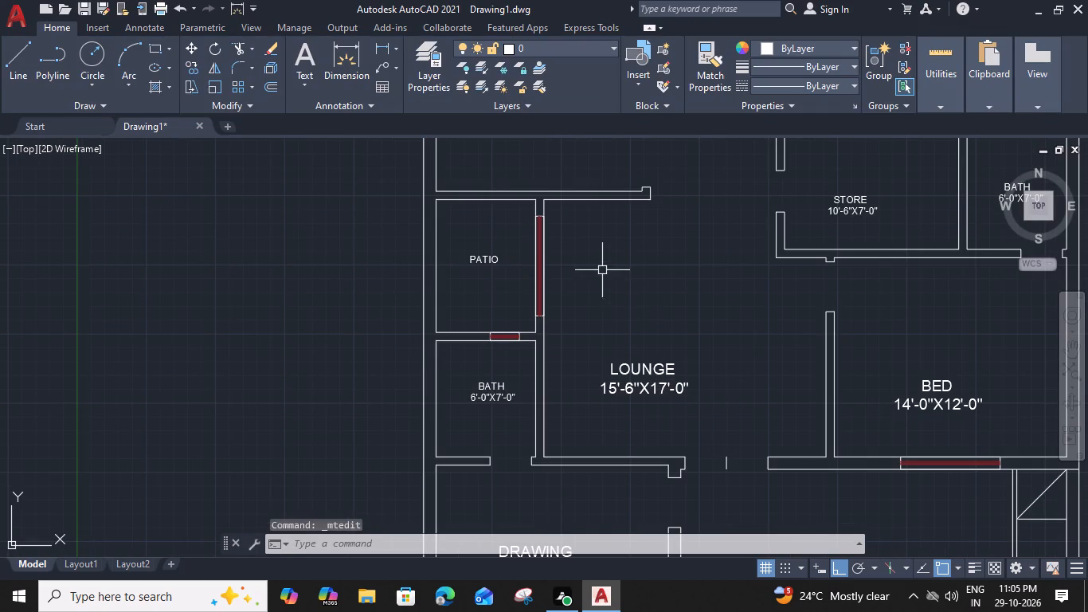
Copy the PATIO label straight east into the open space north of the LOUNGE label.
{"action": "left_click", "coordinate": [492, 259]}
{"action": "key", "text": "c"}
{"action": "key", "text": "o"}
{"action": "key", "text": "space"}
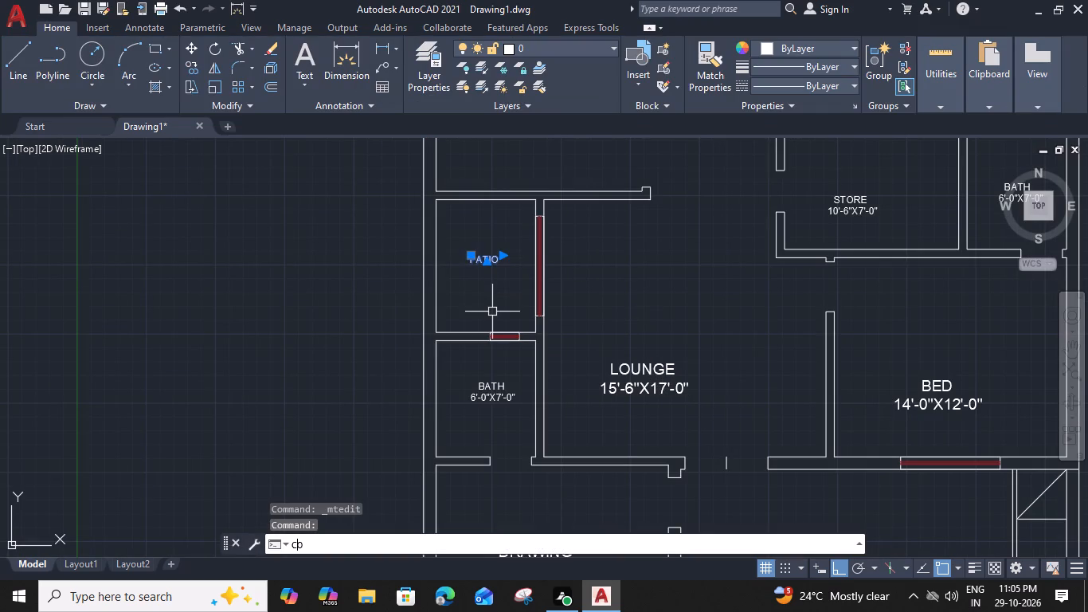
{"action": "left_click", "coordinate": [499, 261]}
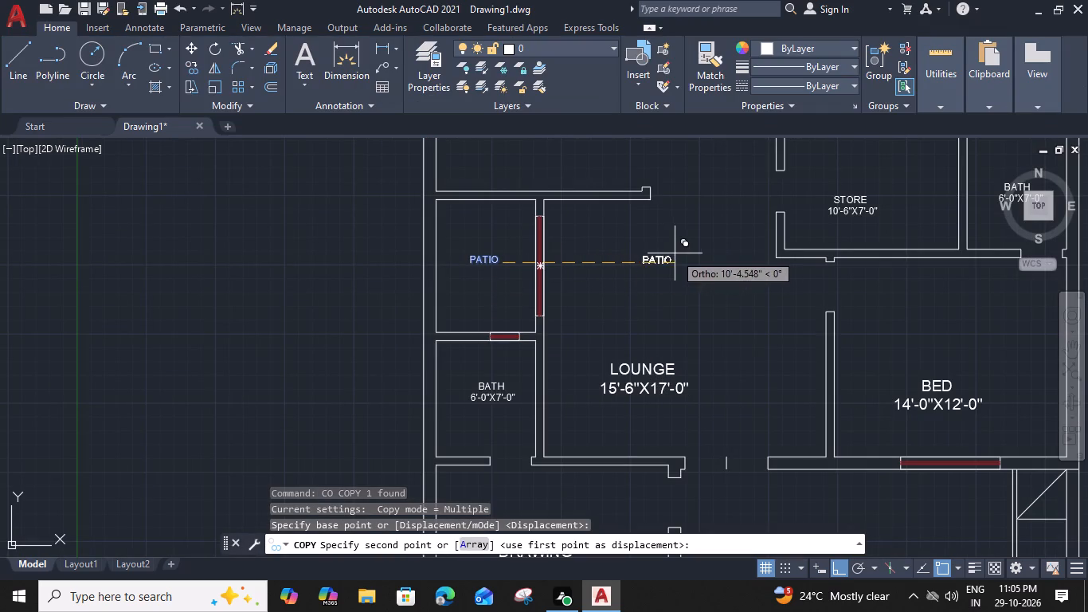
{"action": "left_click", "coordinate": [730, 253]}
{"action": "key", "text": "Escape"}
Move the copied PATIO label straight north into the passage east of the kitchen.
{"action": "middle_click_drag", "start_coordinate": [714, 273], "coordinate": [703, 363]}
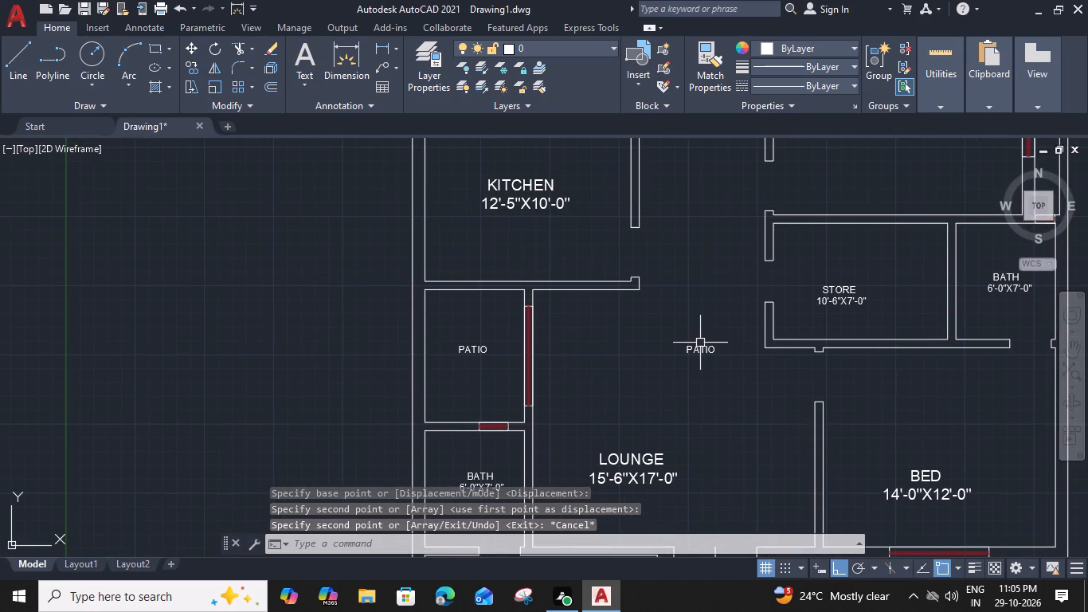
{"action": "left_click", "coordinate": [700, 343]}
{"action": "key", "text": "m"}
{"action": "key", "text": "space"}
{"action": "left_click", "coordinate": [689, 346]}
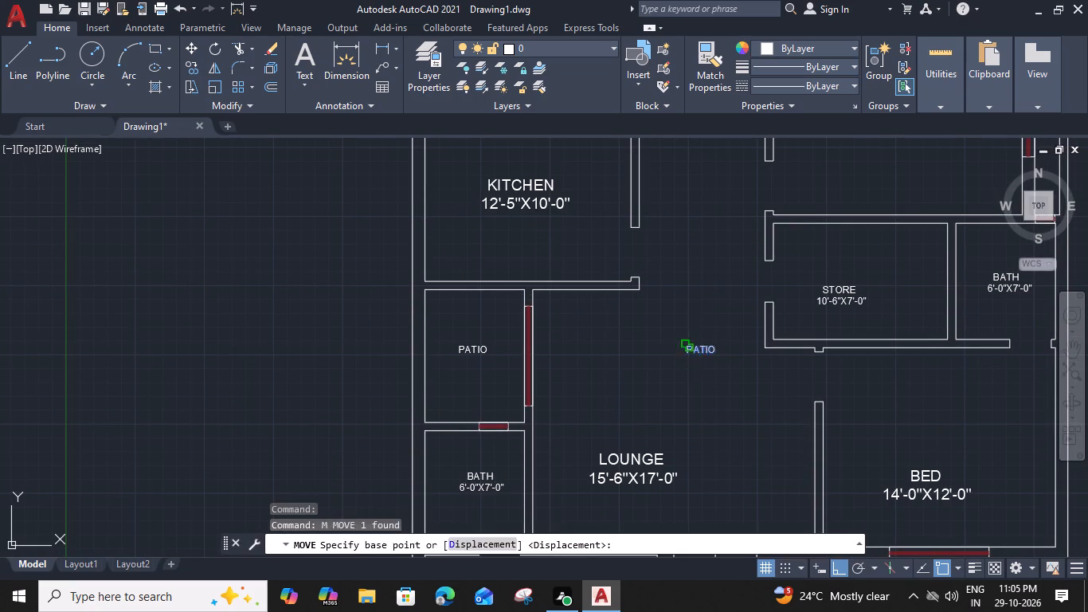
{"action": "left_click", "coordinate": [671, 196]}
{"action": "key", "text": "Escape"}
Set the copied PATIO label's text height to 8", widen its text box and replace its text with LOBBY.
{"action": "middle_click_drag", "start_coordinate": [676, 238], "coordinate": [659, 312]}
{"action": "scroll", "coordinate": [683, 278], "scroll_direction": "up", "scroll_amount": 1}
{"action": "double_click", "coordinate": [686, 267]}
{"action": "scroll", "coordinate": [711, 265], "scroll_direction": "up", "scroll_amount": 2}
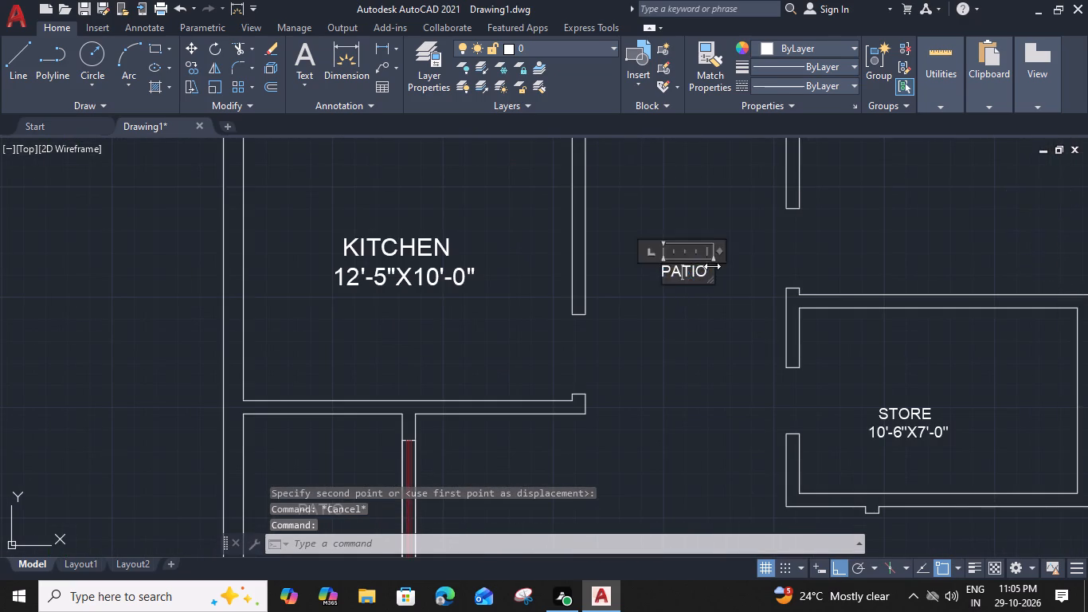
{"action": "left_click_drag", "start_coordinate": [714, 284], "coordinate": [746, 284]}
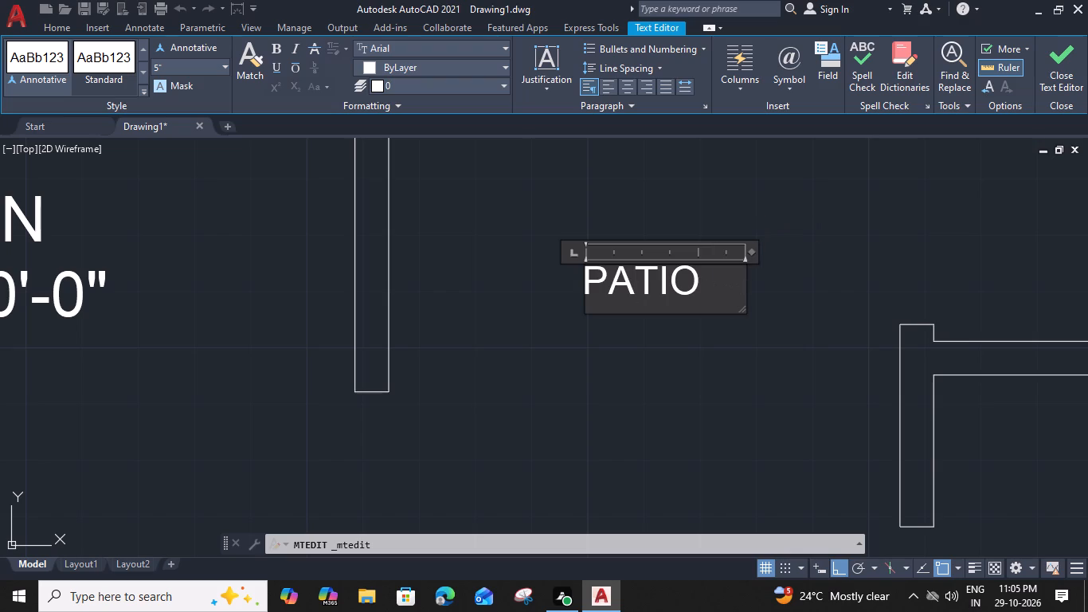
{"action": "left_click_drag", "start_coordinate": [688, 277], "coordinate": [518, 284]}
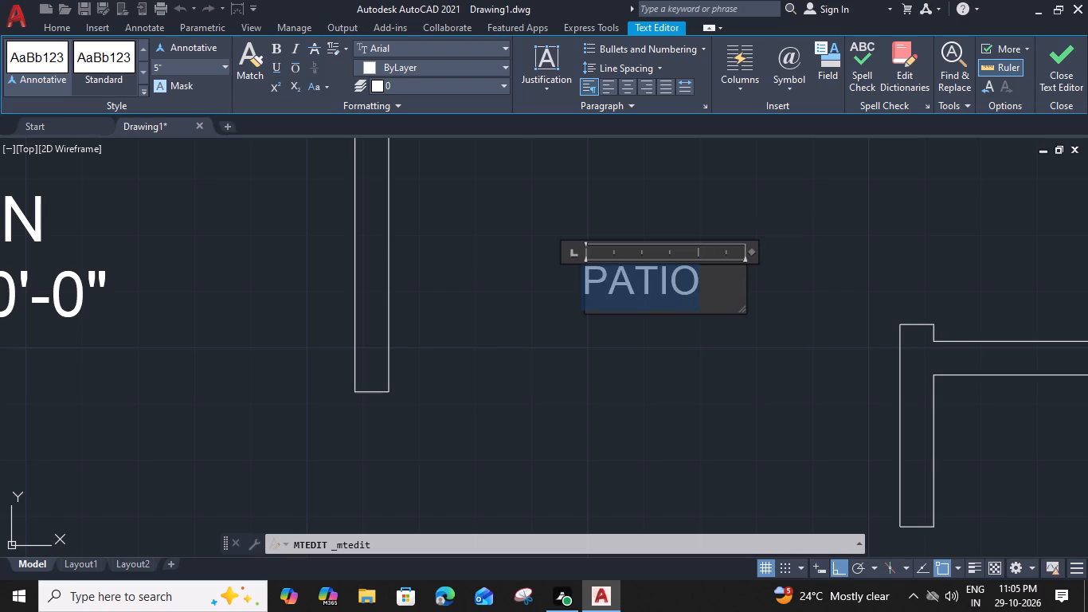
{"action": "left_click", "coordinate": [182, 69]}
{"action": "key", "text": "8"}
{"action": "key", "text": "shift+quotedbl"}
{"action": "key", "text": "Return"}
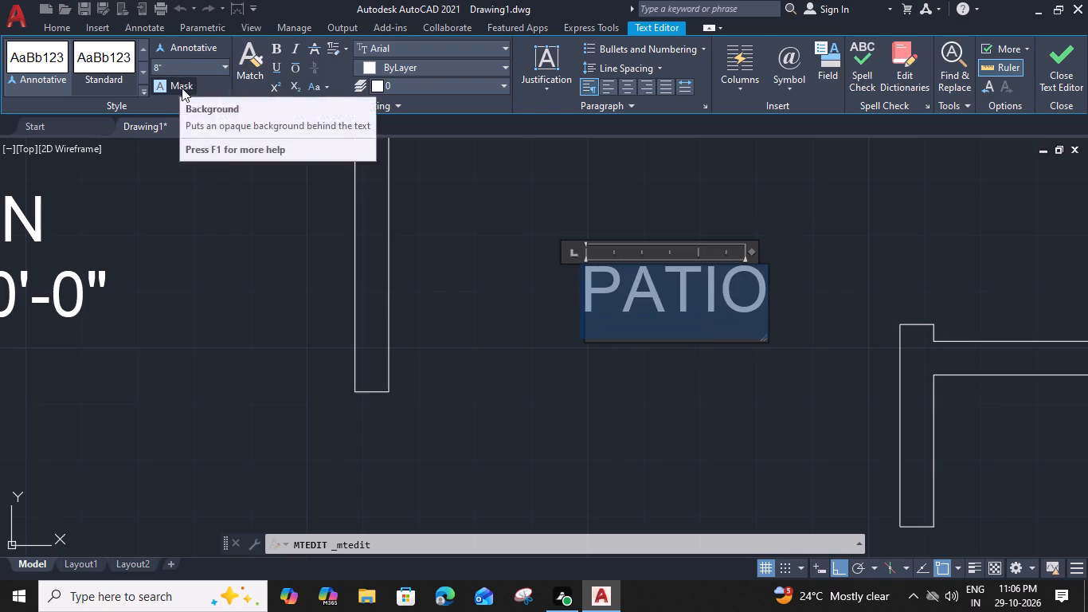
{"action": "left_click_drag", "start_coordinate": [753, 253], "coordinate": [790, 252]}
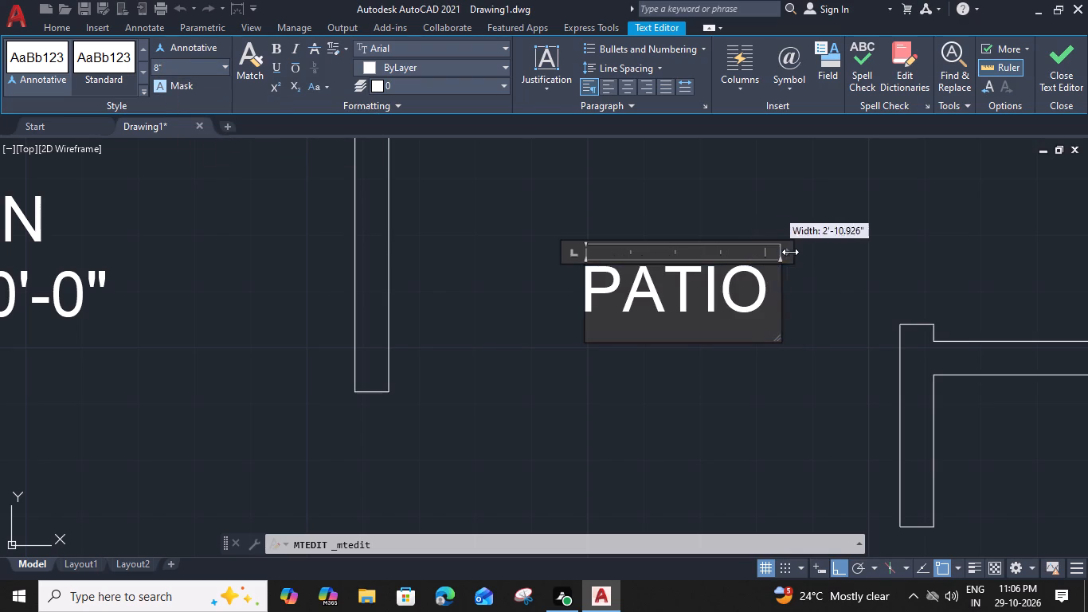
{"action": "left_click_drag", "start_coordinate": [790, 252], "coordinate": [796, 253]}
{"action": "type", "text": "LO"}
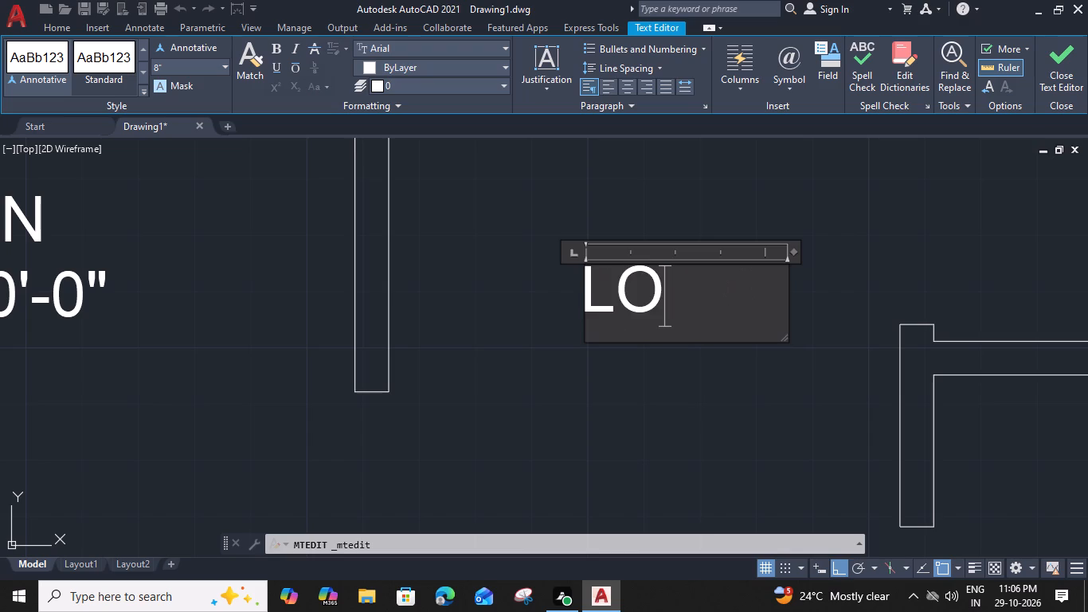
{"action": "type", "text": "BBY"}
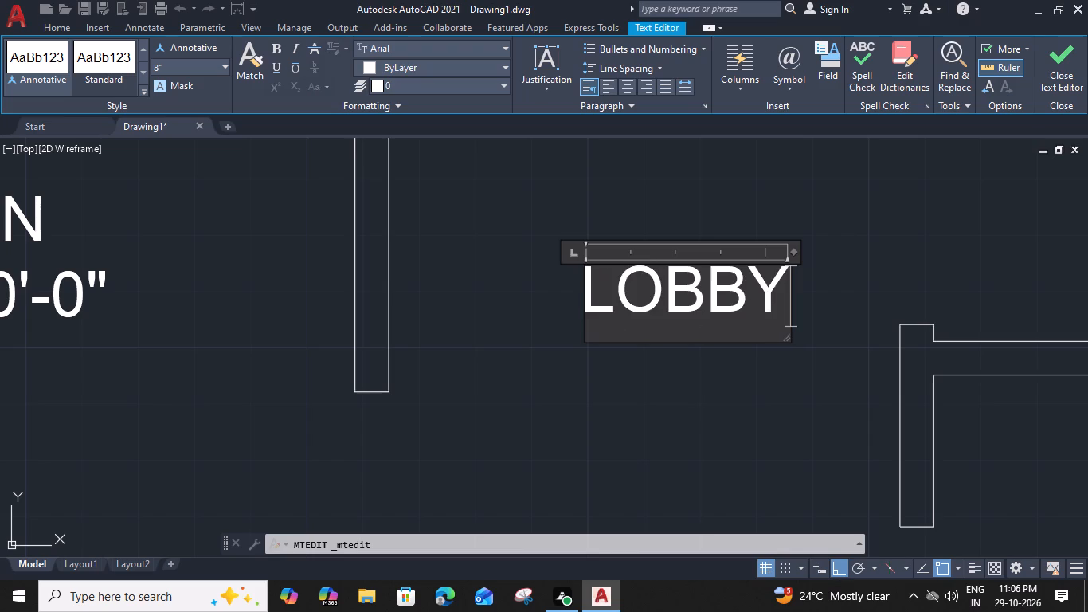
{"action": "left_click", "coordinate": [656, 453]}
Copy the LOUNGE label southeast into the open area east of the drawing room.
{"action": "scroll", "coordinate": [655, 453], "scroll_direction": "down", "scroll_amount": 3}
{"action": "middle_click_drag", "start_coordinate": [652, 462], "coordinate": [645, 226]}
{"action": "scroll", "coordinate": [646, 297], "scroll_direction": "down", "scroll_amount": 1}
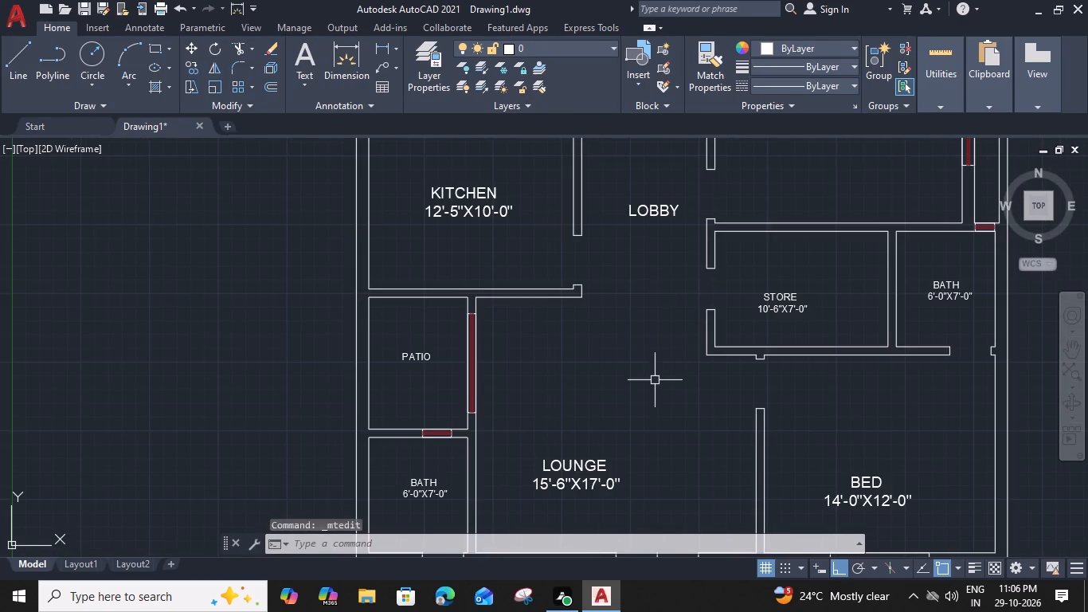
{"action": "middle_click_drag", "start_coordinate": [655, 395], "coordinate": [652, 322]}
{"action": "middle_click_drag", "start_coordinate": [646, 445], "coordinate": [612, 277]}
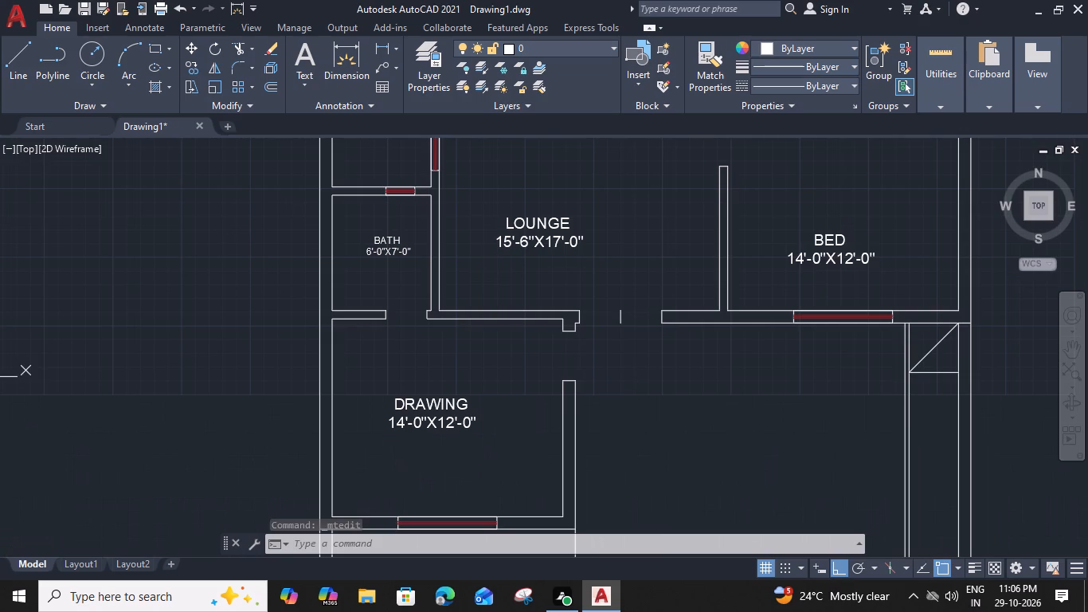
{"action": "left_click", "coordinate": [536, 238]}
{"action": "key", "text": "c"}
{"action": "type", "text": "O"}
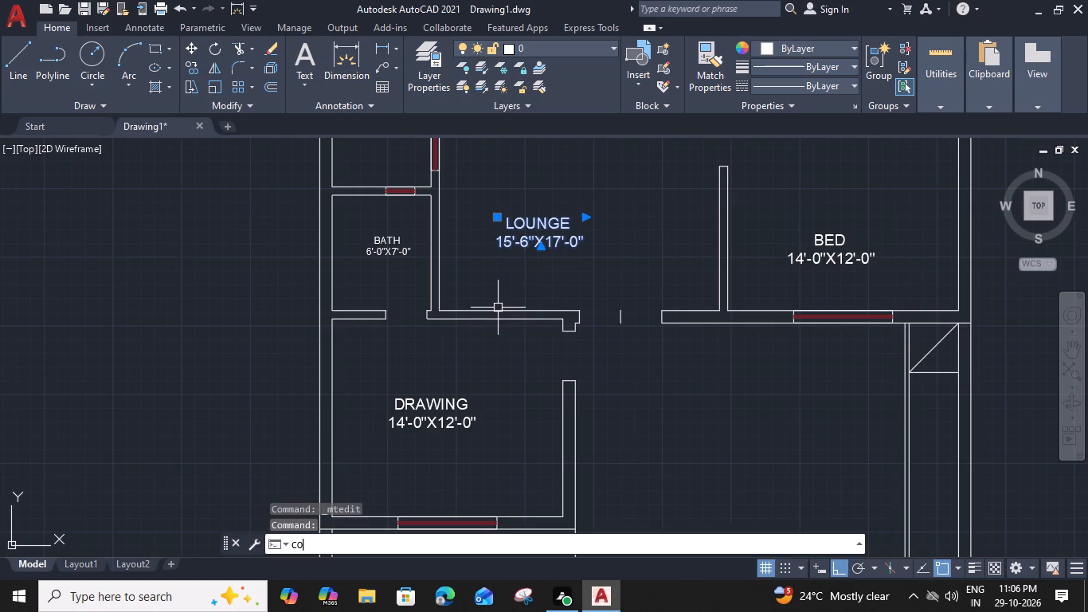
{"action": "key", "text": "space"}
{"action": "left_click", "coordinate": [440, 240]}
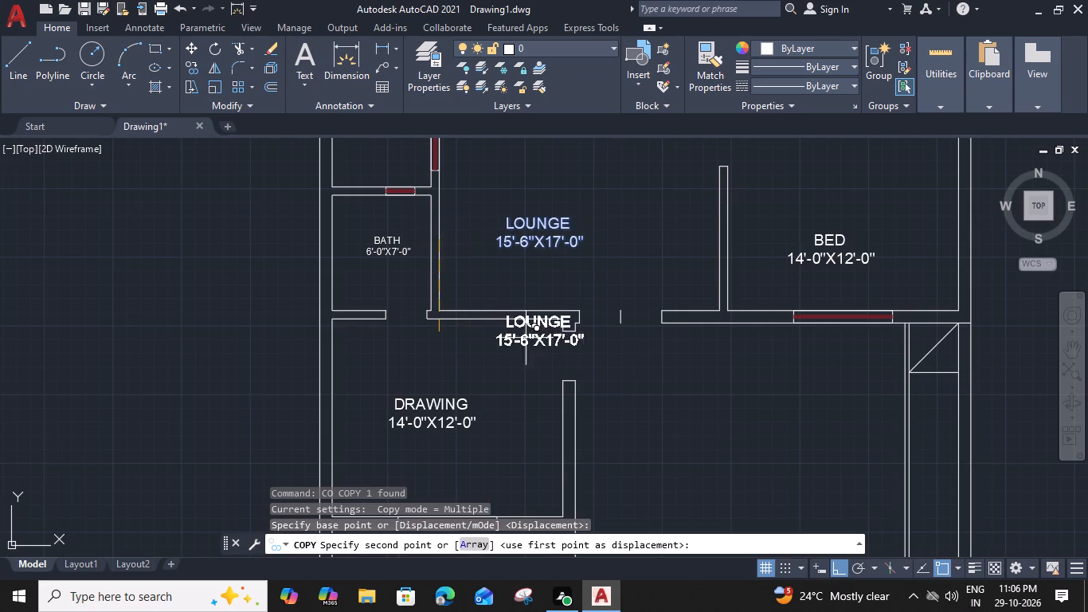
{"action": "left_click", "coordinate": [581, 471]}
{"action": "key", "text": "Escape"}
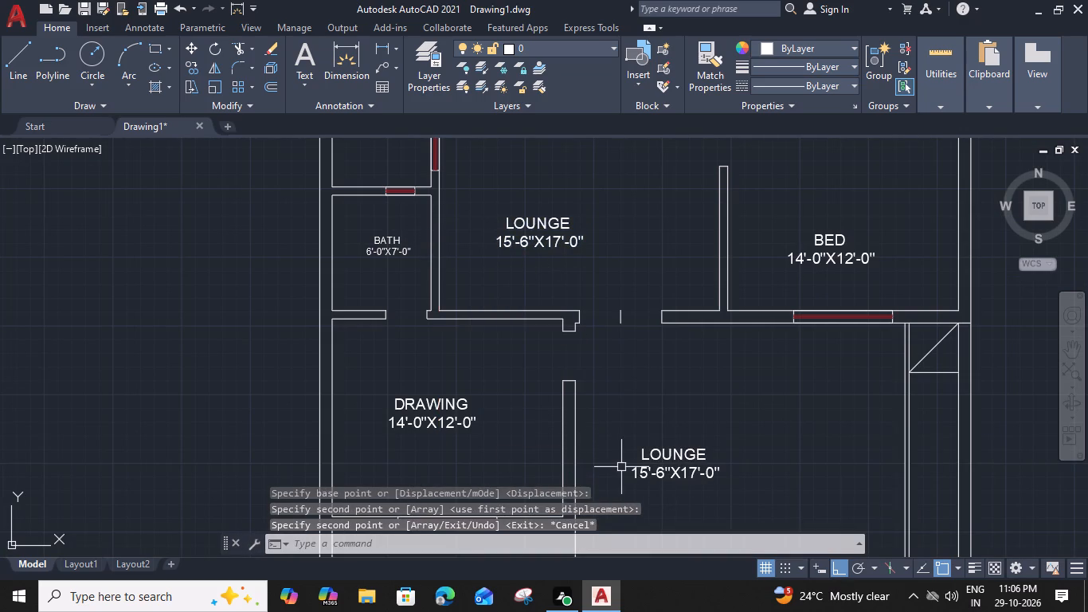
Replace the copied LOUNGE label's text east of the drawing room with PORCH and narrow its text box to fit.
{"action": "middle_click_drag", "start_coordinate": [624, 465], "coordinate": [593, 337]}
{"action": "double_click", "coordinate": [650, 327]}
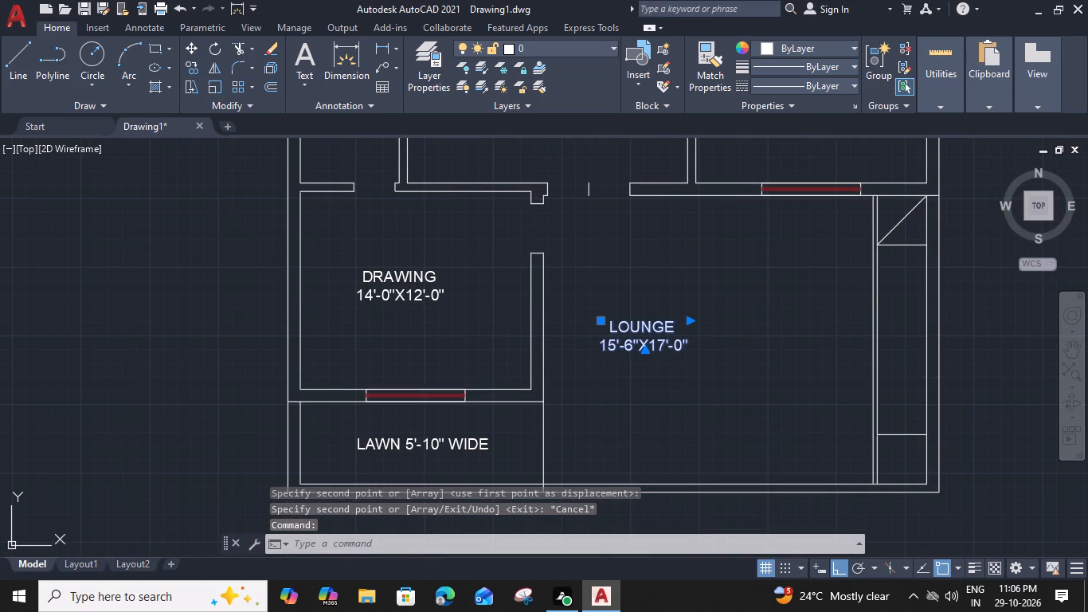
{"action": "scroll", "coordinate": [662, 335], "scroll_direction": "up", "scroll_amount": 1}
{"action": "left_click_drag", "start_coordinate": [701, 355], "coordinate": [534, 327]}
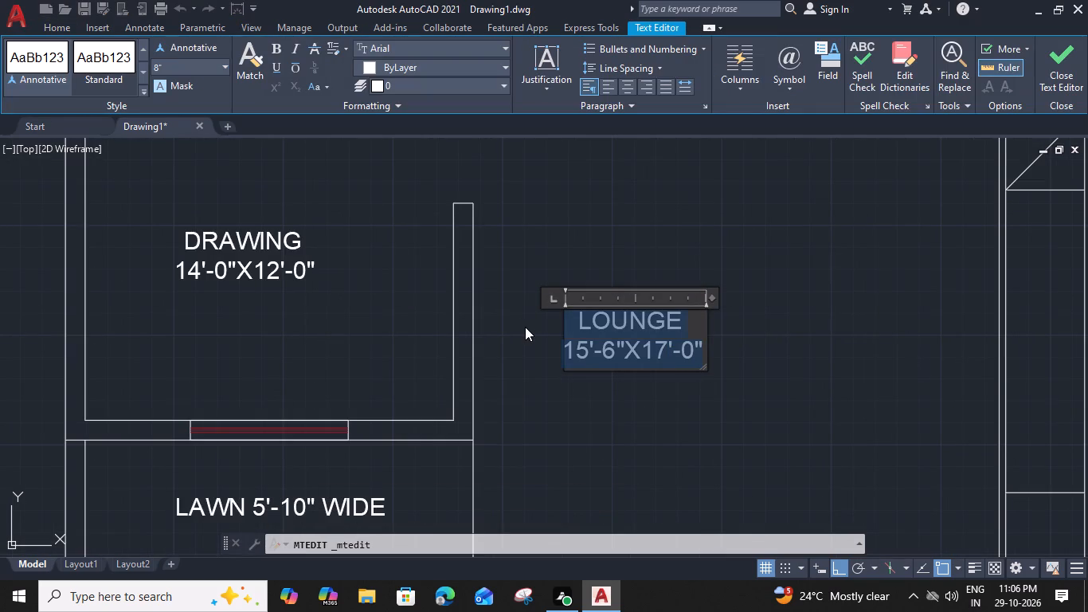
{"action": "type", "text": "PORC"}
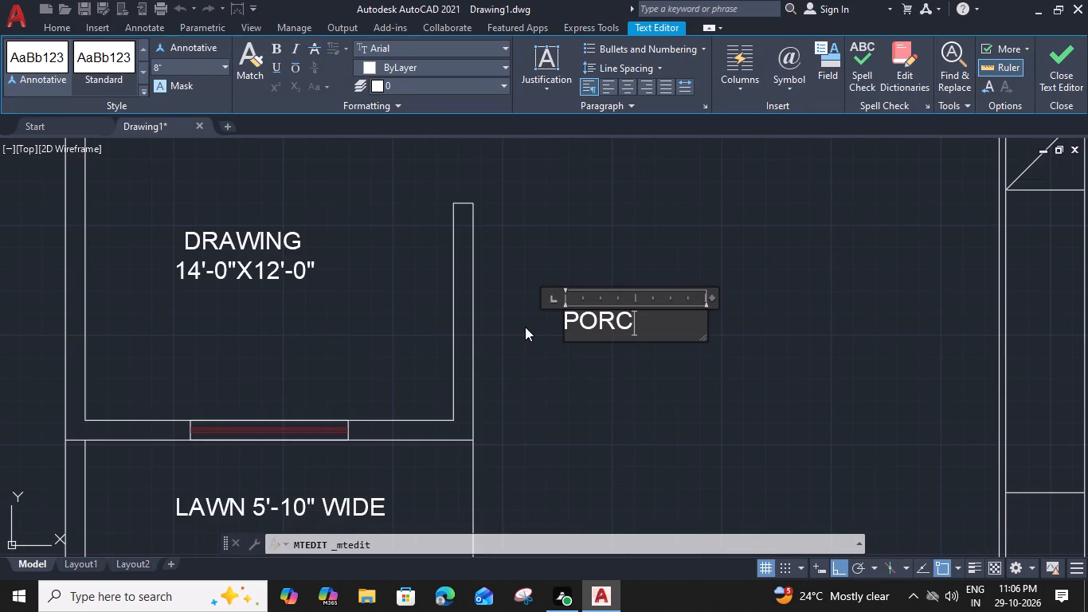
{"action": "key", "text": "h"}
{"action": "left_click_drag", "start_coordinate": [713, 300], "coordinate": [660, 300]}
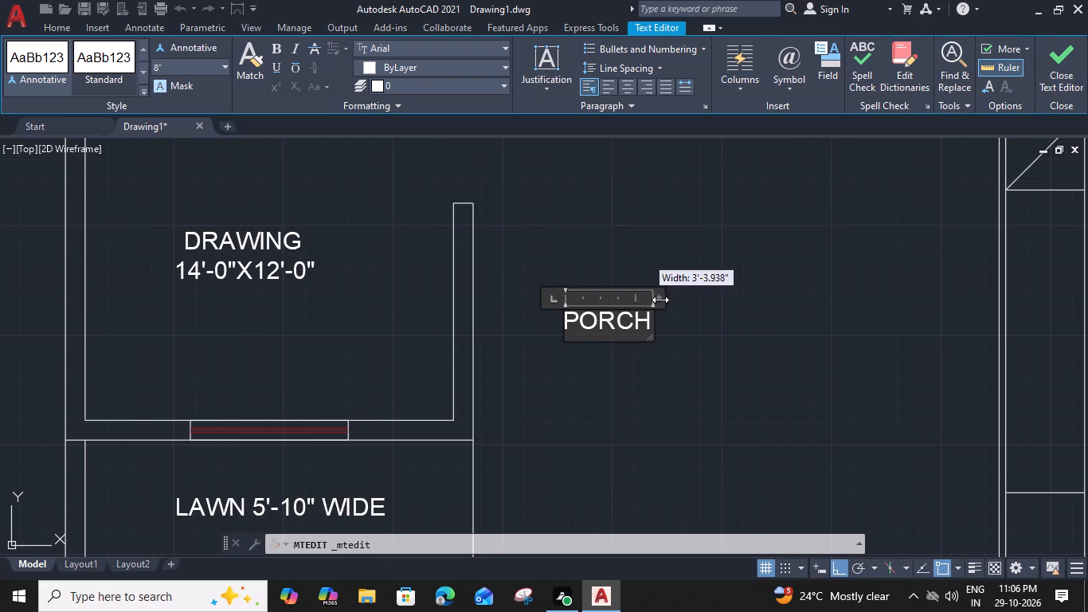
{"action": "left_click_drag", "start_coordinate": [660, 300], "coordinate": [663, 300]}
{"action": "left_click", "coordinate": [654, 380]}
Move the PORCH label straight east about 5'-2" into the middle of the open area.
{"action": "left_click", "coordinate": [648, 323]}
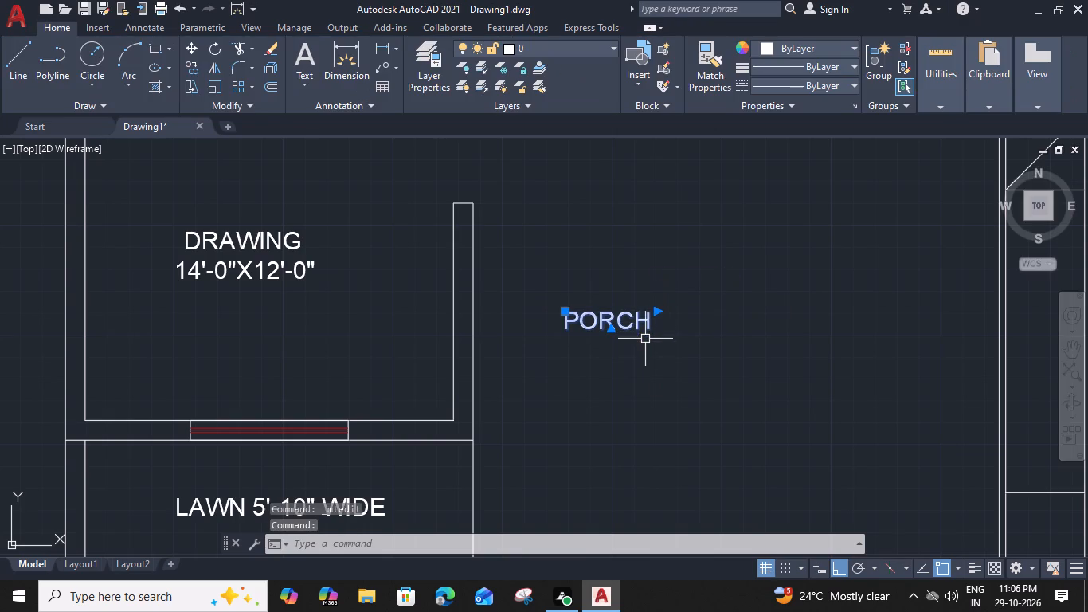
{"action": "type", "text": "M"}
{"action": "key", "text": "space"}
{"action": "left_click", "coordinate": [650, 332]}
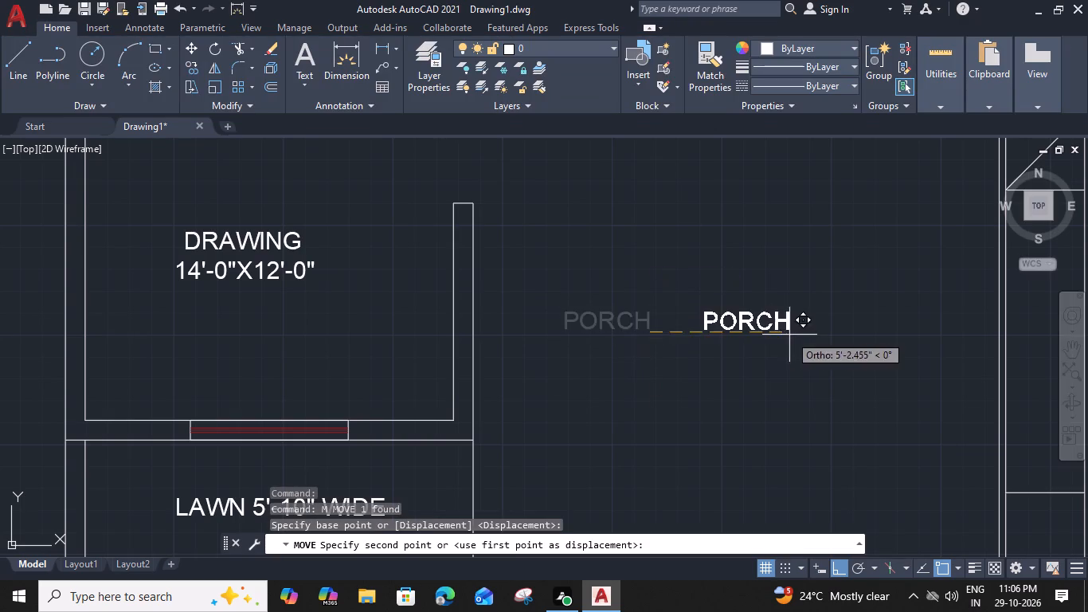
{"action": "left_click", "coordinate": [789, 335]}
Copy the PORCH label southeast to the south end of the narrow strip along the east wall.
{"action": "left_click", "coordinate": [761, 320]}
{"action": "key", "text": "c"}
{"action": "type", "text": "O"}
{"action": "key", "text": "space"}
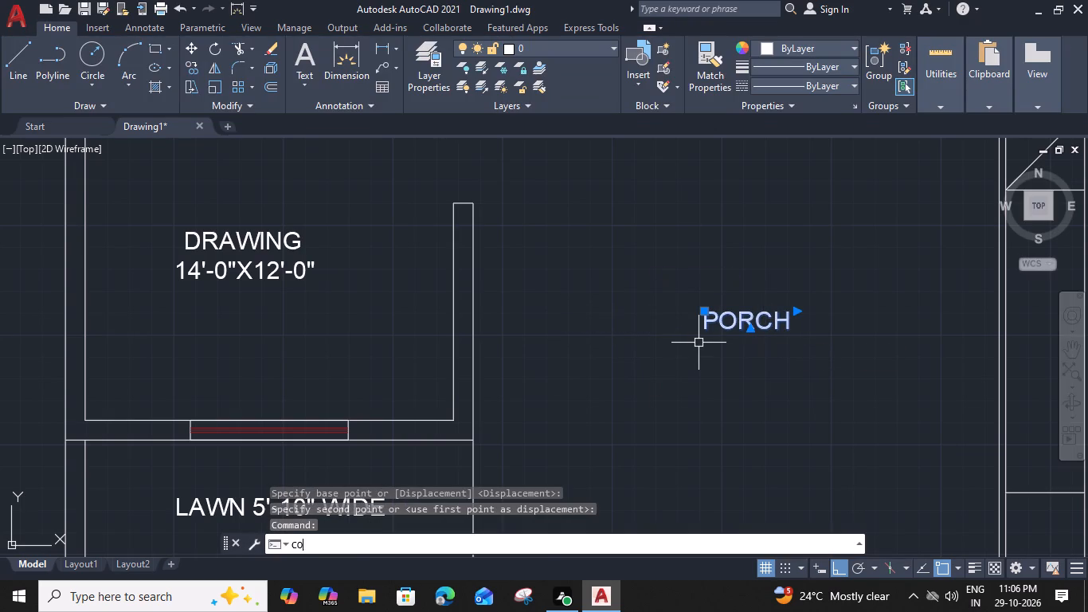
{"action": "left_click", "coordinate": [702, 334]}
{"action": "middle_click_drag", "start_coordinate": [839, 382], "coordinate": [746, 368]}
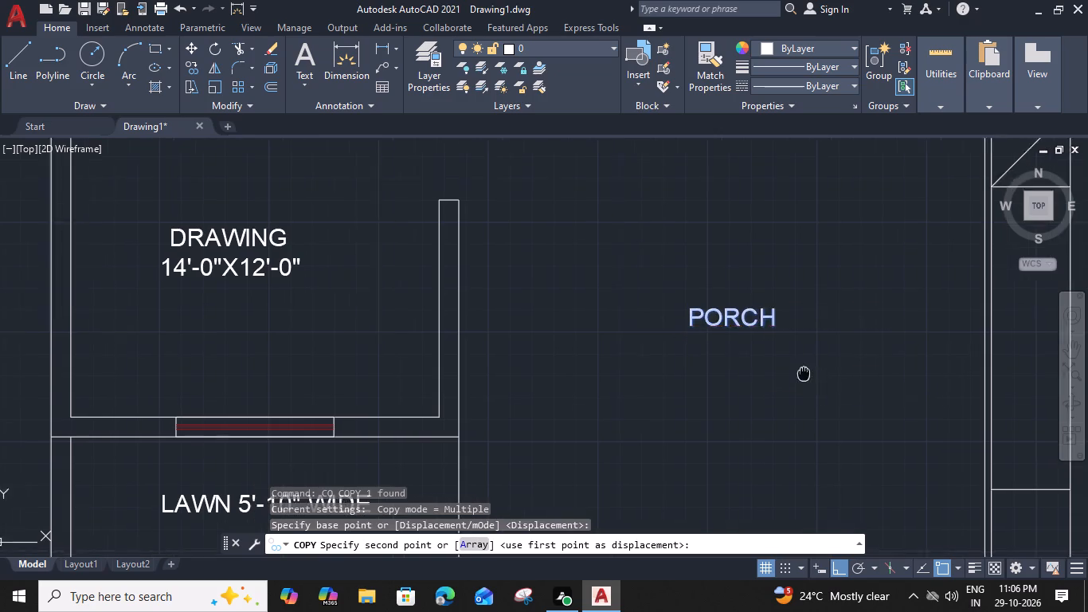
{"action": "middle_click_drag", "start_coordinate": [746, 368], "coordinate": [576, 363]}
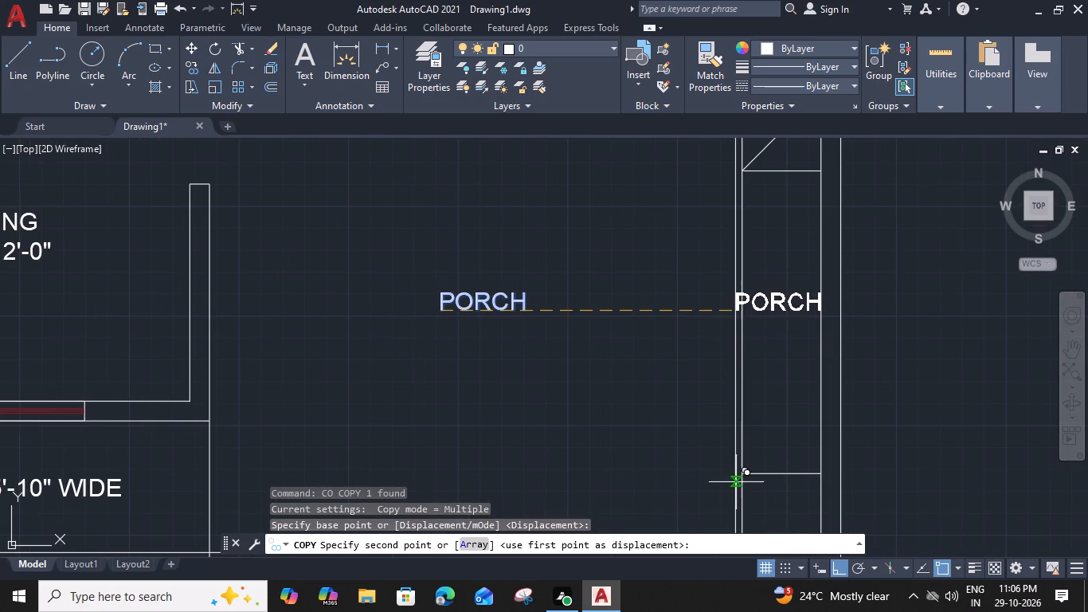
{"action": "left_click", "coordinate": [736, 510]}
{"action": "key", "text": "Escape"}
Replace the copied PORCH label's text with UP and narrow its text box to fit.
{"action": "middle_click_drag", "start_coordinate": [734, 477], "coordinate": [713, 286]}
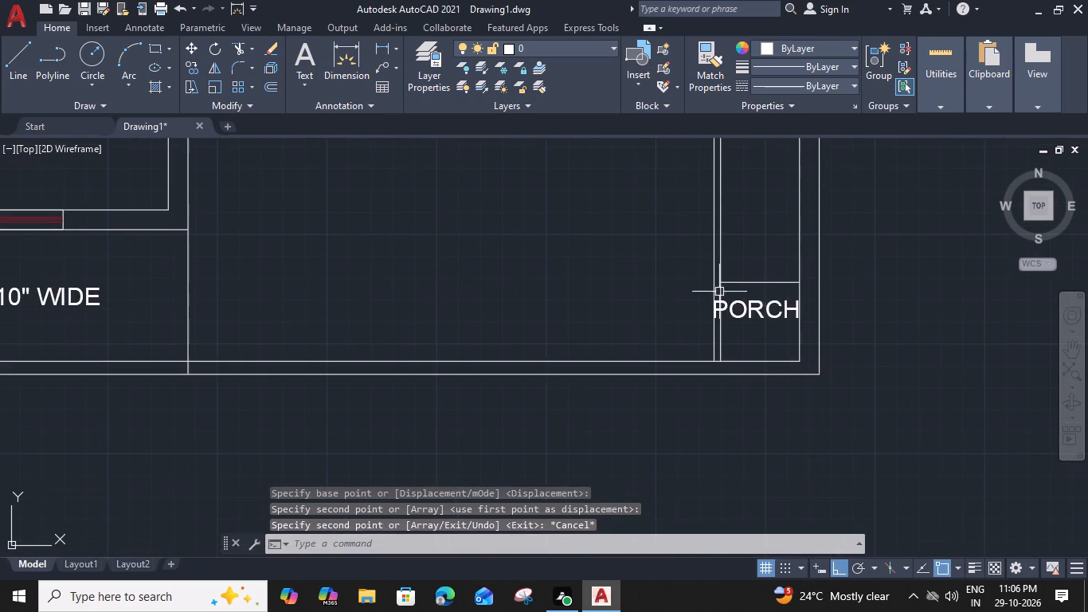
{"action": "double_click", "coordinate": [763, 310]}
{"action": "scroll", "coordinate": [793, 304], "scroll_direction": "up", "scroll_amount": 2}
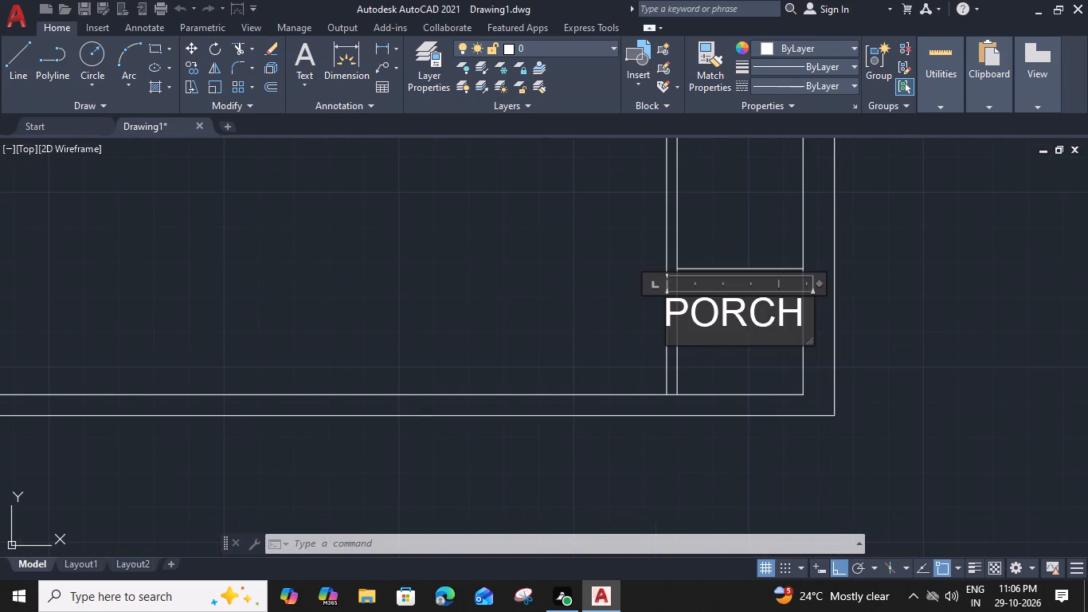
{"action": "left_click_drag", "start_coordinate": [806, 308], "coordinate": [636, 317]}
{"action": "type", "text": "UP"}
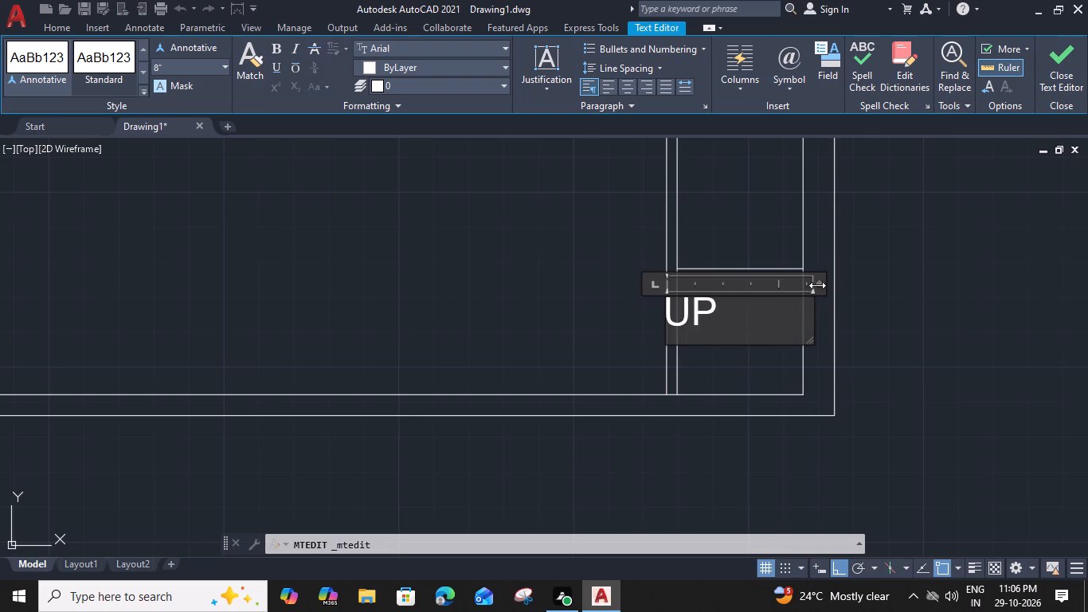
{"action": "left_click_drag", "start_coordinate": [817, 284], "coordinate": [729, 280]}
{"action": "left_click", "coordinate": [730, 322]}
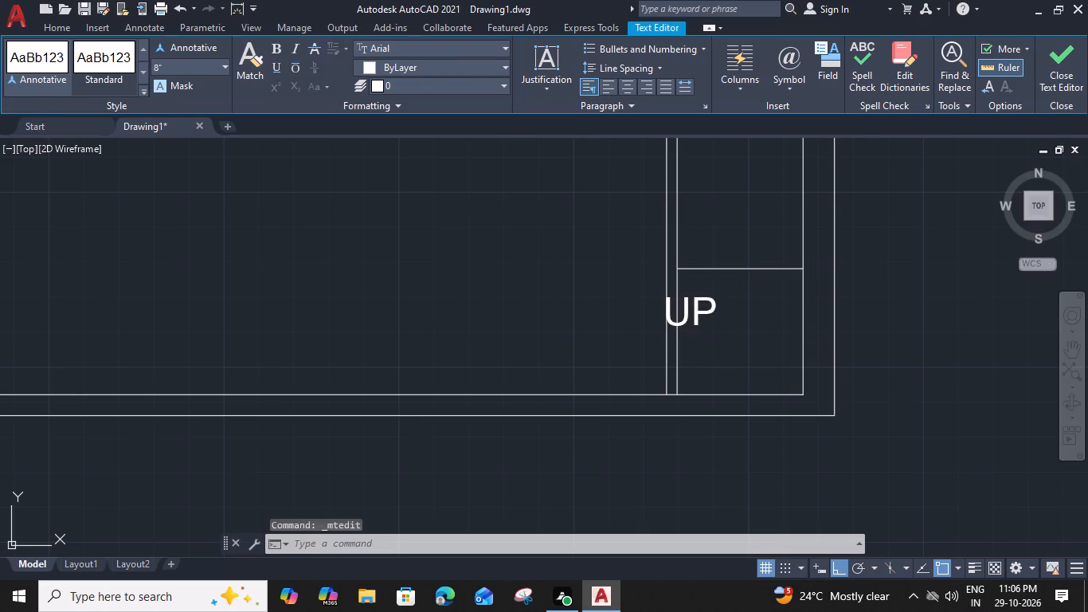
Move the UP label straight west so it sits just outside the narrow strip's double line.
{"action": "left_click", "coordinate": [691, 311]}
{"action": "key", "text": "m"}
{"action": "key", "text": "space"}
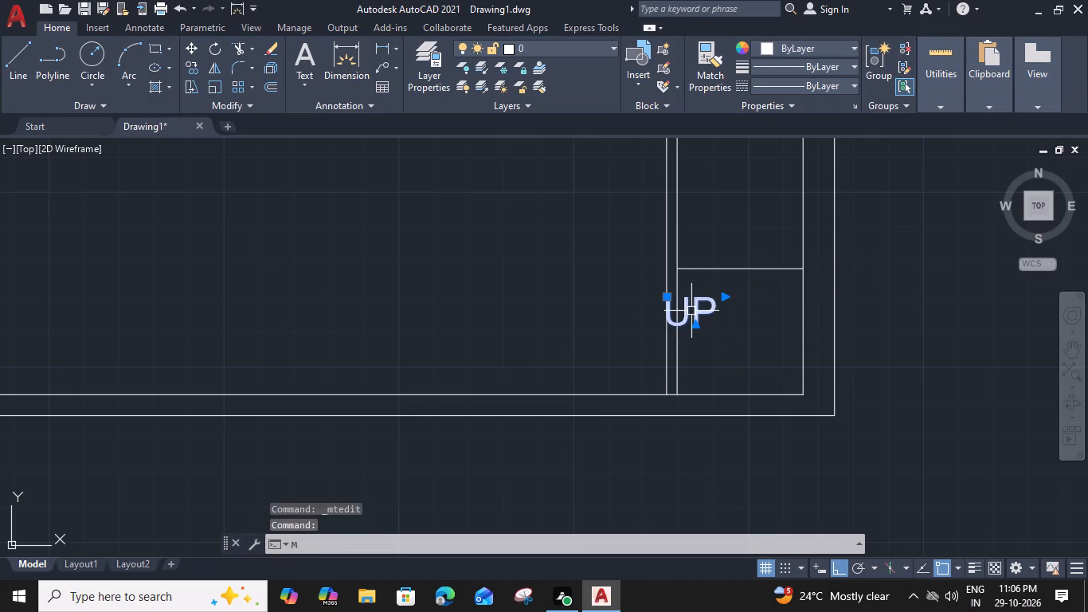
{"action": "left_click_drag", "start_coordinate": [671, 300], "coordinate": [649, 304]}
{"action": "left_click", "coordinate": [610, 314]}
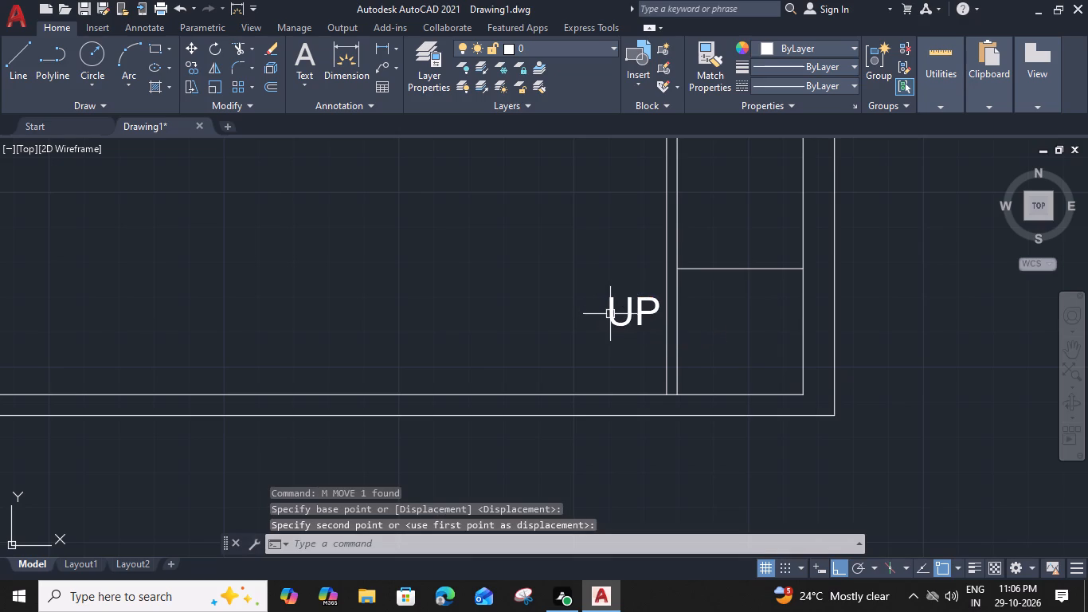
Rotate the UP label 270° about its top-left corner so that it reads downward.
{"action": "left_click", "coordinate": [634, 314]}
{"action": "type", "text": "RO"}
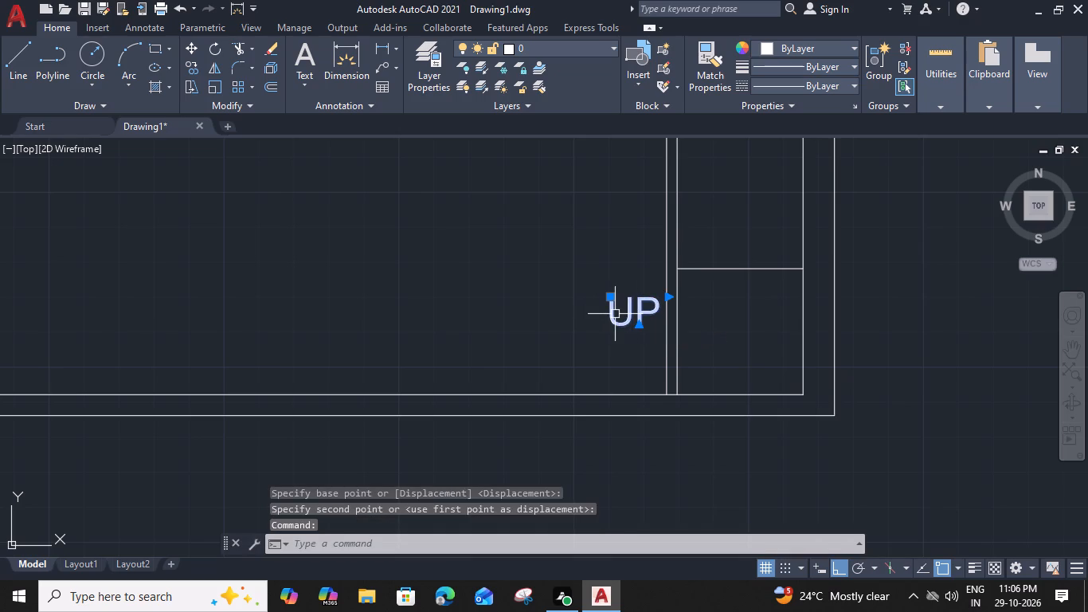
{"action": "key", "text": "space"}
{"action": "left_click", "coordinate": [610, 301]}
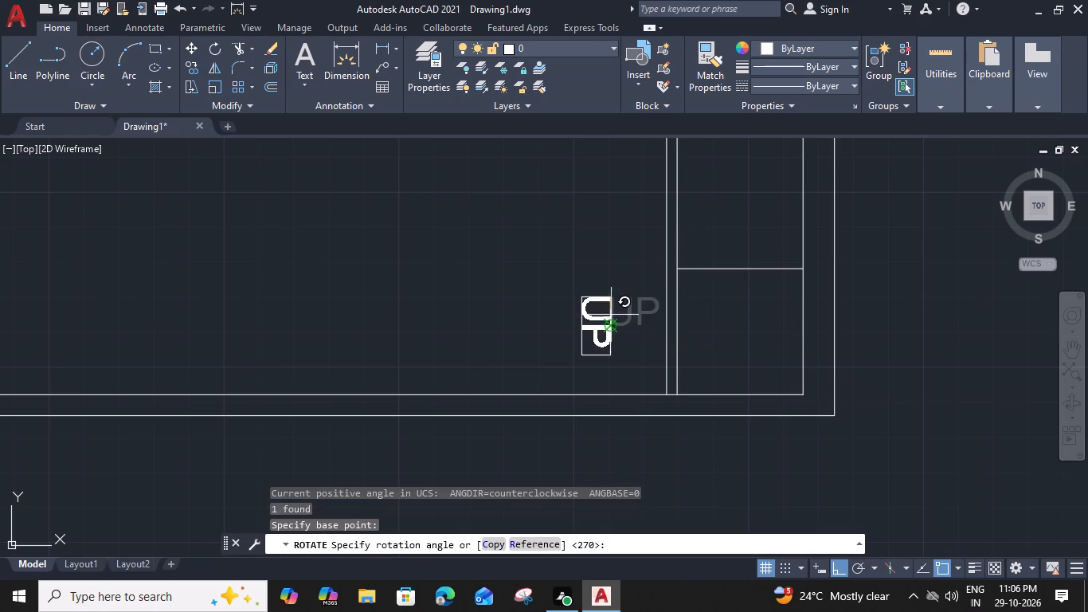
{"action": "scroll", "coordinate": [613, 355], "scroll_direction": "up", "scroll_amount": 3}
{"action": "left_click", "coordinate": [615, 358]}
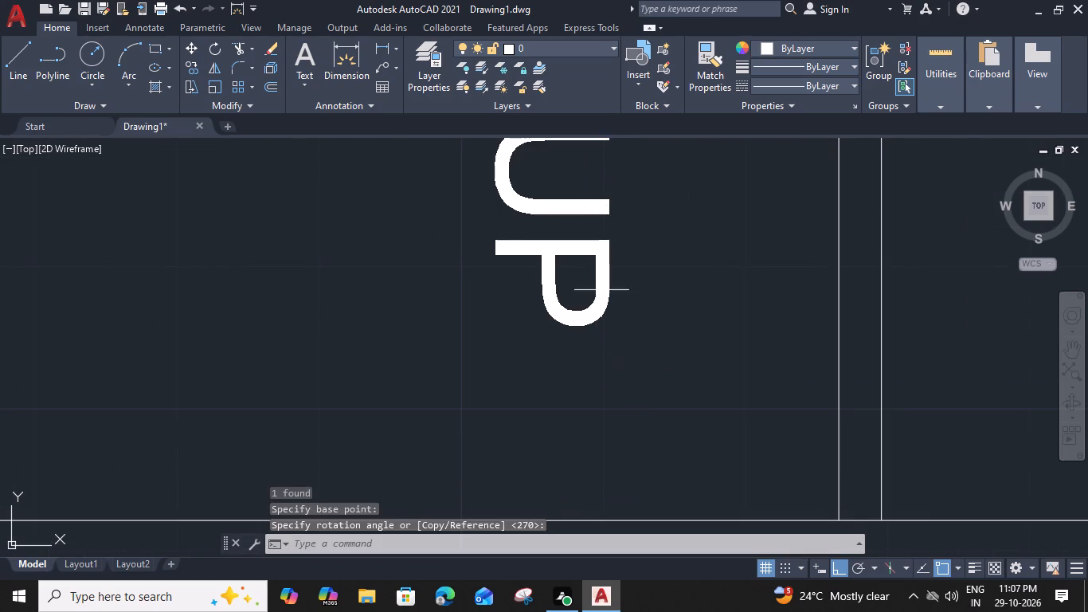
Move the rotated UP label straight east, close to the narrow strip's double line.
{"action": "left_click", "coordinate": [599, 296]}
{"action": "key", "text": "m"}
{"action": "key", "text": "space"}
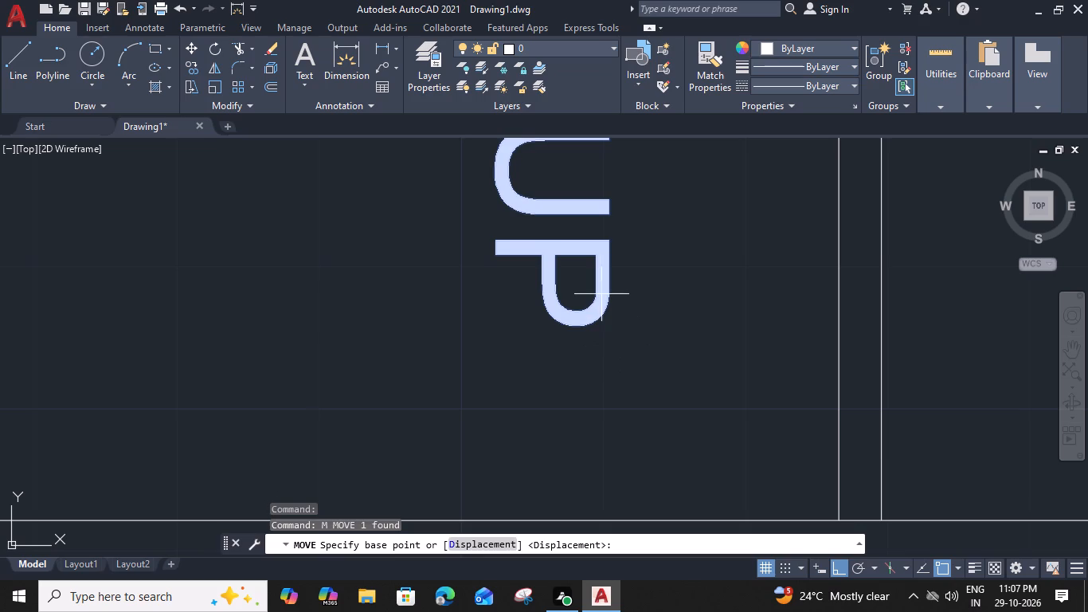
{"action": "left_click", "coordinate": [607, 249]}
{"action": "left_click", "coordinate": [747, 249]}
Draw a short line across the south wall just west of the UP label and trim its overhang at the outer face.
{"action": "scroll", "coordinate": [748, 251], "scroll_direction": "down", "scroll_amount": 3}
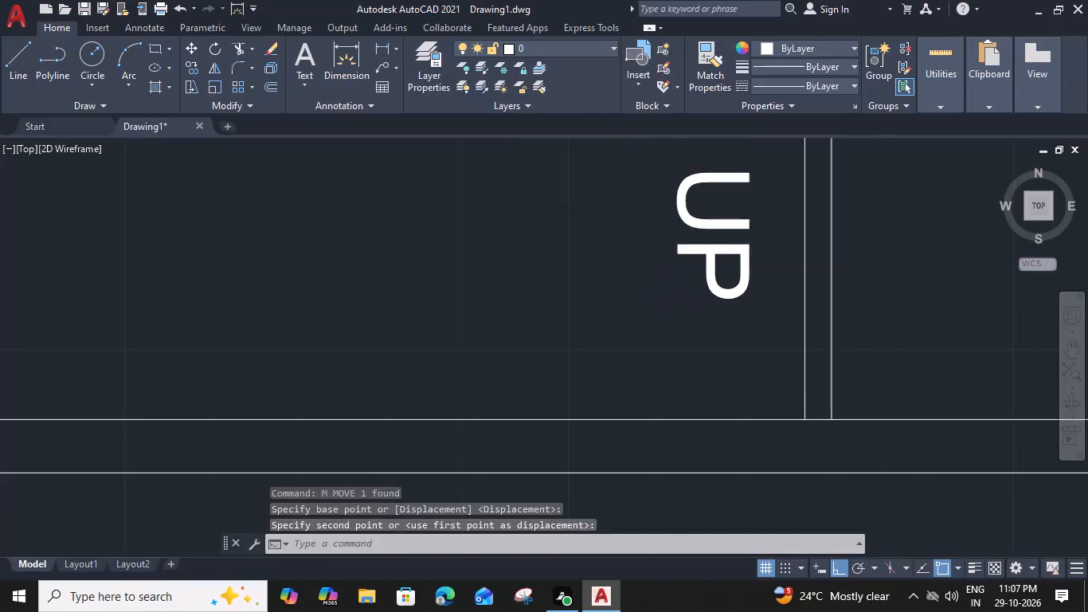
{"action": "middle_click_drag", "start_coordinate": [636, 262], "coordinate": [610, 302]}
{"action": "scroll", "coordinate": [595, 285], "scroll_direction": "down", "scroll_amount": 1}
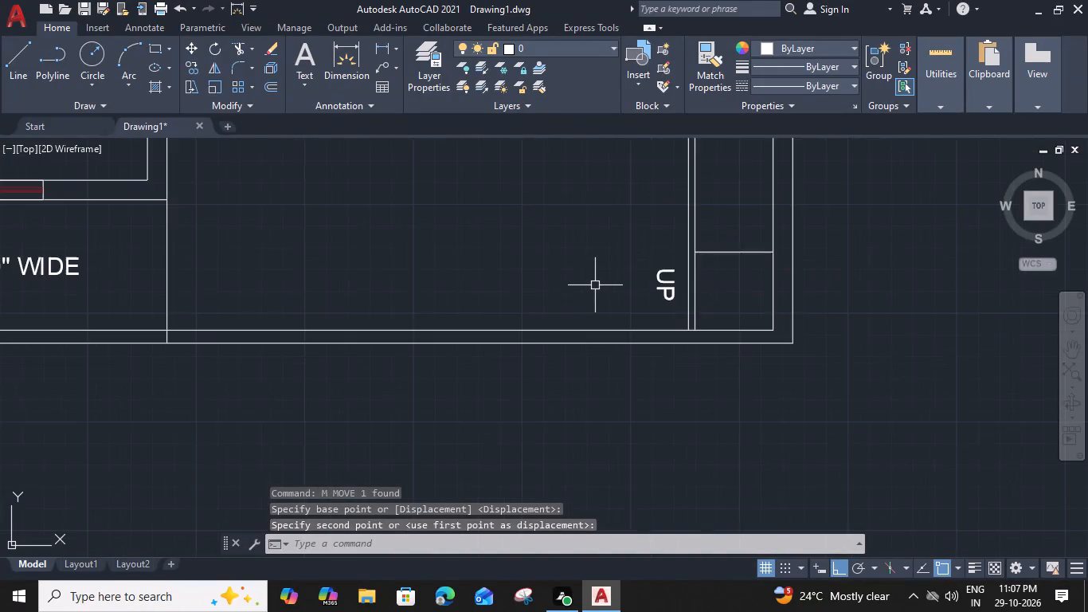
{"action": "middle_click_drag", "start_coordinate": [572, 290], "coordinate": [781, 357]}
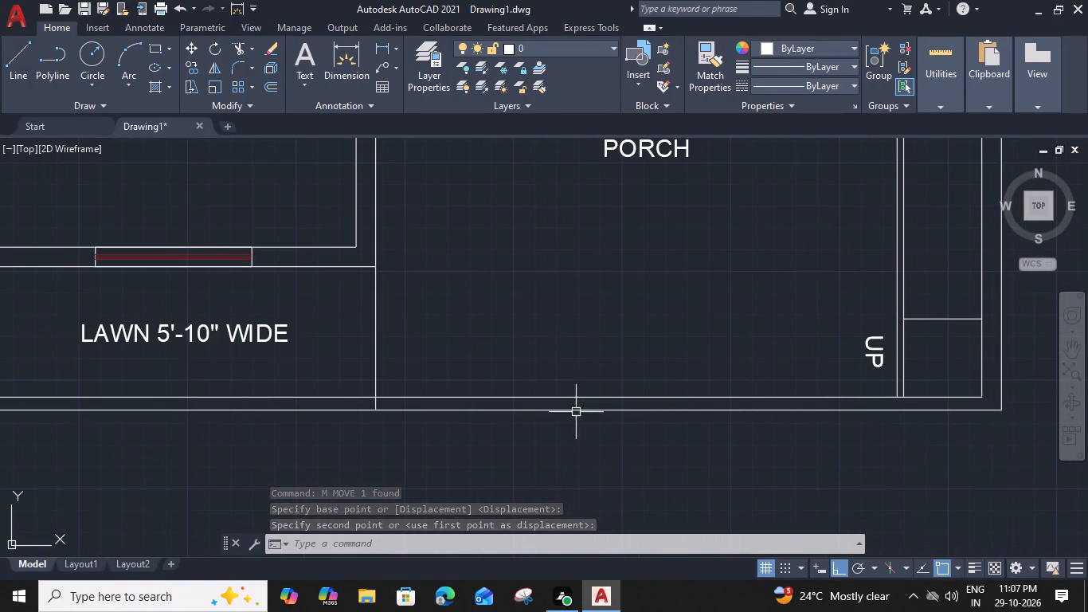
{"action": "middle_click_drag", "start_coordinate": [578, 405], "coordinate": [591, 366]}
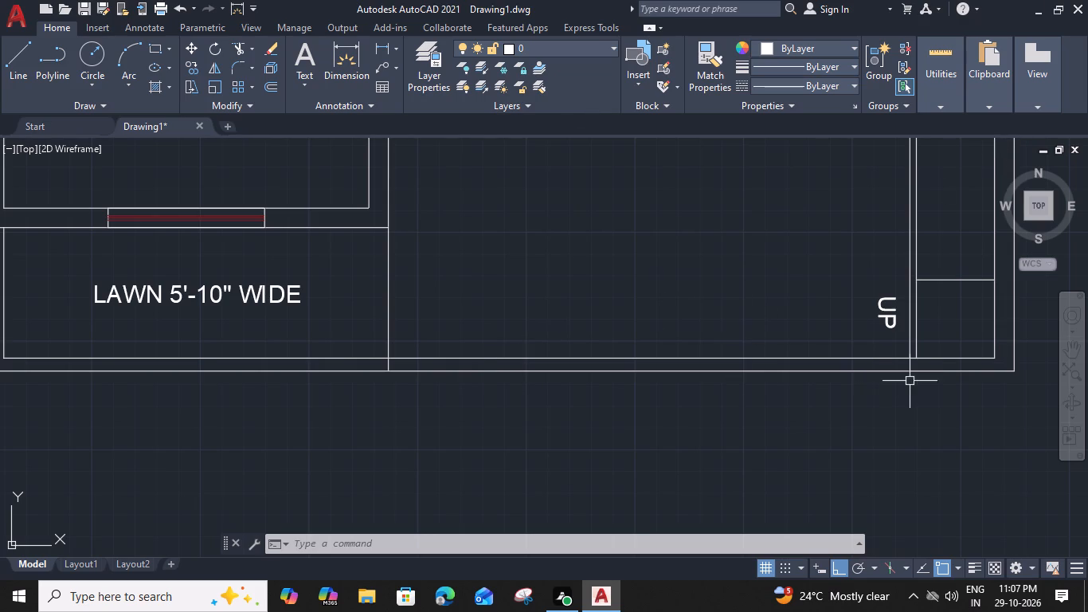
{"action": "scroll", "coordinate": [909, 378], "scroll_direction": "up", "scroll_amount": 1}
{"action": "type", "text": "L"}
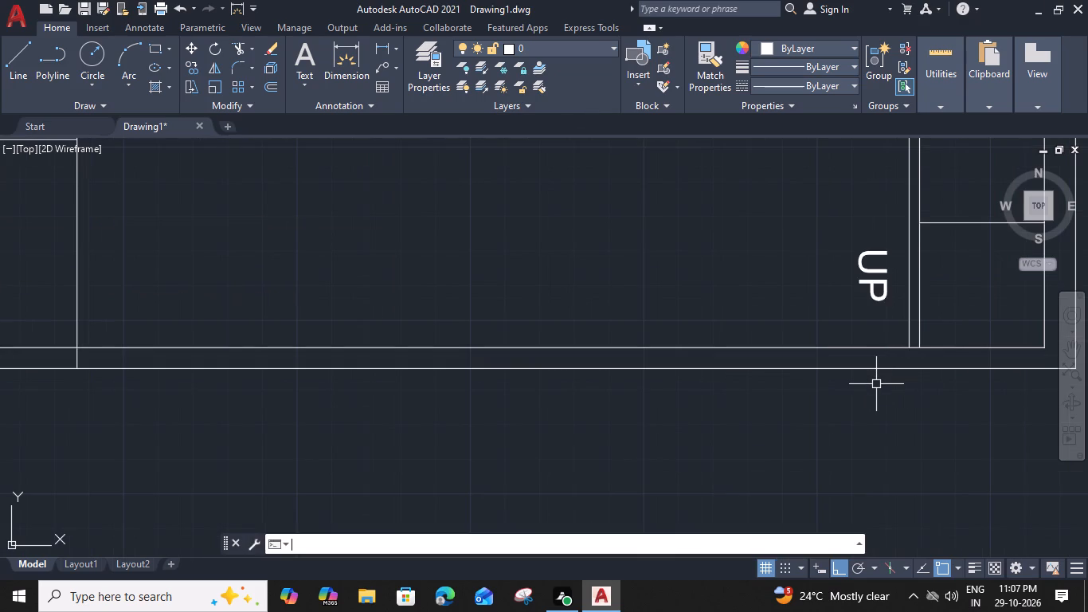
{"action": "key", "text": "space"}
{"action": "left_click", "coordinate": [783, 350]}
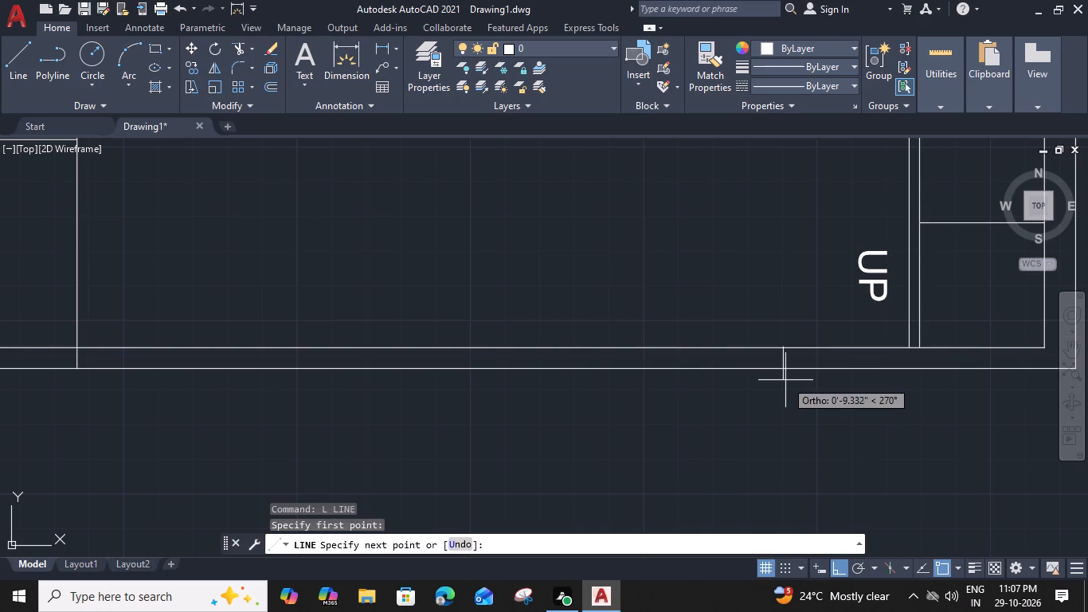
{"action": "left_click", "coordinate": [785, 380]}
{"action": "key", "text": "space"}
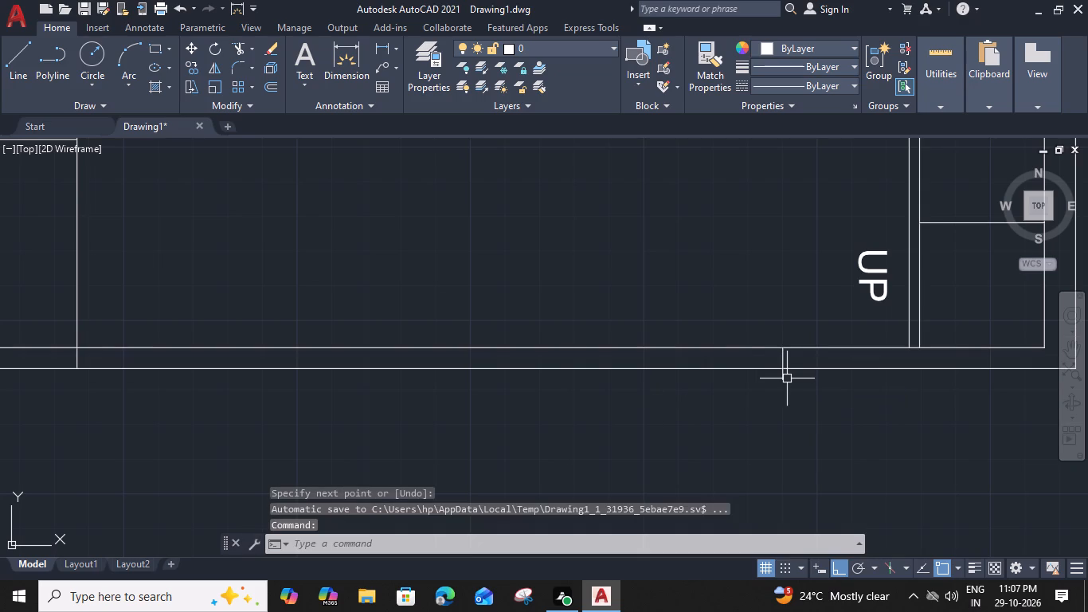
{"action": "type", "text": "TR"}
{"action": "key", "text": "space"}
{"action": "left_click", "coordinate": [785, 380]}
{"action": "key", "text": "Escape"}
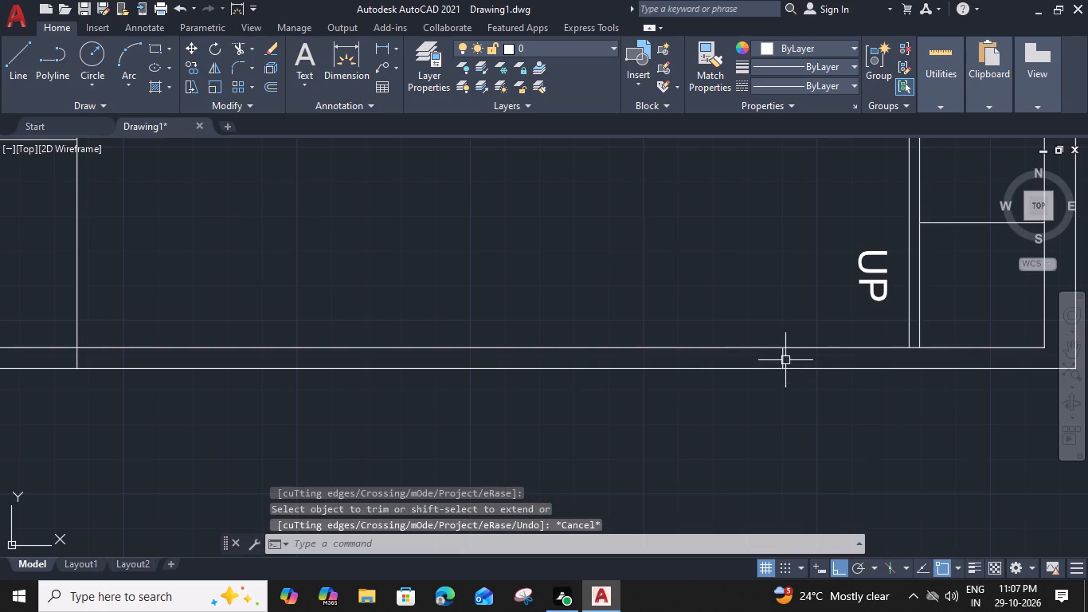
Offset the short line across the south wall 1' to the west.
{"action": "left_click", "coordinate": [785, 359]}
{"action": "type", "text": "O 1'"}
{"action": "key", "text": "space"}
{"action": "left_click", "coordinate": [639, 398]}
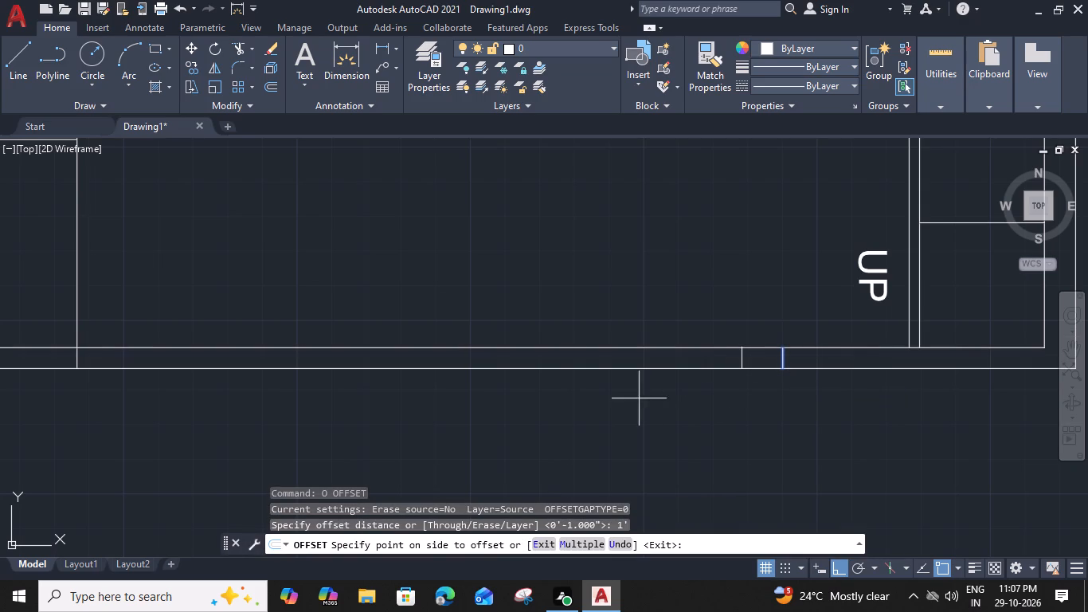
{"action": "key", "text": "Escape"}
Draw a short line across the south wall between its two faces, just east of the lawn's east boundary.
{"action": "scroll", "coordinate": [542, 394], "scroll_direction": "down", "scroll_amount": 1}
{"action": "middle_click_drag", "start_coordinate": [540, 397], "coordinate": [696, 390]}
{"action": "scroll", "coordinate": [540, 397], "scroll_direction": "down", "scroll_amount": 1}
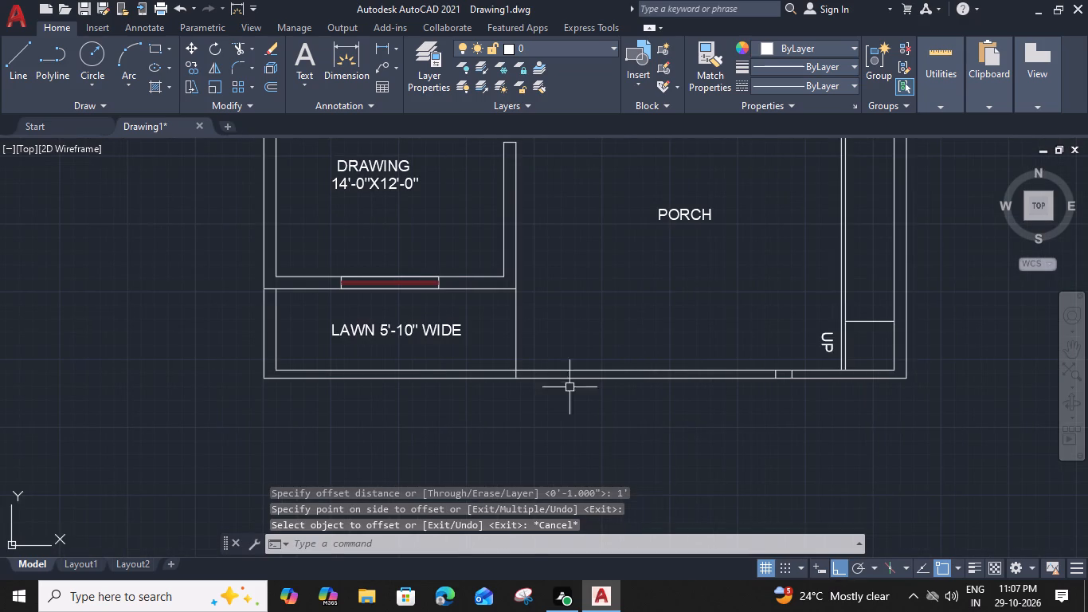
{"action": "scroll", "coordinate": [569, 387], "scroll_direction": "up", "scroll_amount": 1}
{"action": "key", "text": "l"}
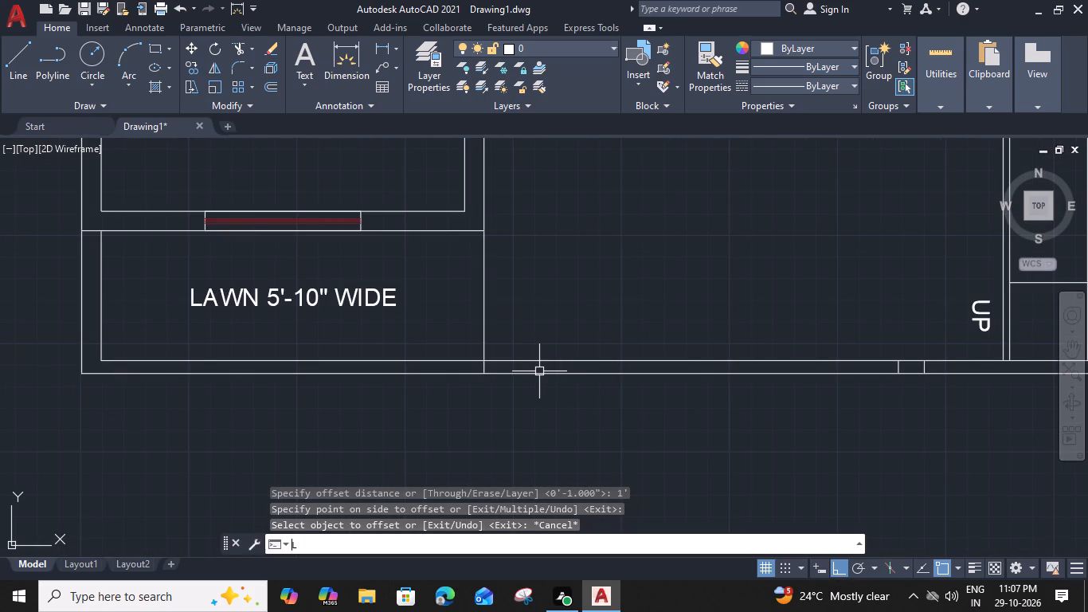
{"action": "key", "text": "space"}
{"action": "scroll", "coordinate": [517, 371], "scroll_direction": "up", "scroll_amount": 2}
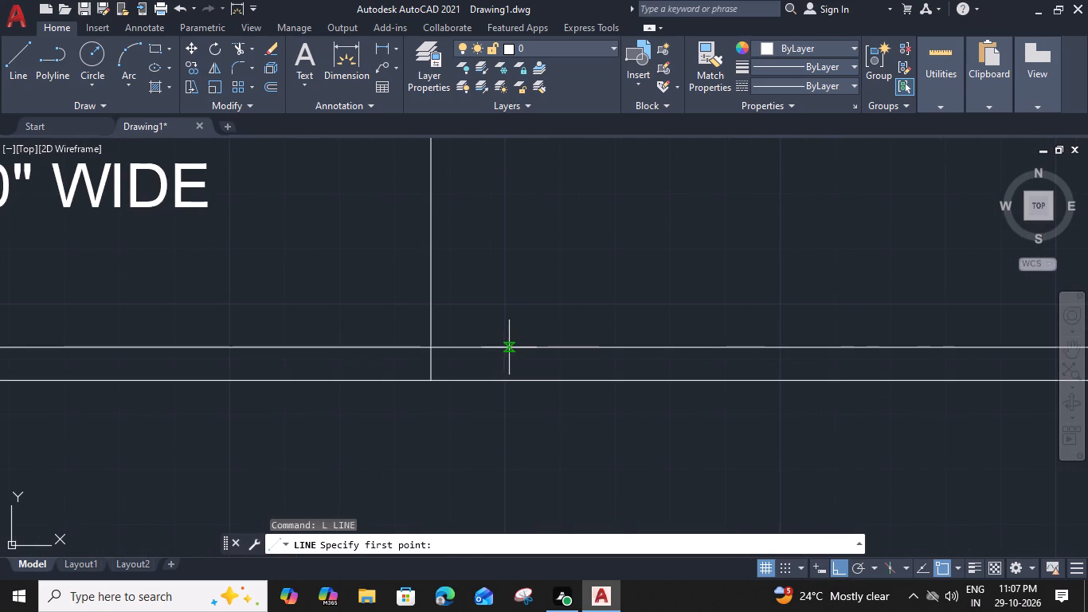
{"action": "left_click", "coordinate": [508, 347]}
{"action": "left_click", "coordinate": [508, 382]}
{"action": "key", "text": "space"}
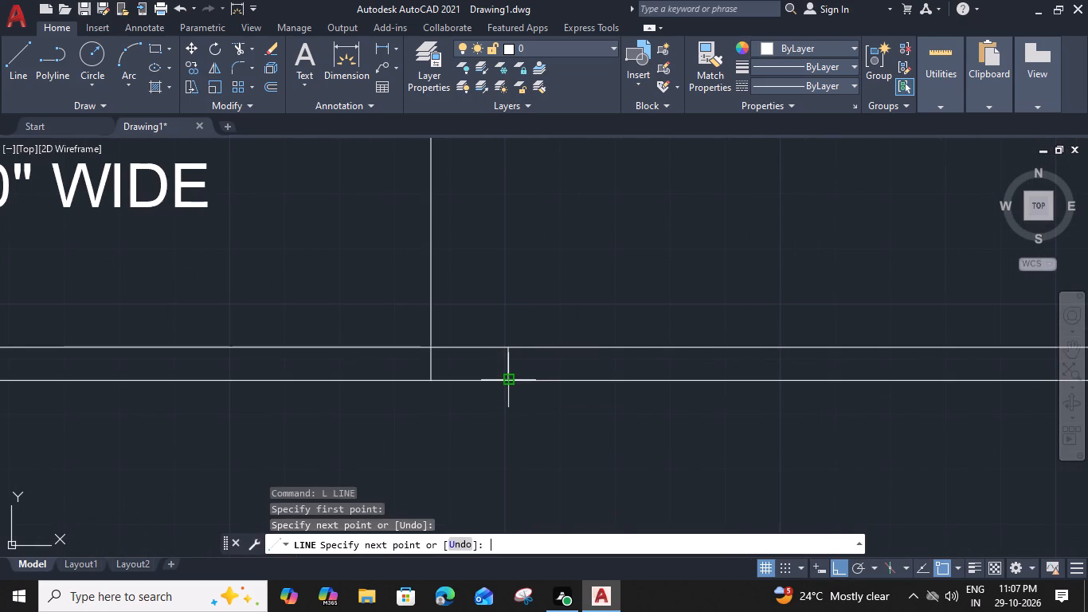
Offset the short line across the south wall just east of the lawn boundary by 1' to the east.
{"action": "left_click", "coordinate": [509, 359]}
{"action": "type", "text": "O"}
{"action": "key", "text": "space"}
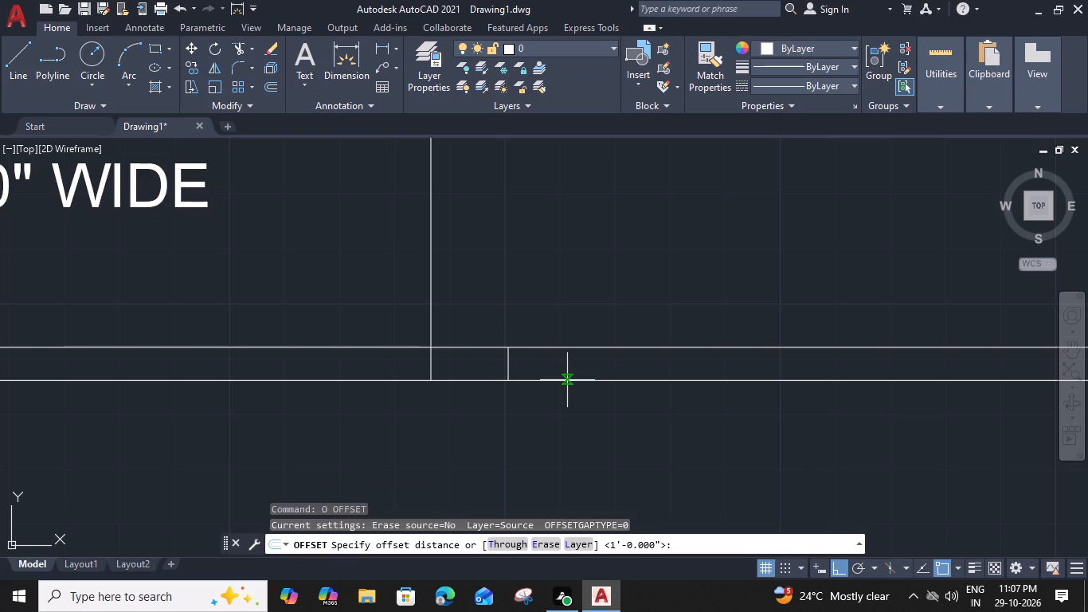
{"action": "type", "text": "1'"}
{"action": "key", "text": "space"}
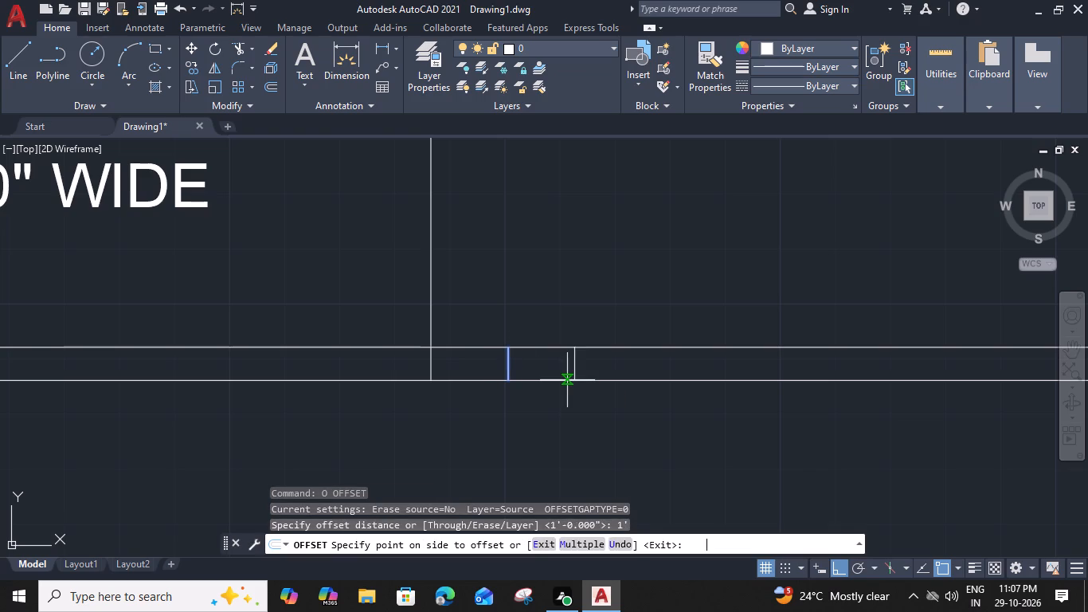
{"action": "left_click", "coordinate": [606, 378]}
{"action": "key", "text": "Escape"}
Offset the horizontal line across the stair strip's south end 3' to the north.
{"action": "scroll", "coordinate": [606, 378], "scroll_direction": "down", "scroll_amount": 2}
{"action": "middle_click_drag", "start_coordinate": [703, 413], "coordinate": [322, 395]}
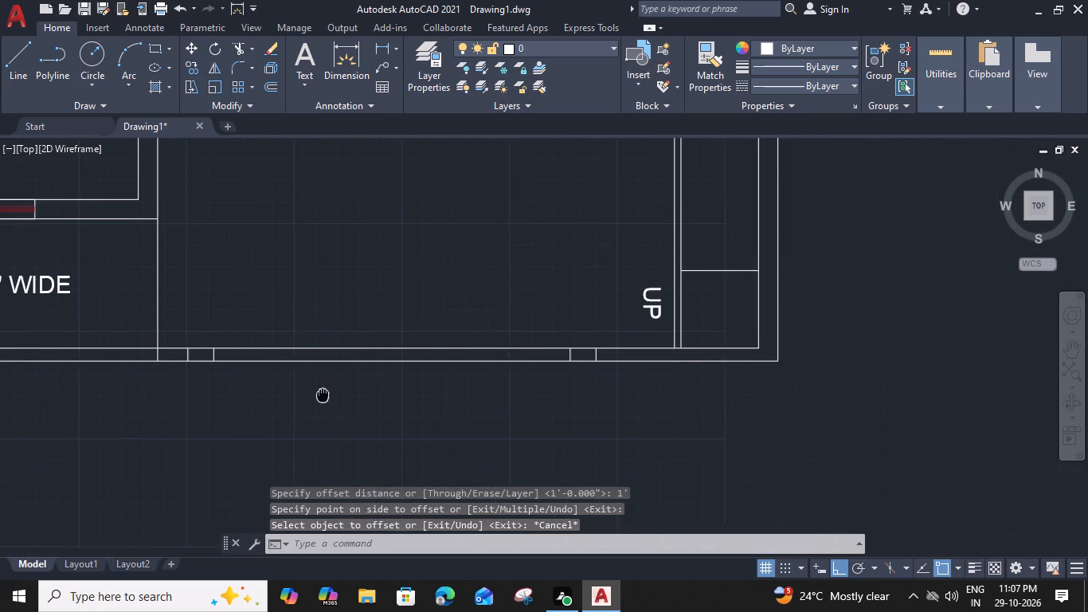
{"action": "middle_click_drag", "start_coordinate": [322, 395], "coordinate": [317, 399]}
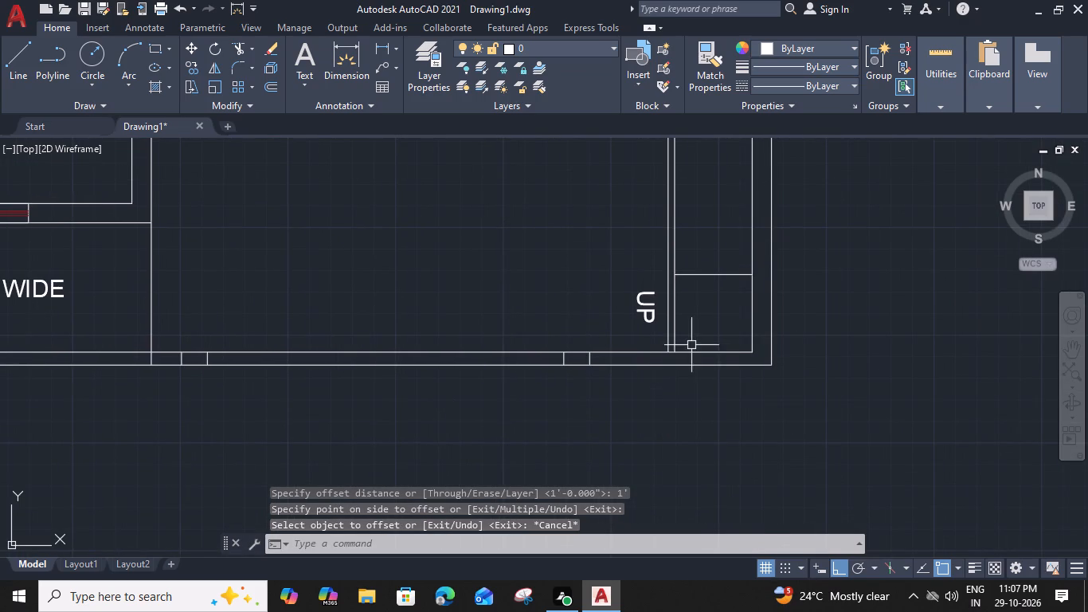
{"action": "middle_click_drag", "start_coordinate": [717, 351], "coordinate": [710, 415]}
{"action": "left_click", "coordinate": [714, 341]}
{"action": "type", "text": "O"}
{"action": "key", "text": "space"}
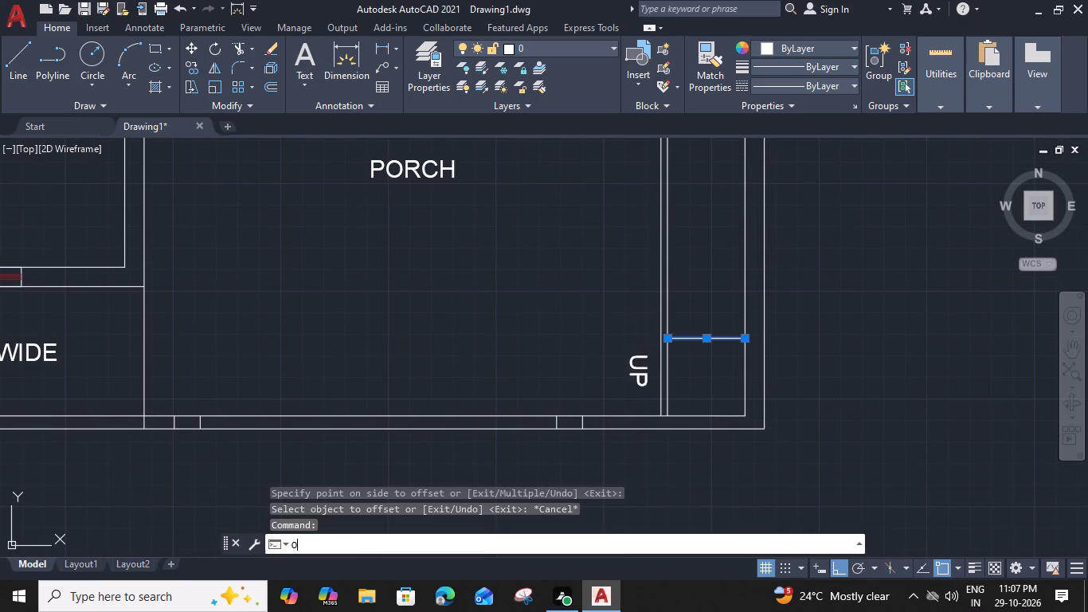
{"action": "key", "text": "3"}
{"action": "key", "text": "apostrophe"}
{"action": "key", "text": "space"}
{"action": "left_click", "coordinate": [698, 233]}
{"action": "key", "text": "Escape"}
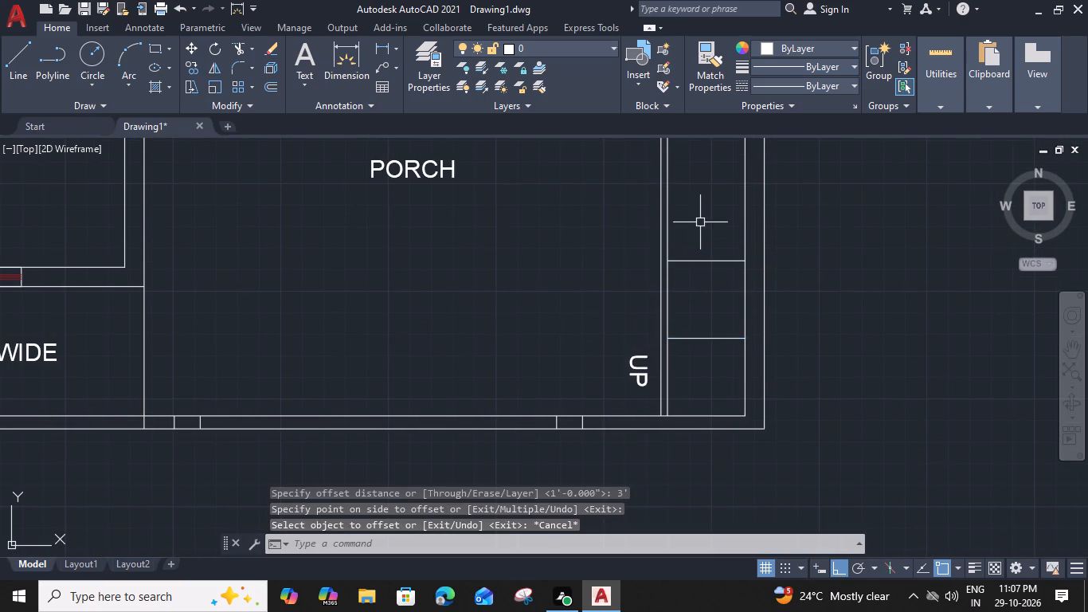
Offset the new stair line northward at 1' spacing, one after another, to make eight further treads up the strip.
{"action": "middle_click_drag", "start_coordinate": [700, 226], "coordinate": [671, 384]}
{"action": "left_click", "coordinate": [685, 417]}
{"action": "key", "text": "o"}
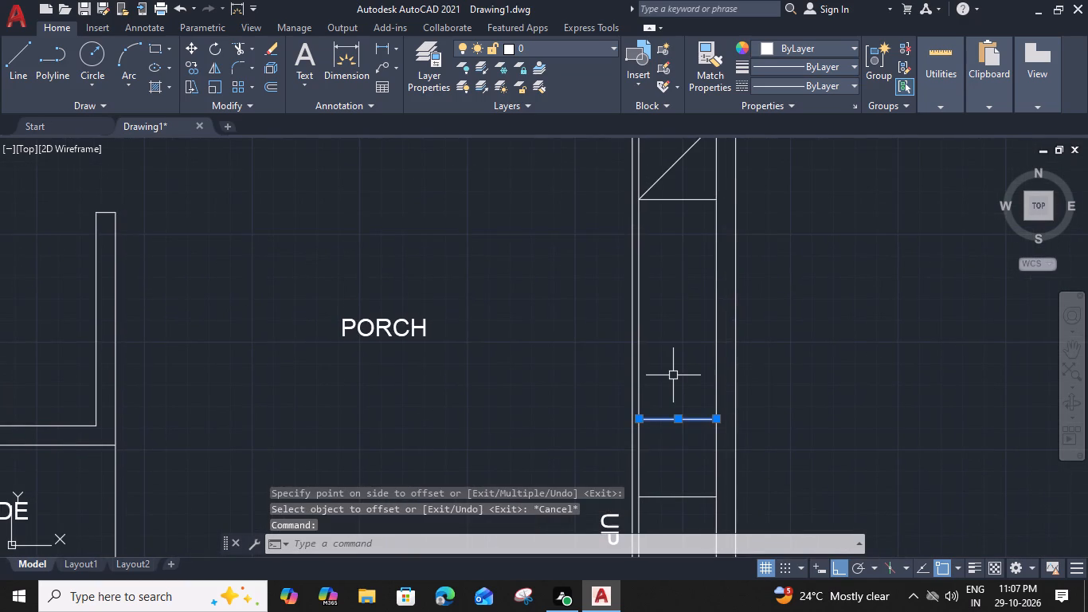
{"action": "key", "text": "space"}
{"action": "type", "text": "1"}
{"action": "type", "text": "'"}
{"action": "key", "text": "space"}
{"action": "left_click", "coordinate": [672, 363]}
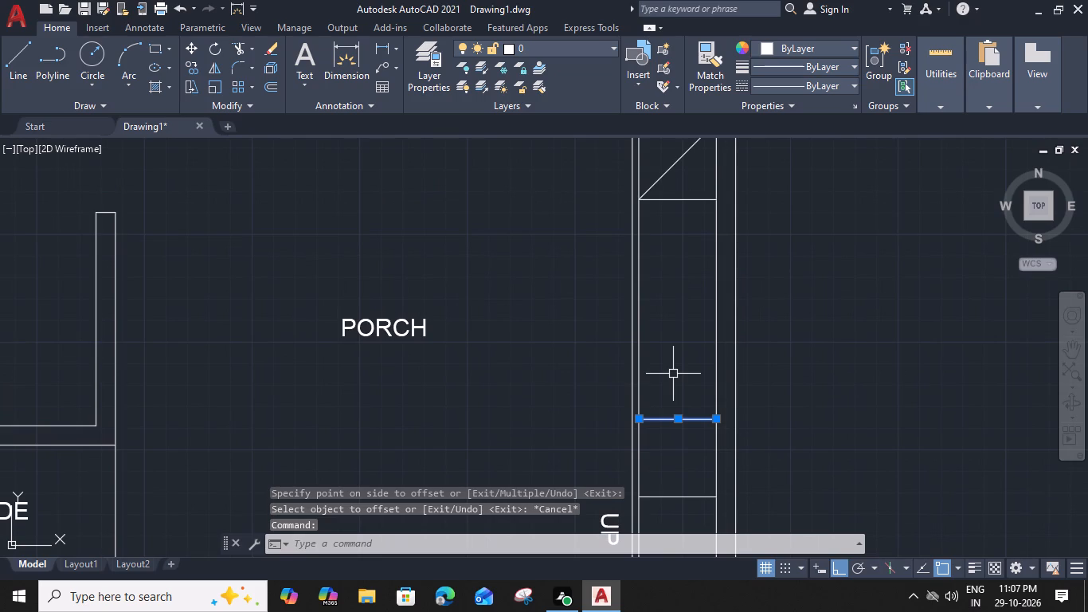
{"action": "left_click_drag", "start_coordinate": [681, 393], "coordinate": [680, 382]}
{"action": "left_click", "coordinate": [674, 343]}
{"action": "left_click_drag", "start_coordinate": [680, 367], "coordinate": [680, 359]}
{"action": "left_click", "coordinate": [679, 322]}
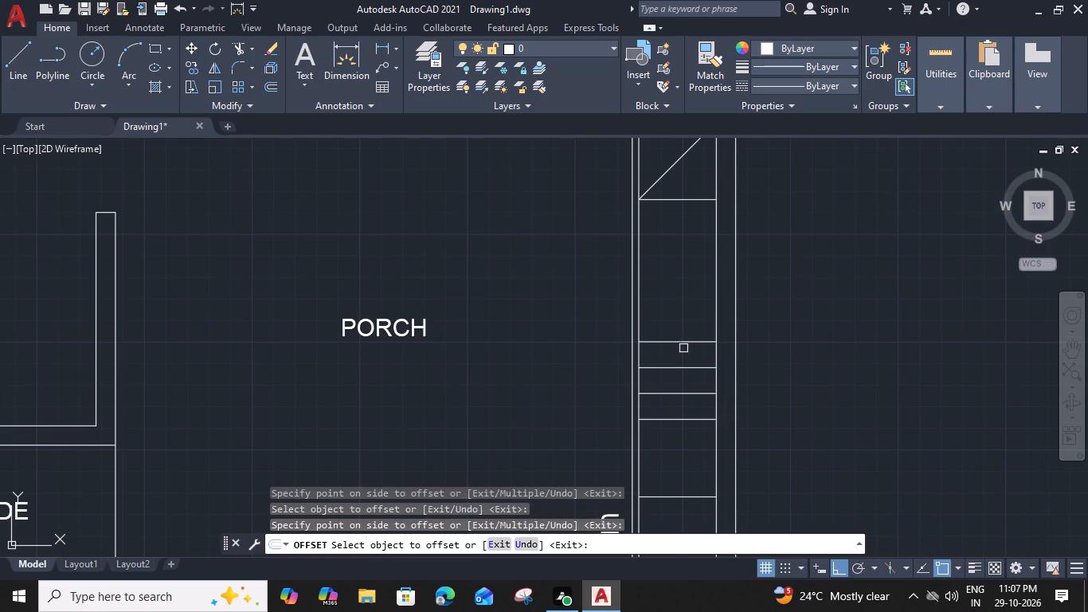
{"action": "left_click", "coordinate": [683, 339]}
{"action": "left_click", "coordinate": [681, 315]}
{"action": "left_click", "coordinate": [681, 316]}
{"action": "left_click", "coordinate": [675, 270]}
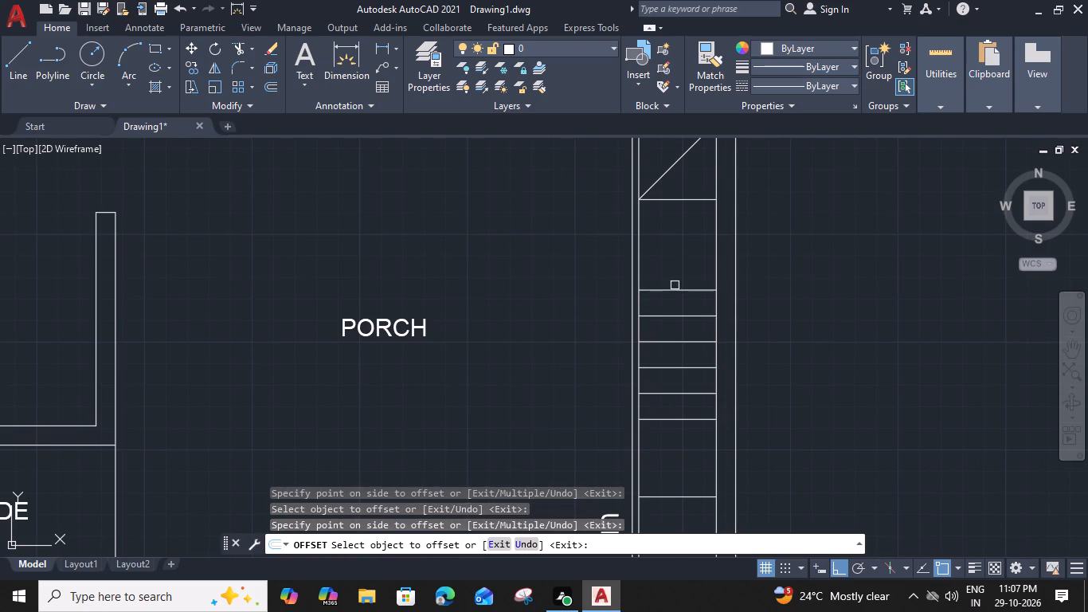
{"action": "left_click_drag", "start_coordinate": [675, 290], "coordinate": [675, 283]}
{"action": "left_click", "coordinate": [675, 261]}
{"action": "left_click", "coordinate": [678, 266]}
{"action": "left_click", "coordinate": [676, 238]}
{"action": "left_click_drag", "start_coordinate": [669, 239], "coordinate": [671, 226]}
{"action": "left_click", "coordinate": [673, 213]}
{"action": "key", "text": "Escape"}
Delete the horizontal line at the lower end of the diagonal, just above the northernmost new tread.
{"action": "middle_click_drag", "start_coordinate": [674, 221], "coordinate": [675, 224]}
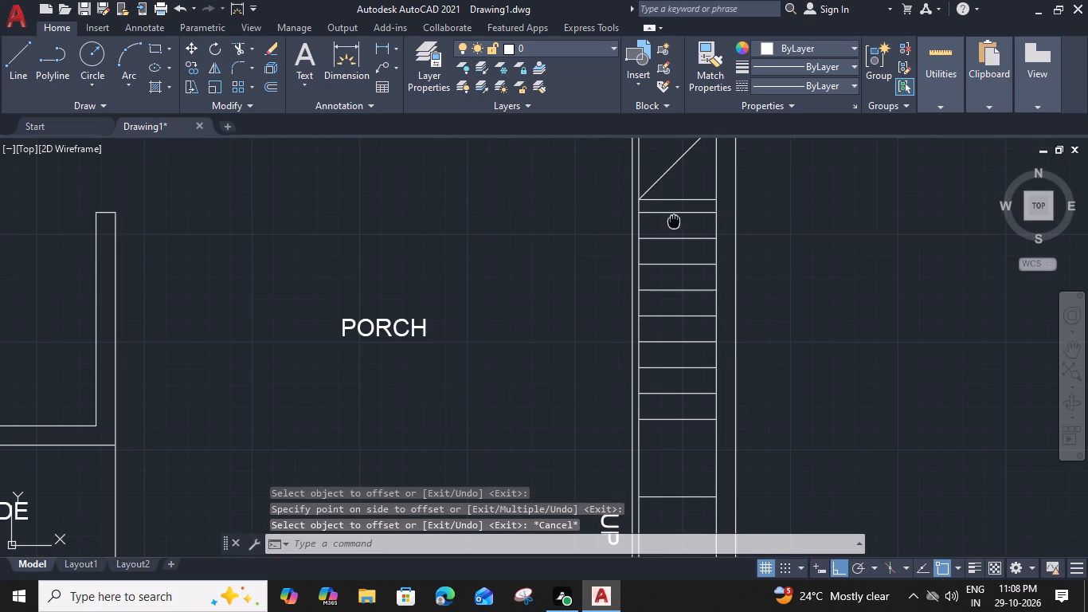
{"action": "middle_click_drag", "start_coordinate": [675, 224], "coordinate": [675, 330]}
{"action": "left_click", "coordinate": [690, 308]}
{"action": "key", "text": "Delete"}
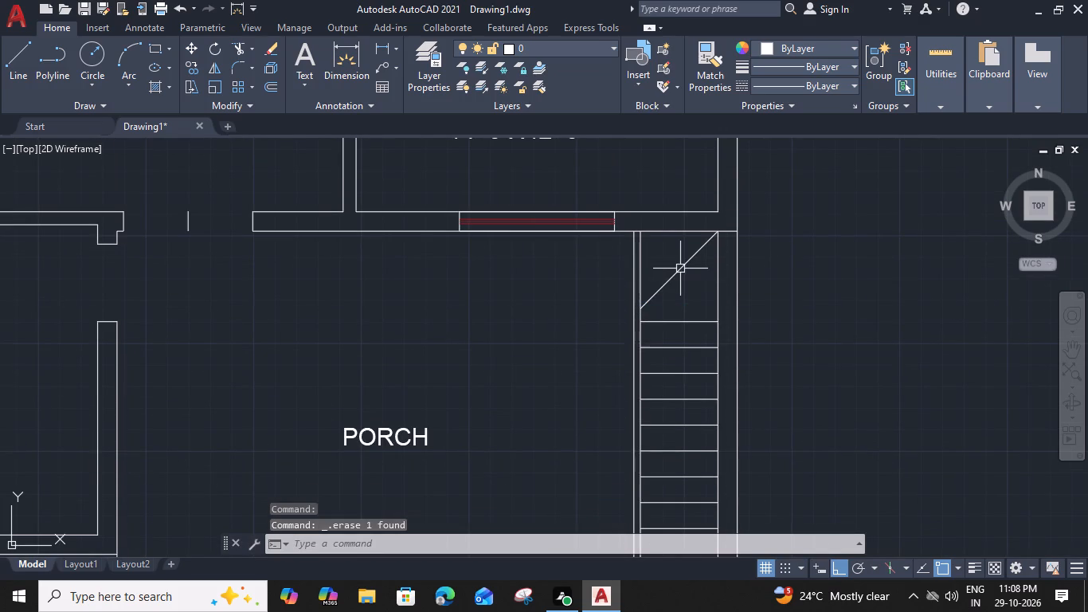
Stretch the diagonal's lower end down to the west end of the northernmost tread.
{"action": "left_click", "coordinate": [677, 277]}
{"action": "left_click", "coordinate": [642, 307]}
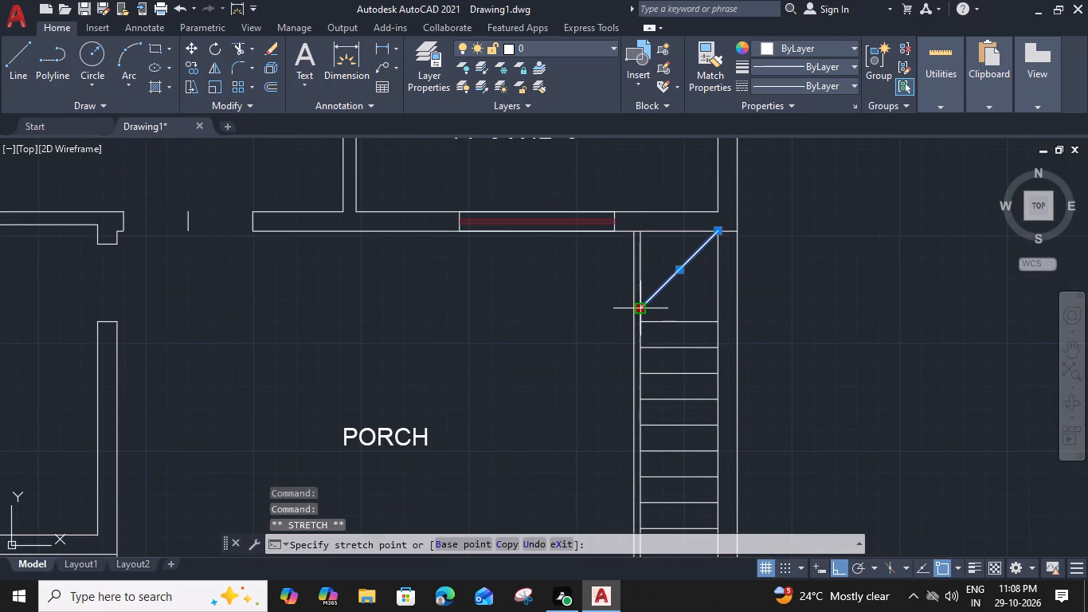
{"action": "left_click", "coordinate": [645, 320]}
{"action": "key", "text": "Escape"}
Move the rotated UP label straight north, beside the space between the two lowest stair lines.
{"action": "middle_click_drag", "start_coordinate": [684, 498], "coordinate": [645, 308]}
{"action": "left_click", "coordinate": [578, 453]}
{"action": "type", "text": "M"}
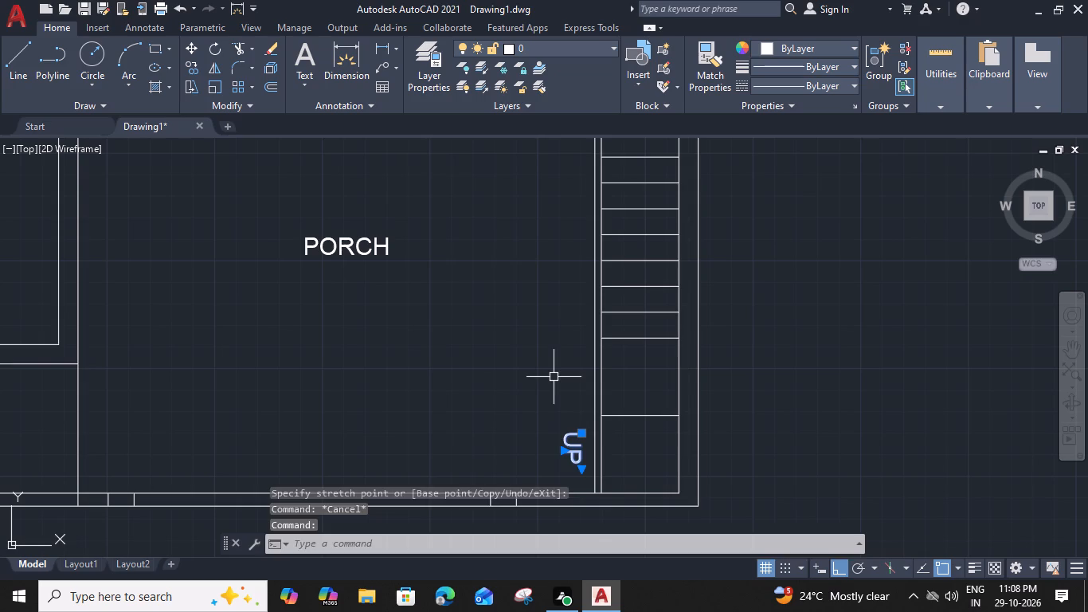
{"action": "key", "text": "space"}
{"action": "scroll", "coordinate": [590, 461], "scroll_direction": "up", "scroll_amount": 2}
{"action": "left_click", "coordinate": [567, 398]}
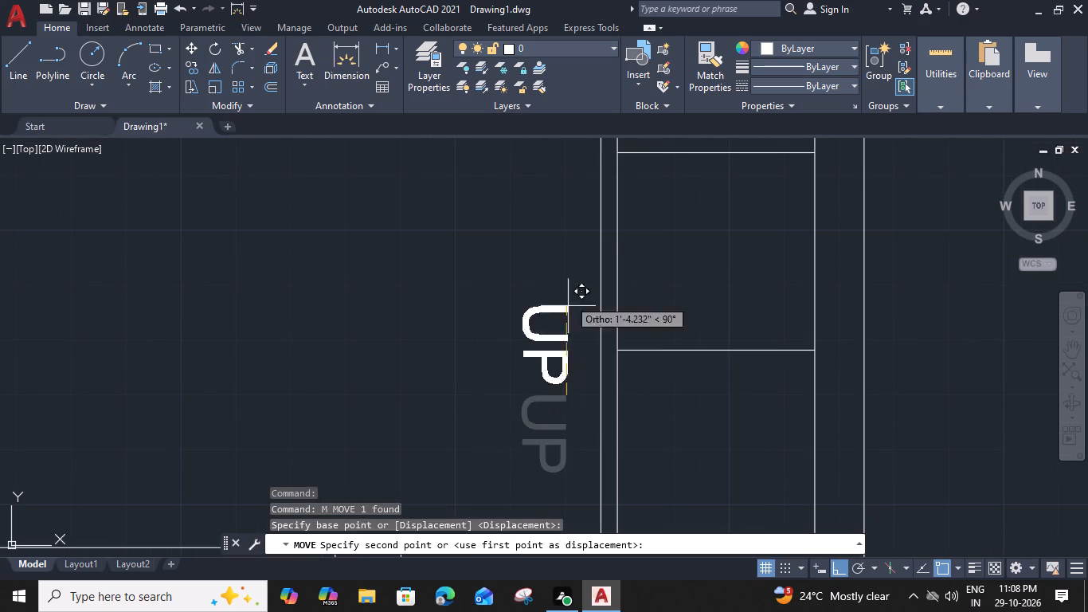
{"action": "left_click", "coordinate": [570, 199]}
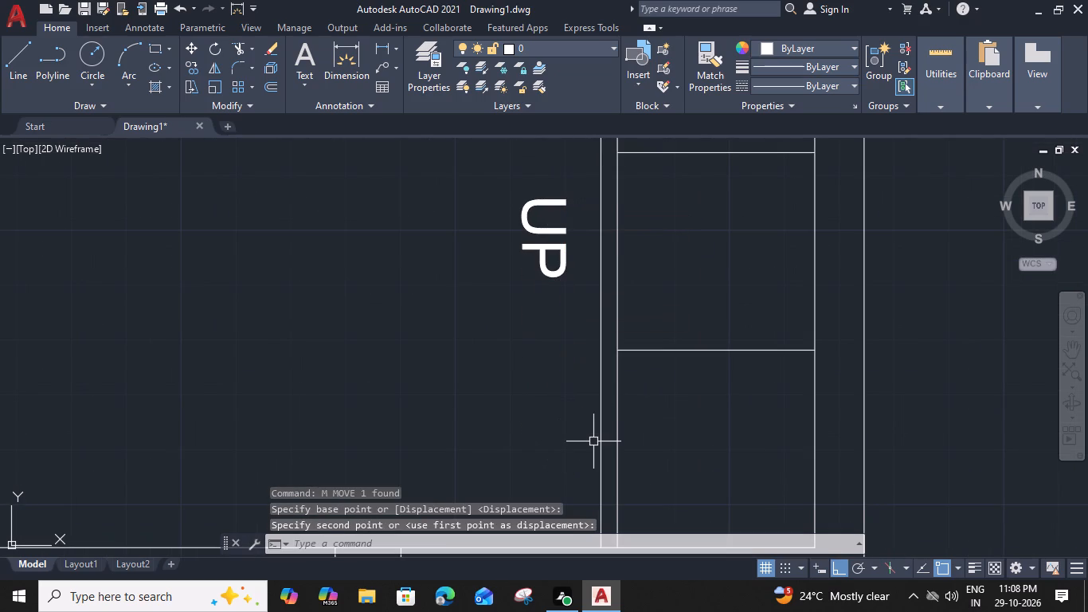
Draw a small circle centred between the strip's double lines, level with the southernmost stair line and slightly wider than the pair.
{"action": "key", "text": "c"}
{"action": "key", "text": "space"}
{"action": "scroll", "coordinate": [606, 364], "scroll_direction": "up", "scroll_amount": 2}
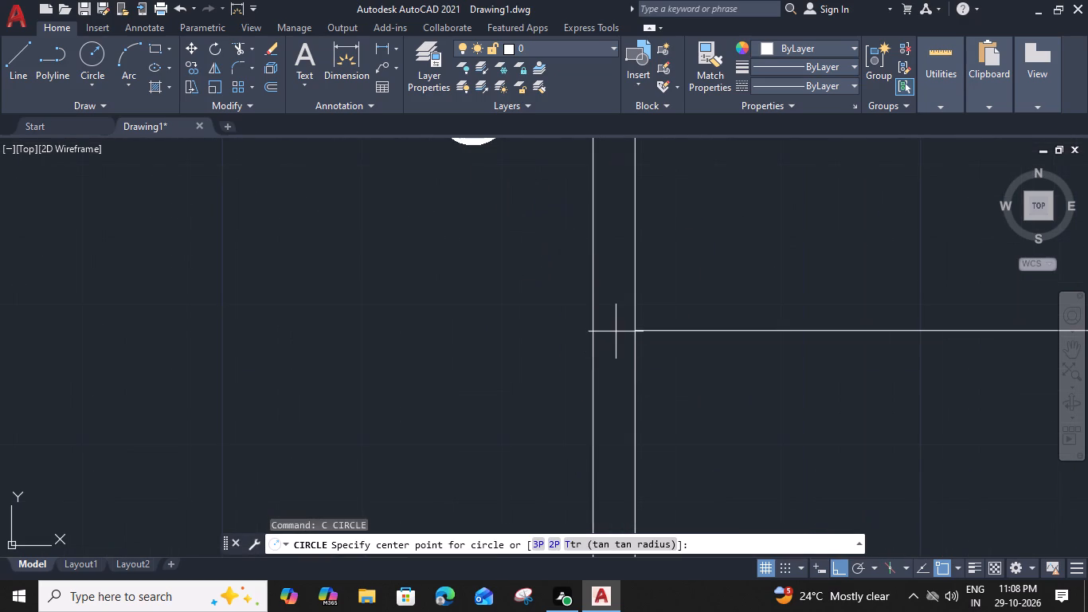
{"action": "left_click", "coordinate": [616, 331]}
{"action": "left_click", "coordinate": [650, 332]}
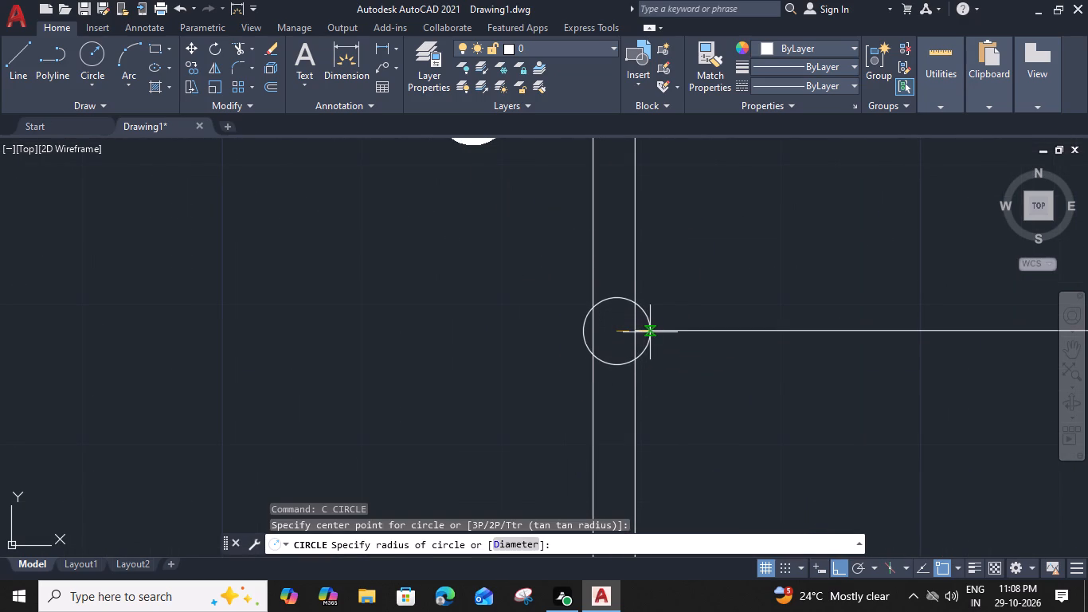
Offset the small circle 0.5" inward.
{"action": "left_click", "coordinate": [648, 344]}
{"action": "key", "text": "o"}
{"action": "key", "text": "space"}
{"action": "key", "text": "0"}
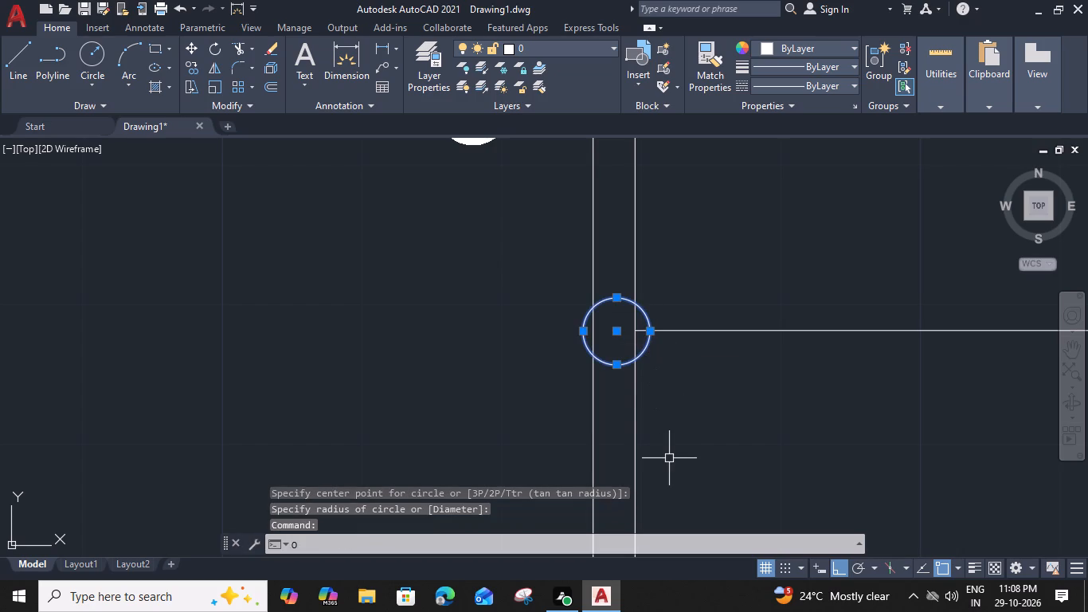
{"action": "key", "text": "period"}
{"action": "type", "text": "5\""}
{"action": "key", "text": "Return"}
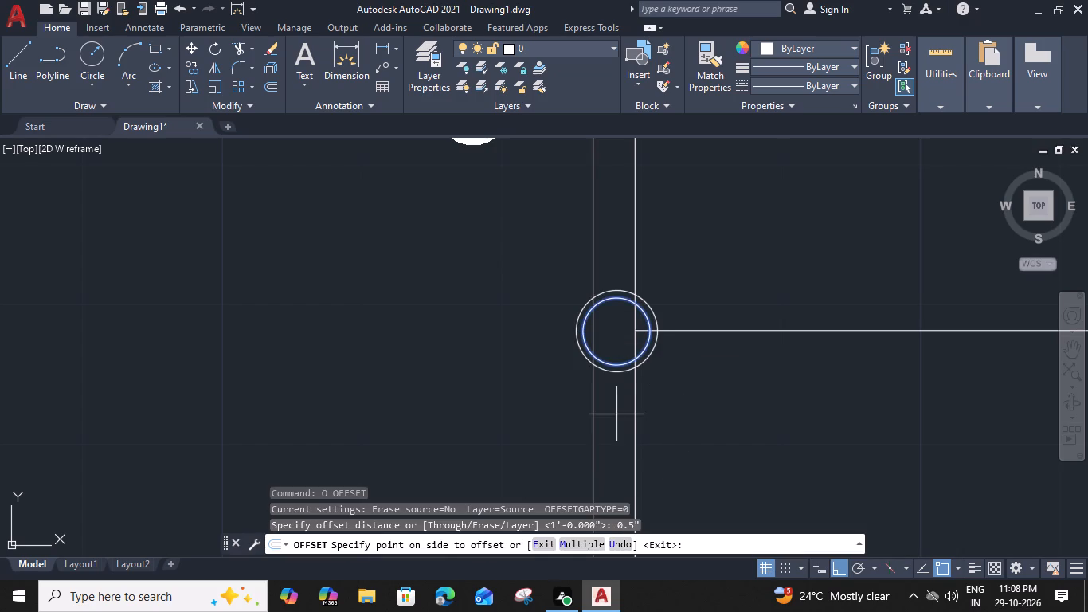
{"action": "left_click", "coordinate": [610, 324]}
{"action": "key", "text": "Escape"}
Trim away the double line south of and inside the circles, and the southernmost stair line's end inside them.
{"action": "type", "text": "TR"}
{"action": "key", "text": "space"}
{"action": "left_click_drag", "start_coordinate": [564, 409], "coordinate": [584, 412]}
{"action": "left_click", "coordinate": [718, 423]}
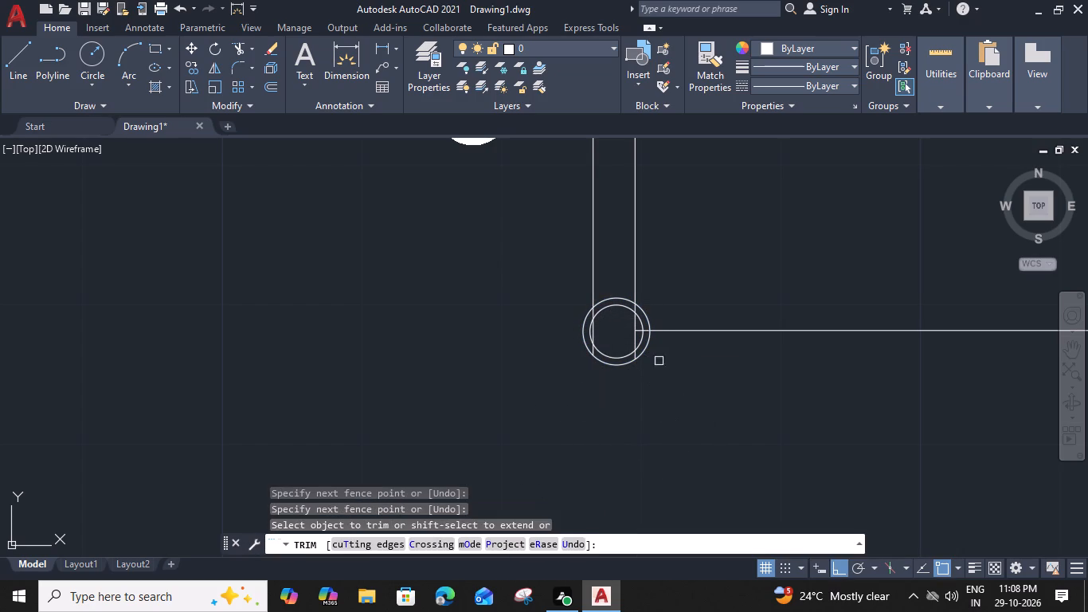
{"action": "scroll", "coordinate": [635, 319], "scroll_direction": "up", "scroll_amount": 2}
{"action": "left_click", "coordinate": [640, 341]}
{"action": "left_click", "coordinate": [633, 335]}
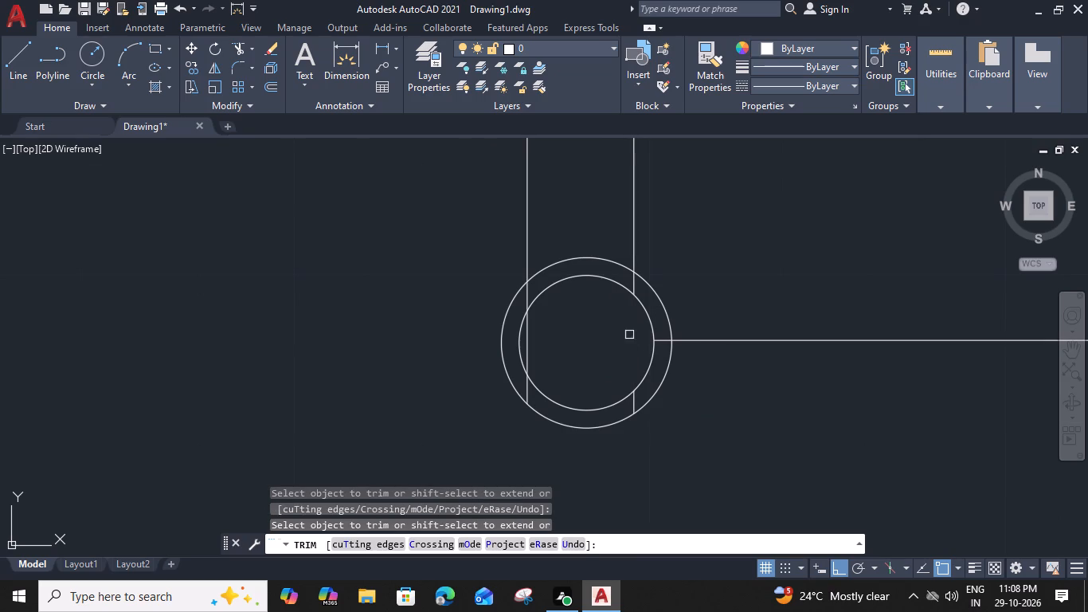
{"action": "left_click", "coordinate": [530, 333]}
{"action": "left_click", "coordinate": [526, 300]}
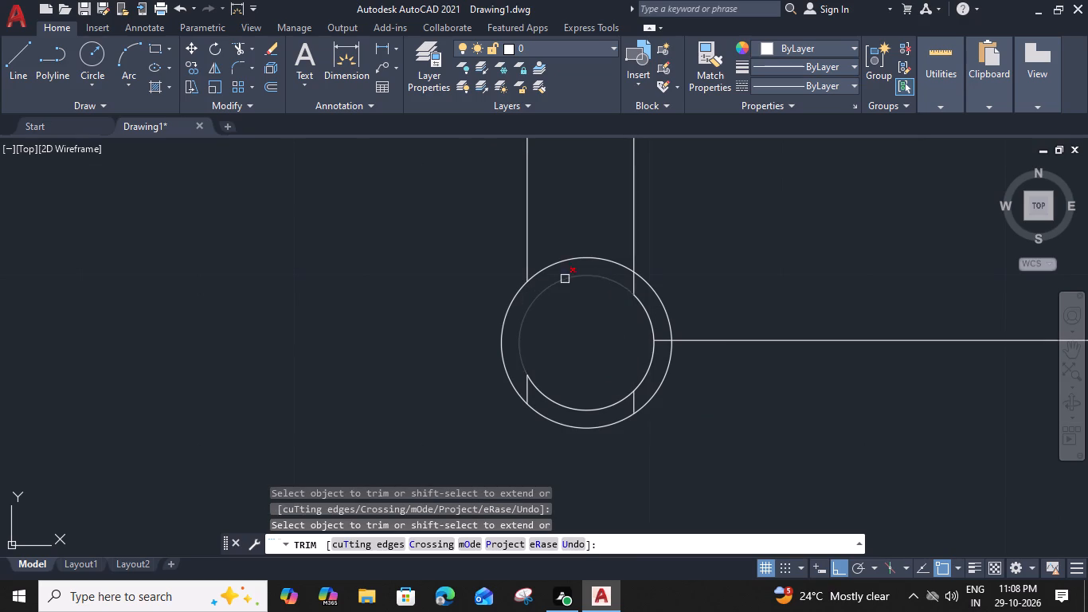
{"action": "left_click", "coordinate": [632, 282]}
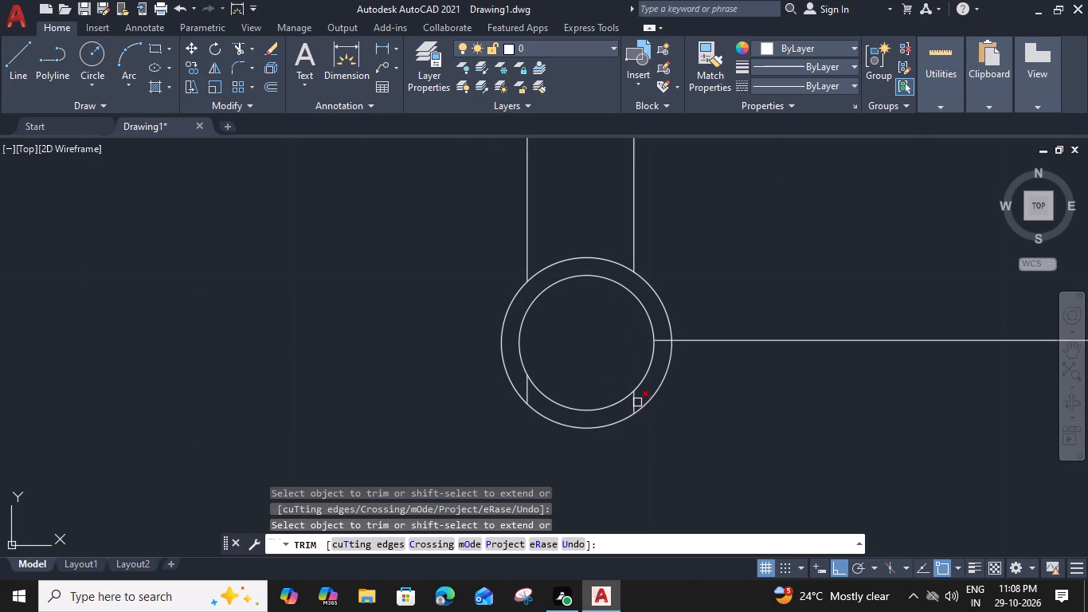
{"action": "left_click", "coordinate": [636, 402]}
{"action": "left_click", "coordinate": [527, 389]}
{"action": "left_click", "coordinate": [660, 339]}
{"action": "scroll", "coordinate": [660, 339], "scroll_direction": "down", "scroll_amount": 4}
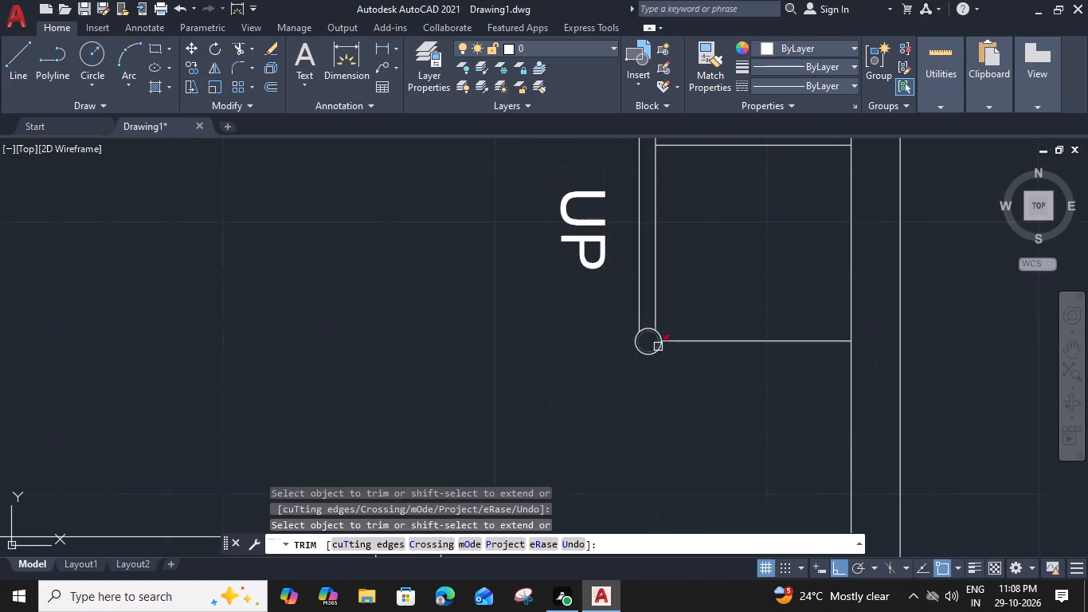
{"action": "scroll", "coordinate": [677, 412], "scroll_direction": "down", "scroll_amount": 2}
{"action": "key", "text": "Escape"}
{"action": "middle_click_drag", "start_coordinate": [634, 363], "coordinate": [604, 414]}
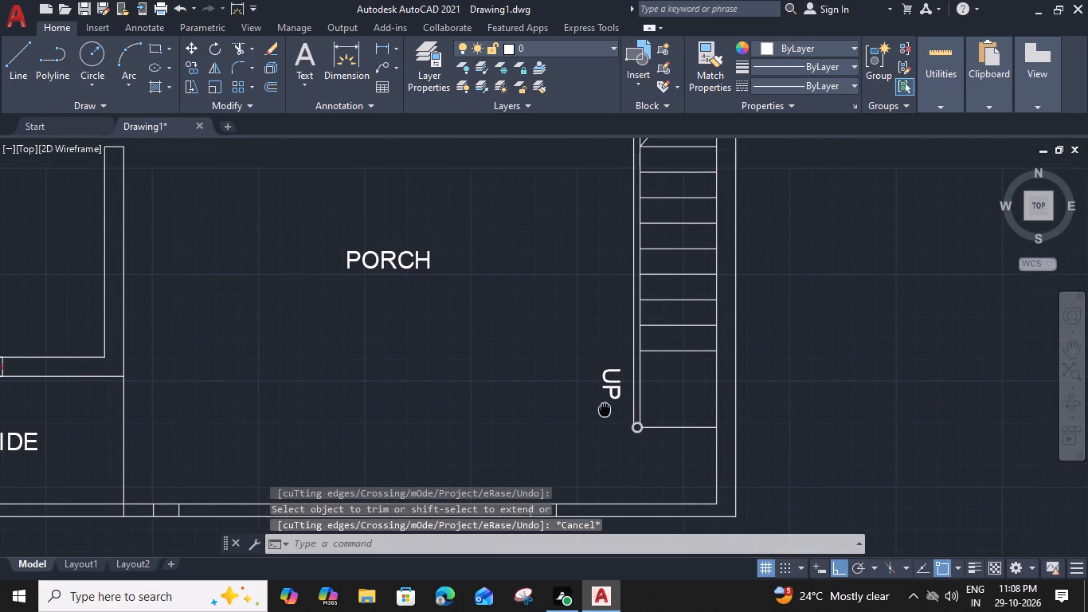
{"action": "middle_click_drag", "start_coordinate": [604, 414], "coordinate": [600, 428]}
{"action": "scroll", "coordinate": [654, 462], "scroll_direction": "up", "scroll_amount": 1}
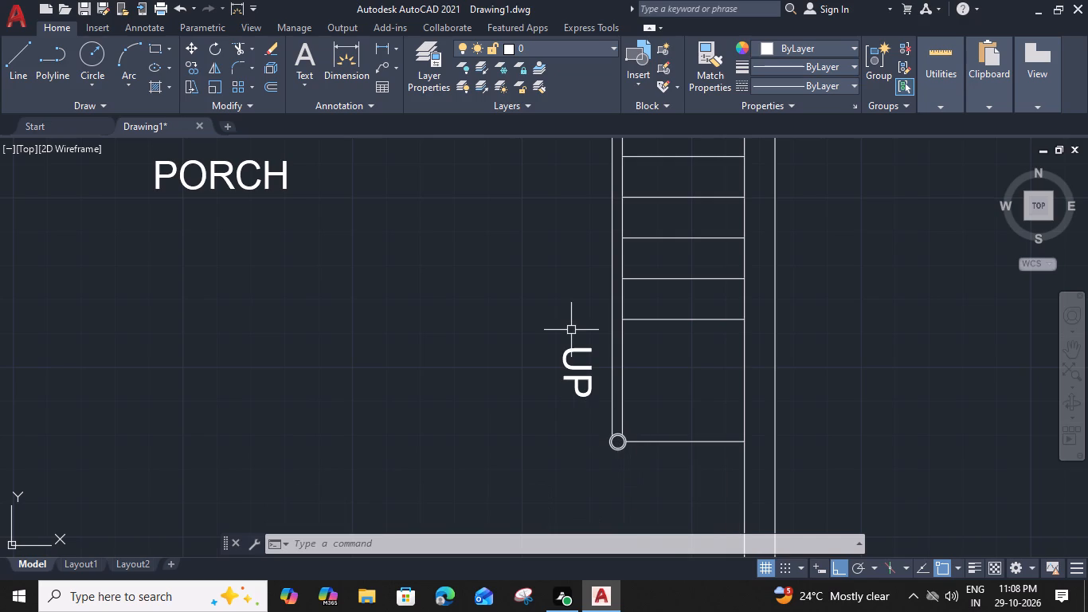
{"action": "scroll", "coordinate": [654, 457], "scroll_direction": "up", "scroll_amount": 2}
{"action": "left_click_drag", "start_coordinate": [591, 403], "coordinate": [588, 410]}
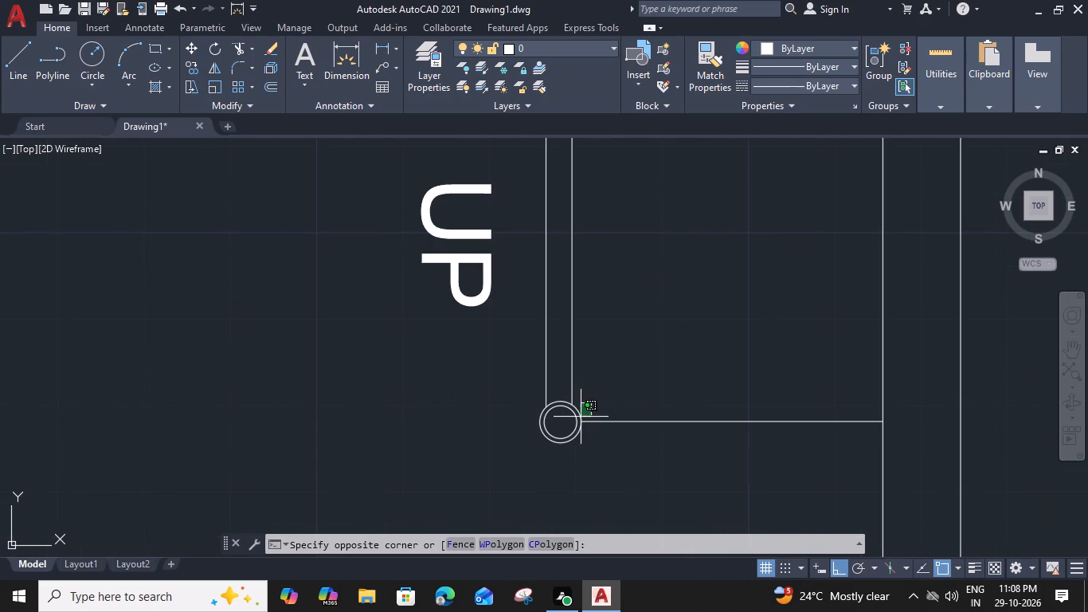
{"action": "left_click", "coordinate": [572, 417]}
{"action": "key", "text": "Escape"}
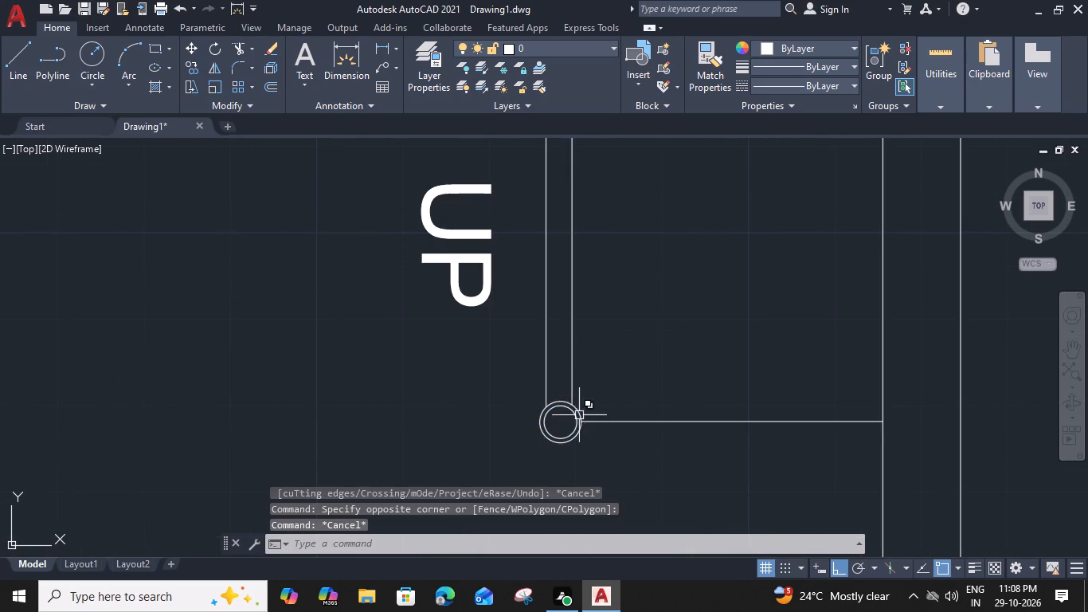
Move both concentric circles straight north along the double line, to just below the lowest of the 1'-spaced treads.
{"action": "scroll", "coordinate": [579, 415], "scroll_direction": "up", "scroll_amount": 1}
{"action": "left_click", "coordinate": [585, 408]}
{"action": "left_click", "coordinate": [569, 421]}
{"action": "key", "text": "m"}
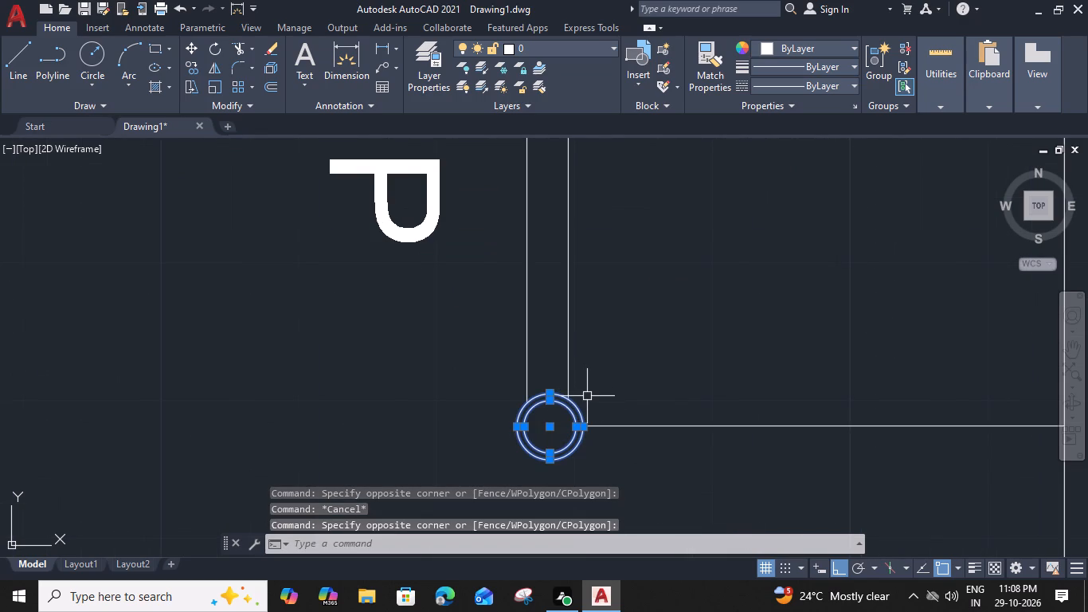
{"action": "key", "text": "space"}
{"action": "left_click", "coordinate": [554, 395]}
{"action": "scroll", "coordinate": [542, 252], "scroll_direction": "down", "scroll_amount": 1}
{"action": "middle_click_drag", "start_coordinate": [546, 230], "coordinate": [546, 229]}
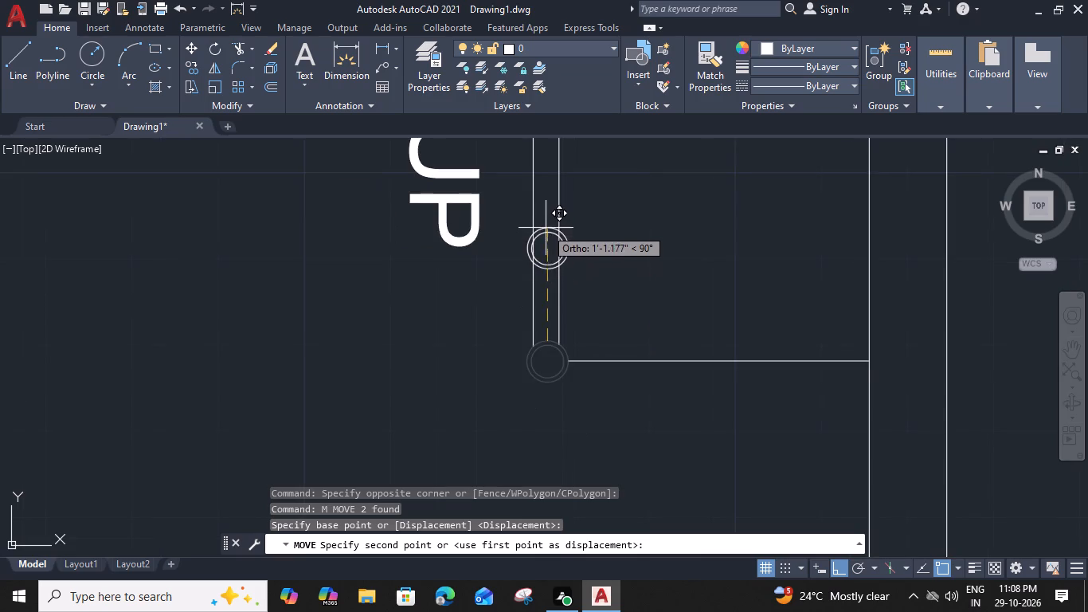
{"action": "middle_click_drag", "start_coordinate": [546, 229], "coordinate": [547, 543]}
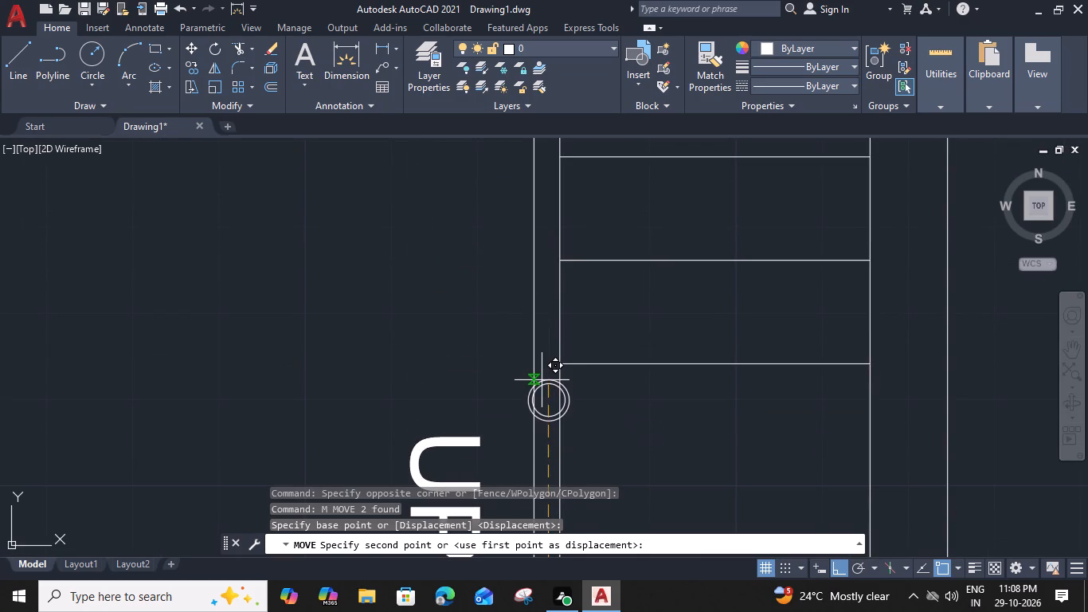
{"action": "left_click", "coordinate": [547, 375]}
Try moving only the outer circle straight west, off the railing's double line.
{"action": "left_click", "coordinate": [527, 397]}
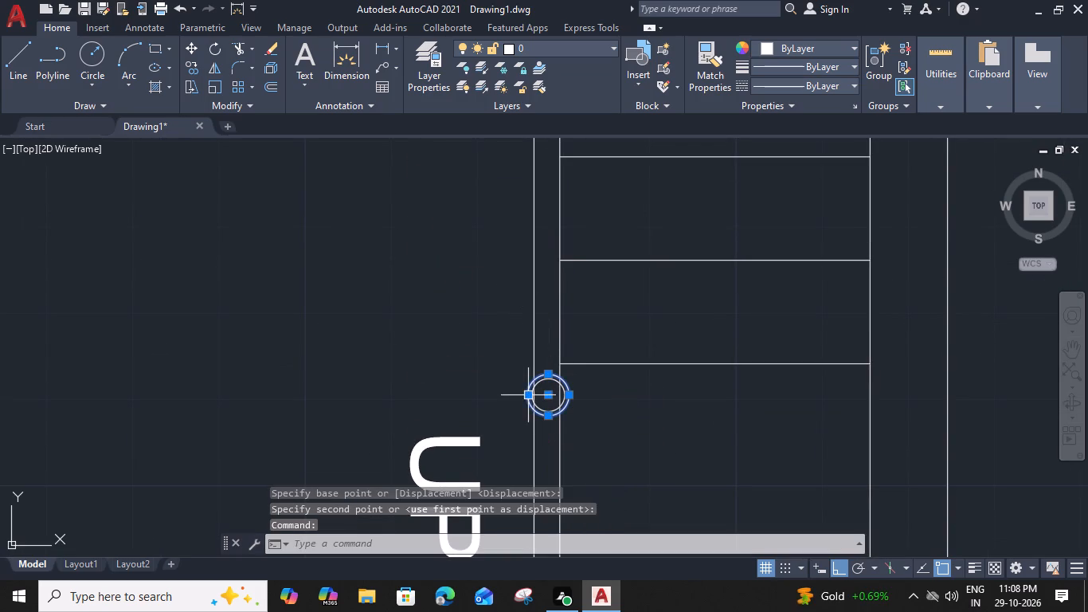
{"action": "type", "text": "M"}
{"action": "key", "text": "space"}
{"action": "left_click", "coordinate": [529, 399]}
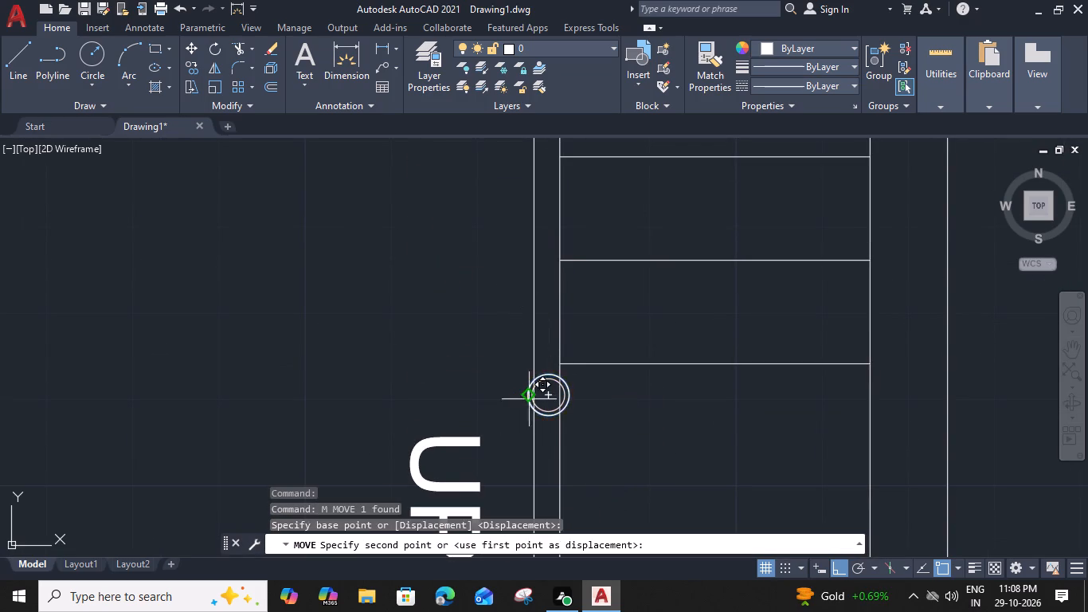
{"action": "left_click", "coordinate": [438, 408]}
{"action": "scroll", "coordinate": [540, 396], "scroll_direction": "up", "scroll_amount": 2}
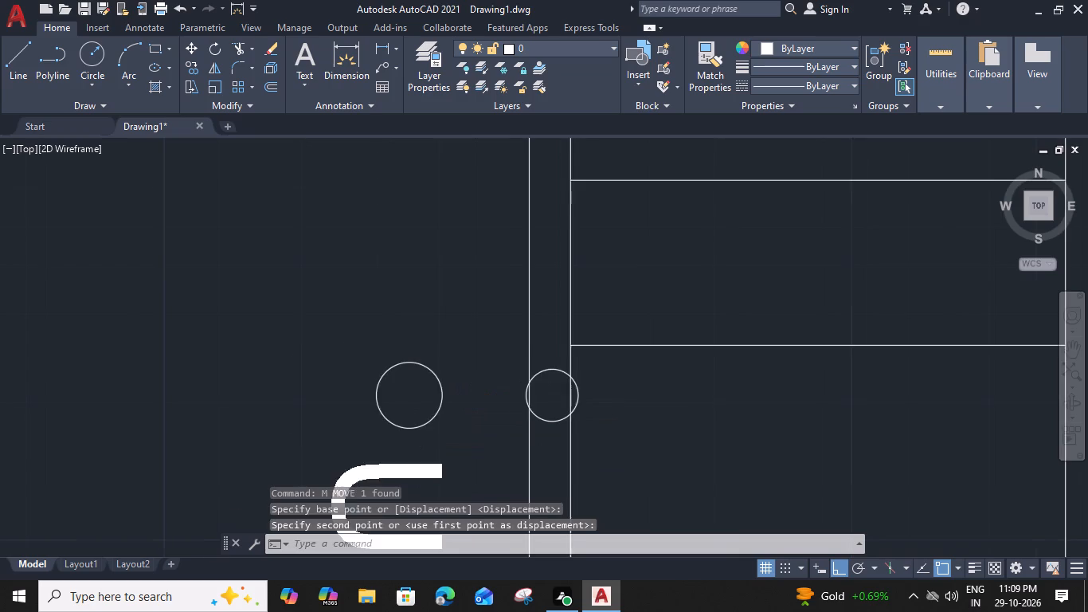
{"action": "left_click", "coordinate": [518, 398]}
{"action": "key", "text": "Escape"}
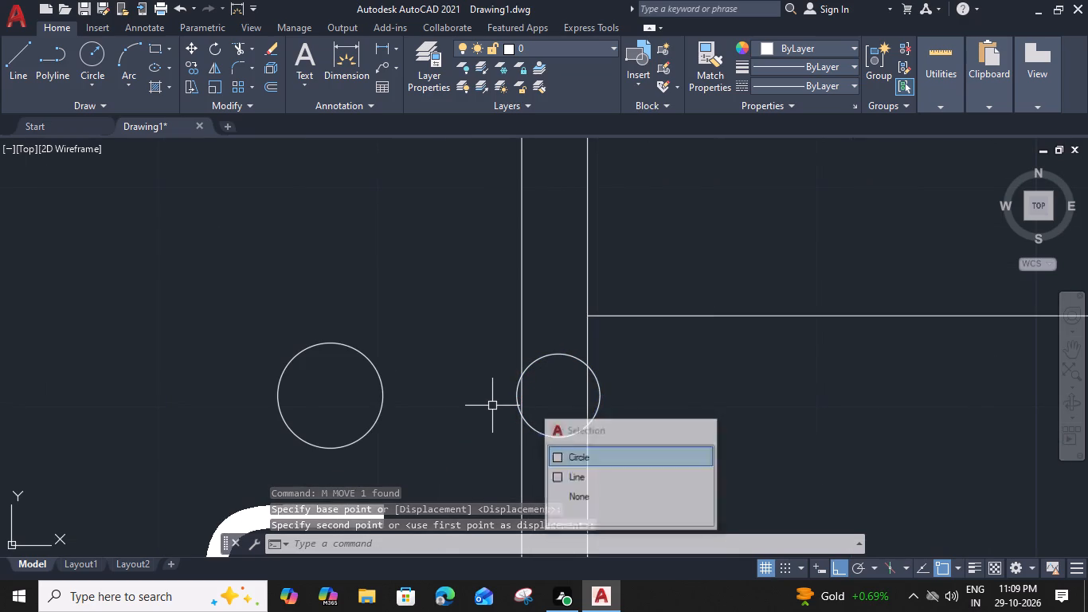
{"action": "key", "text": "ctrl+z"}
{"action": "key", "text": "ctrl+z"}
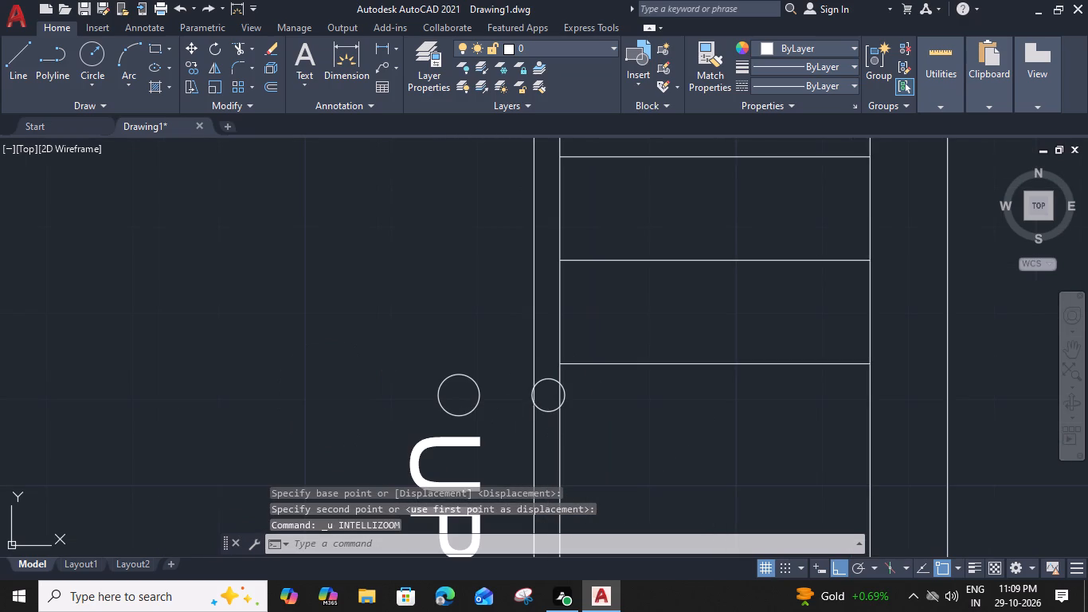
Group the two concentric circles below the lowest of the 1'-spaced treads.
{"action": "scroll", "coordinate": [521, 398], "scroll_direction": "up", "scroll_amount": 2}
{"action": "left_click", "coordinate": [592, 332]}
{"action": "left_click", "coordinate": [562, 403]}
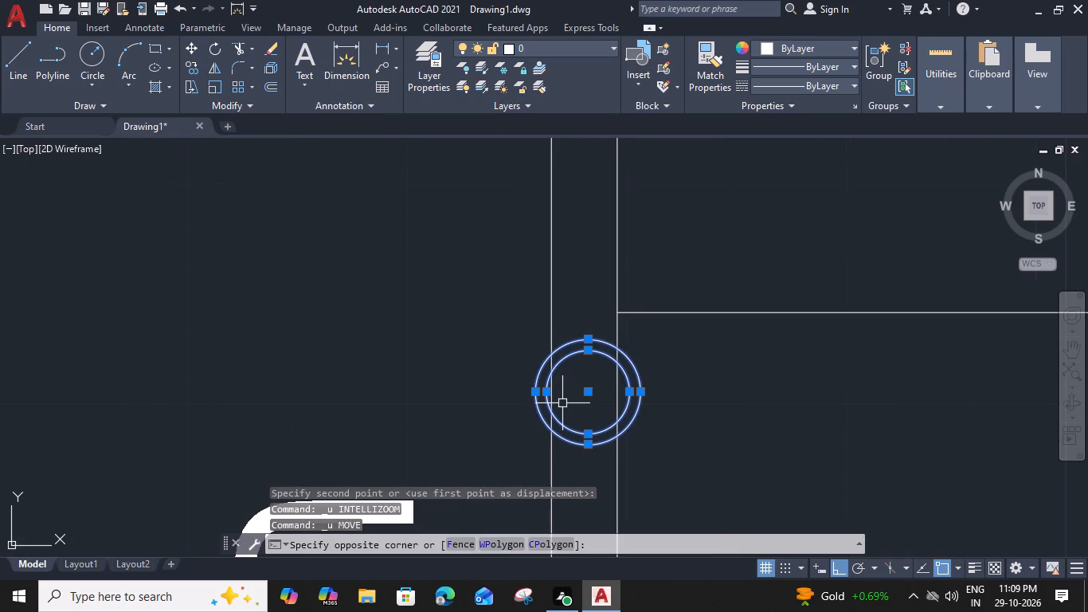
{"action": "type", "text": "G"}
{"action": "key", "text": "space"}
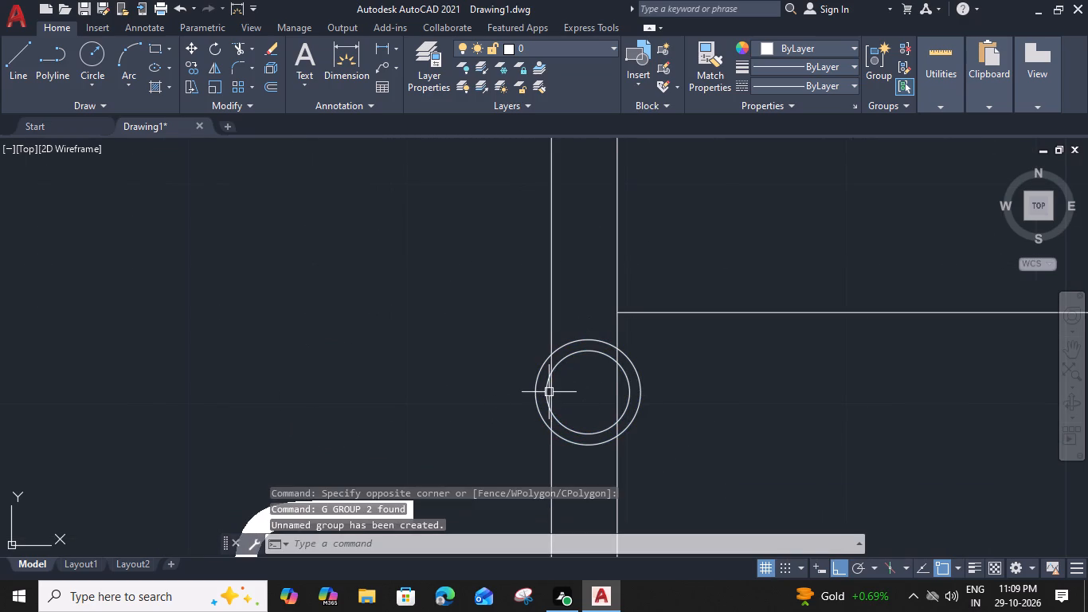
Move the grouped circles straight west, clear of the railing's double line.
{"action": "left_click", "coordinate": [549, 392]}
{"action": "type", "text": "M"}
{"action": "key", "text": "space"}
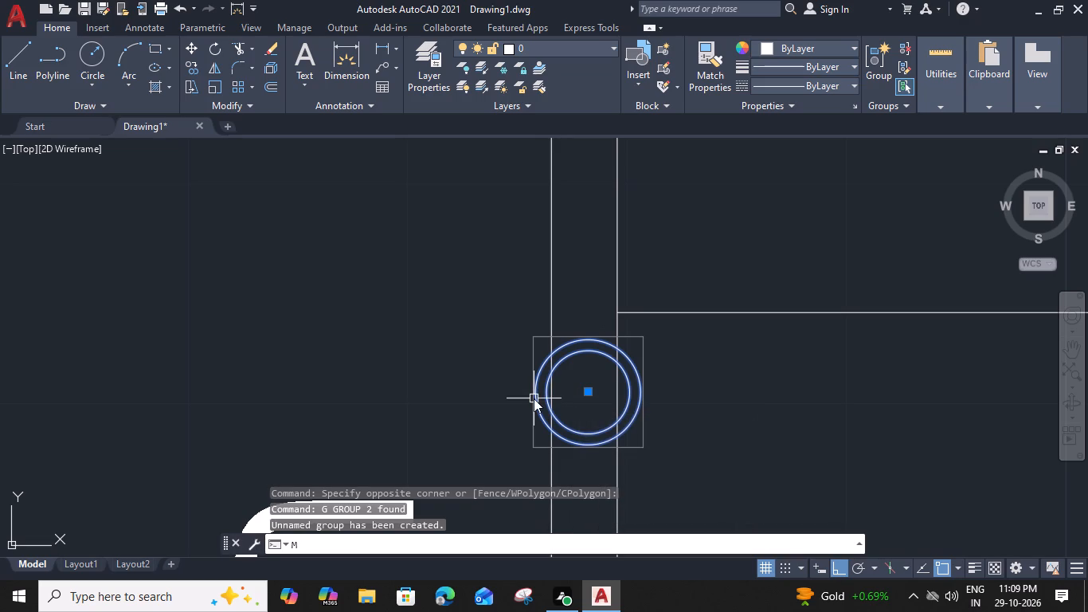
{"action": "key", "text": "space"}
{"action": "left_click", "coordinate": [532, 392]}
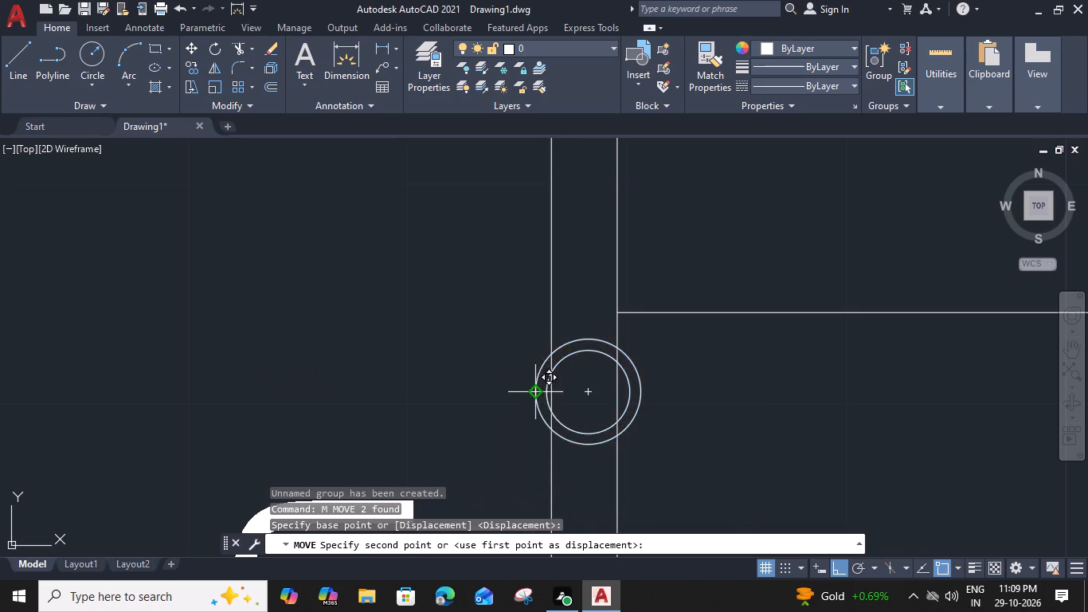
{"action": "left_click", "coordinate": [295, 431]}
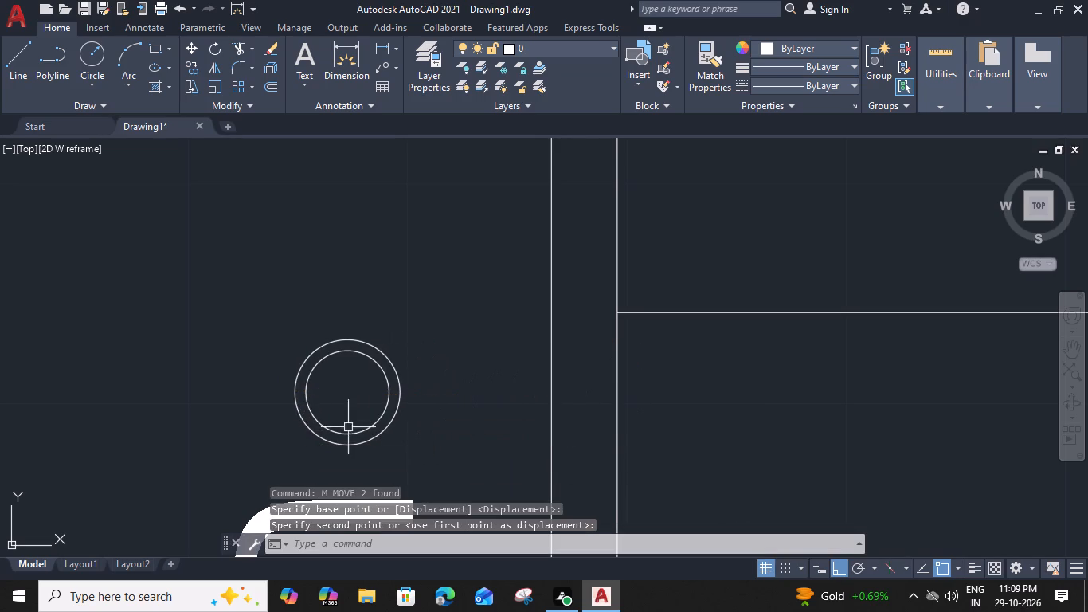
Draw a horizontal line from the outer circle's east quadrant to the eastern line of the railing's double line.
{"action": "middle_click_drag", "start_coordinate": [452, 417], "coordinate": [544, 399]}
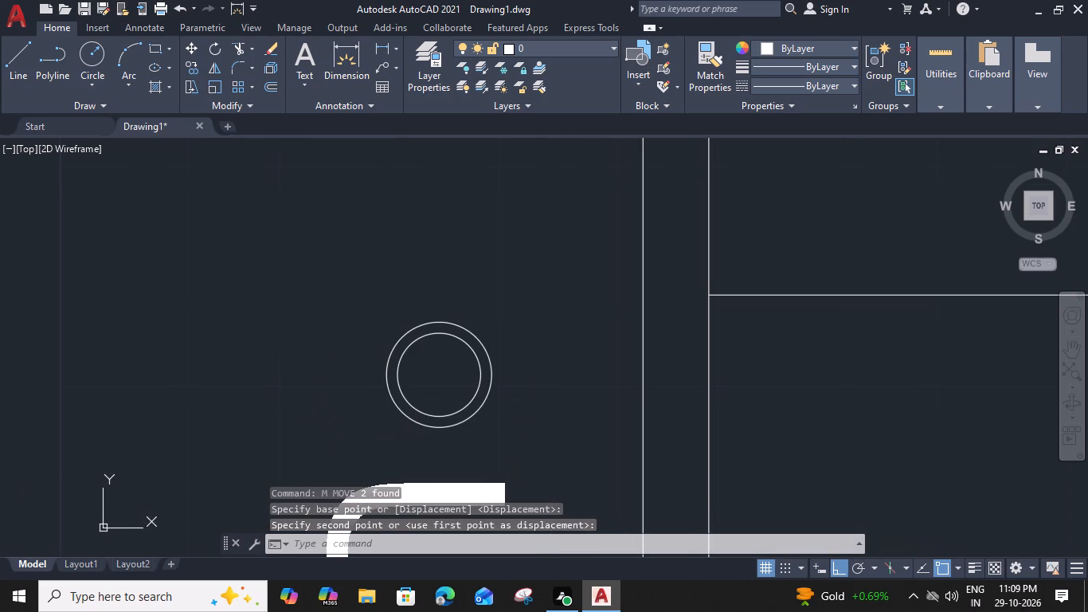
{"action": "key", "text": "l"}
{"action": "key", "text": "space"}
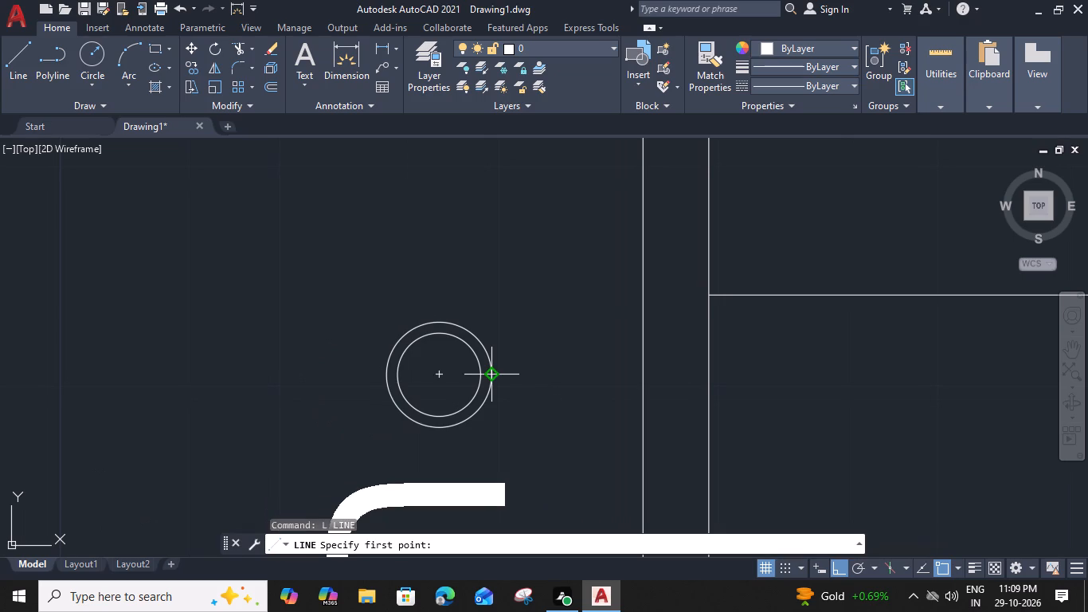
{"action": "left_click", "coordinate": [493, 378]}
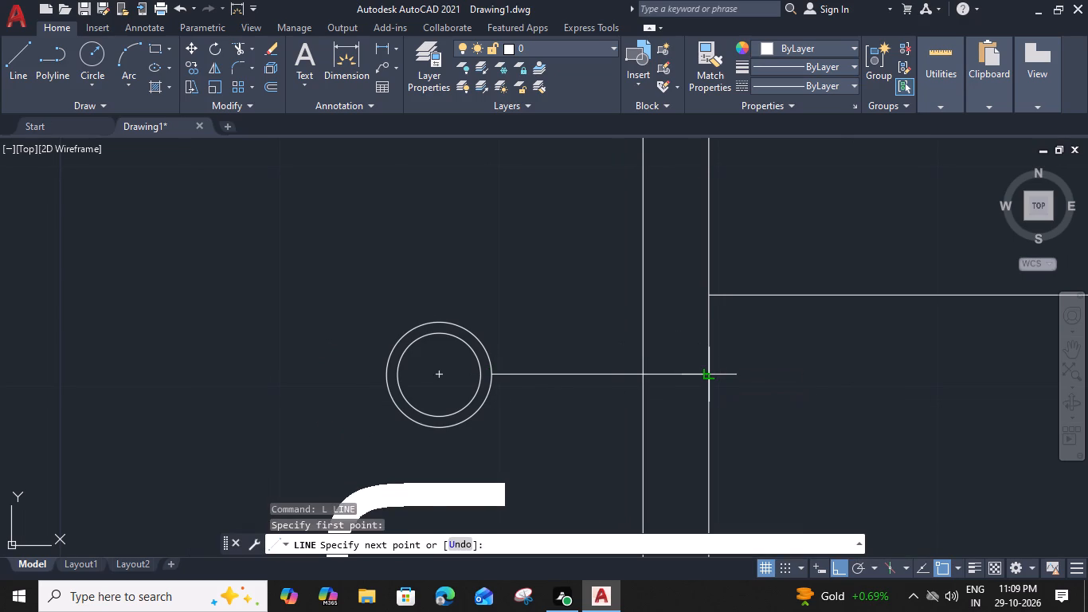
{"action": "left_click", "coordinate": [709, 375]}
{"action": "key", "text": "Escape"}
Offset the horizontal line 1.5" to both its north and south sides.
{"action": "left_click", "coordinate": [601, 375]}
{"action": "type", "text": "O"}
{"action": "key", "text": "space"}
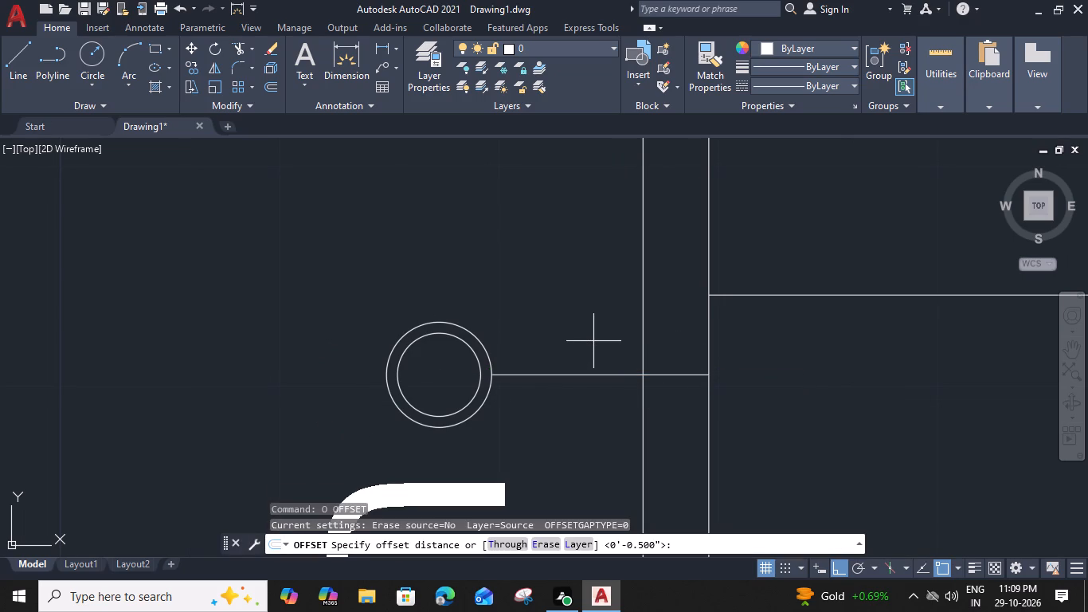
{"action": "type", "text": "1."}
{"action": "type", "text": "5\""}
{"action": "key", "text": "Return"}
{"action": "left_click", "coordinate": [585, 309]}
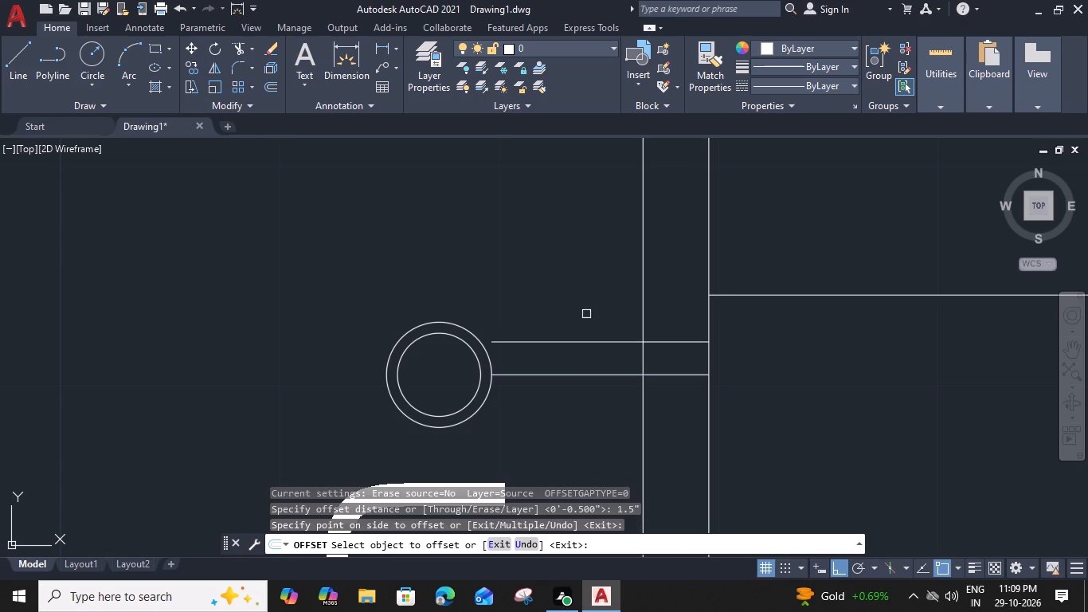
{"action": "left_click", "coordinate": [580, 381]}
{"action": "left_click", "coordinate": [577, 372]}
{"action": "left_click", "coordinate": [567, 425]}
{"action": "key", "text": "Escape"}
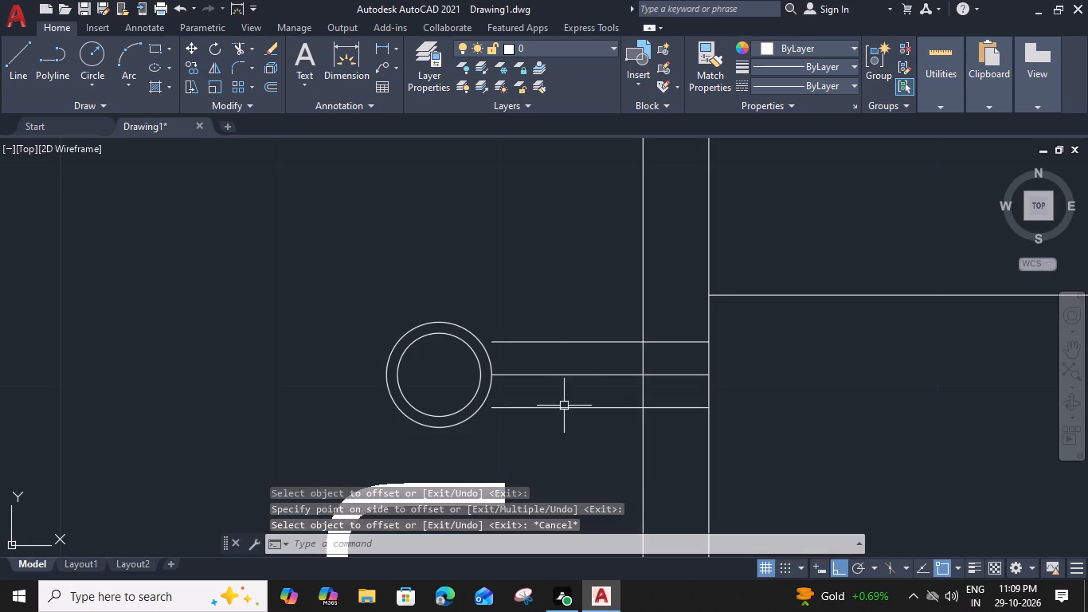
Trim away the whole centre line between the circles and the railing's eastern line.
{"action": "key", "text": "t"}
{"action": "key", "text": "r"}
{"action": "key", "text": "space"}
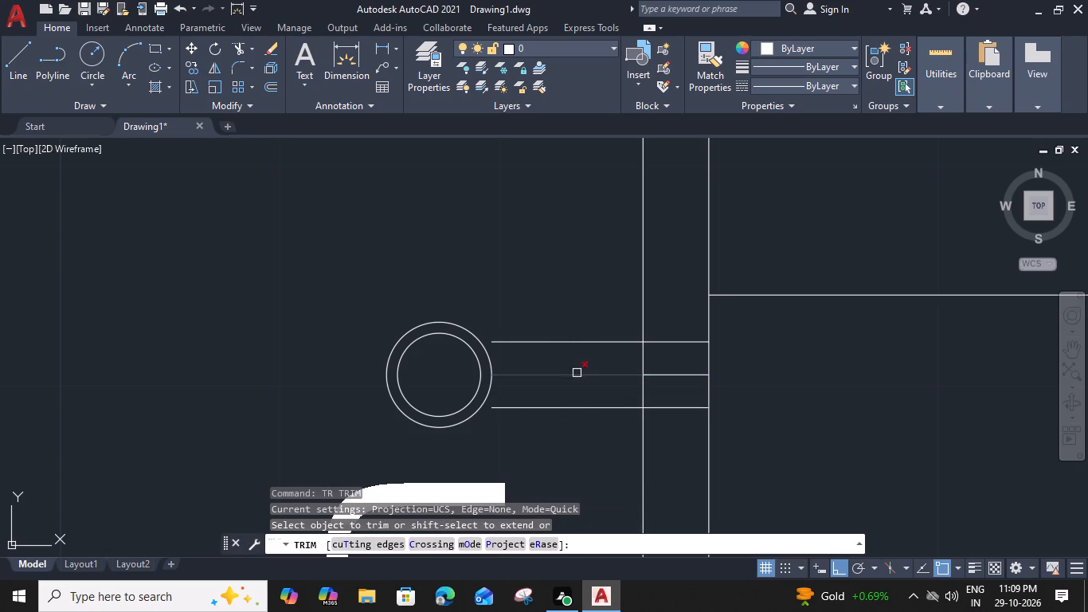
{"action": "left_click", "coordinate": [577, 373]}
{"action": "left_click", "coordinate": [681, 374]}
End the north offset line at the railing's western line, run the south one to its eastern line, and extend both to the outer circle.
{"action": "left_click", "coordinate": [660, 342]}
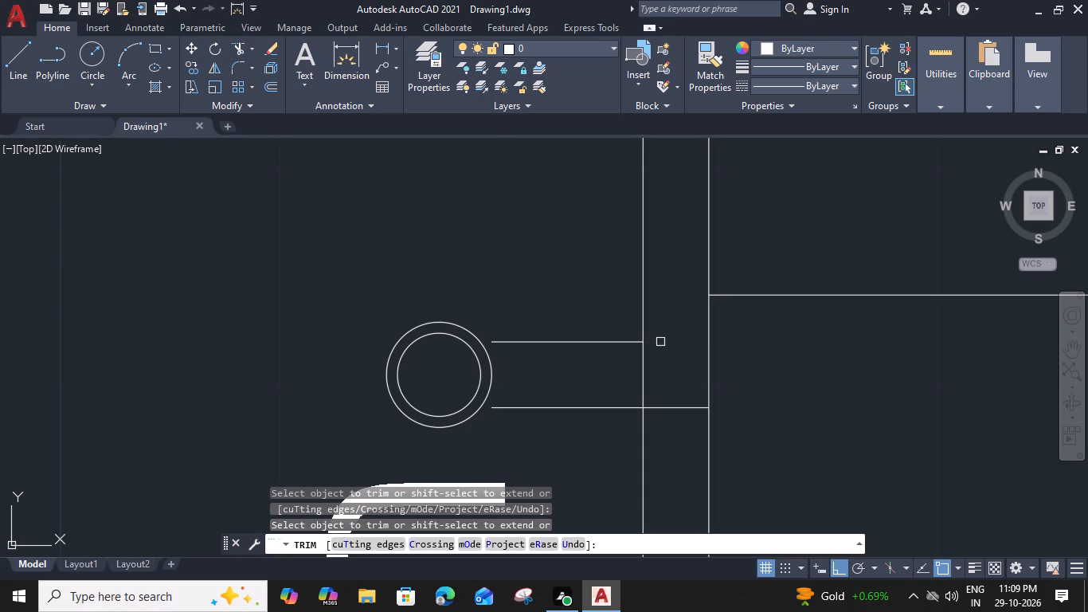
{"action": "left_click", "coordinate": [676, 409]}
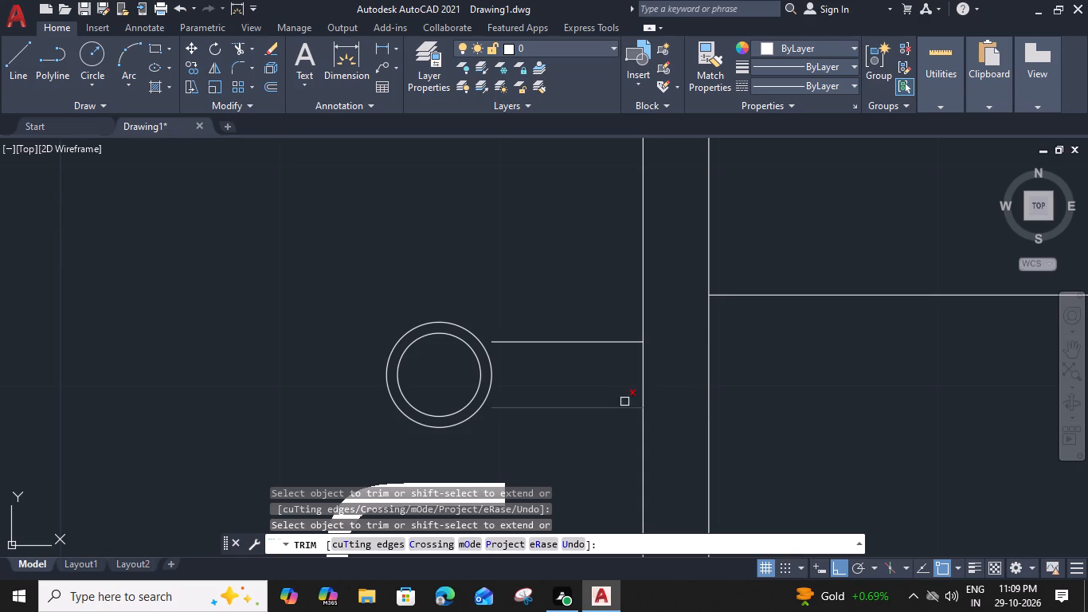
{"action": "left_click", "coordinate": [618, 409], "text": "shift"}
{"action": "left_click", "coordinate": [642, 388]}
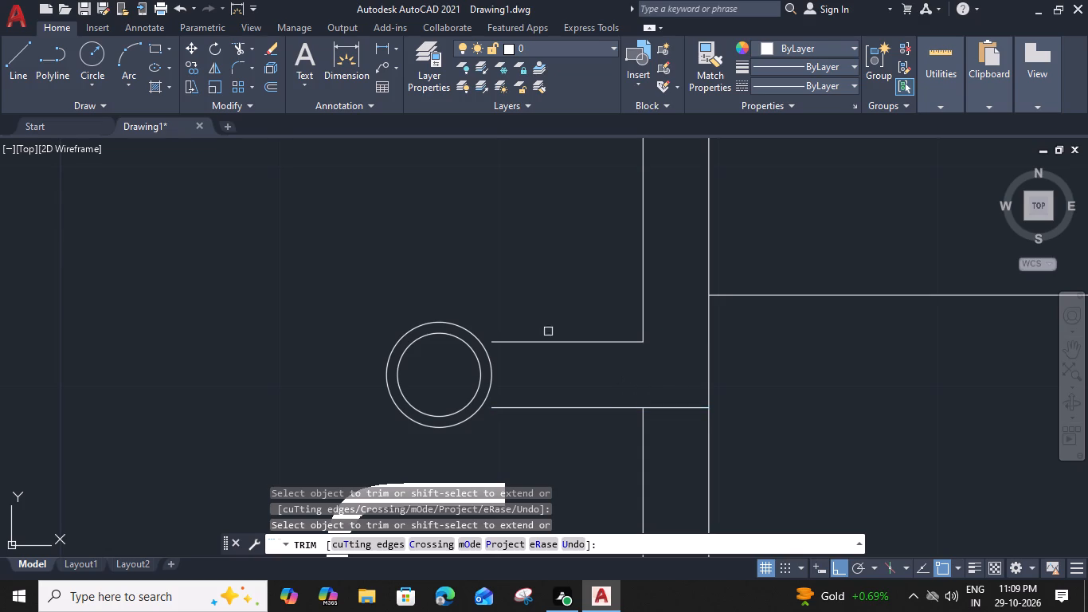
{"action": "left_click", "coordinate": [548, 341], "text": "shift"}
{"action": "left_click", "coordinate": [550, 410], "text": "shift"}
Trim away the double line south of the horizontal pair and the western line's remaining piece between the pair.
{"action": "left_click", "coordinate": [764, 429]}
{"action": "left_click", "coordinate": [605, 451], "text": "shift"}
{"action": "left_click", "coordinate": [623, 449]}
{"action": "left_click", "coordinate": [757, 433]}
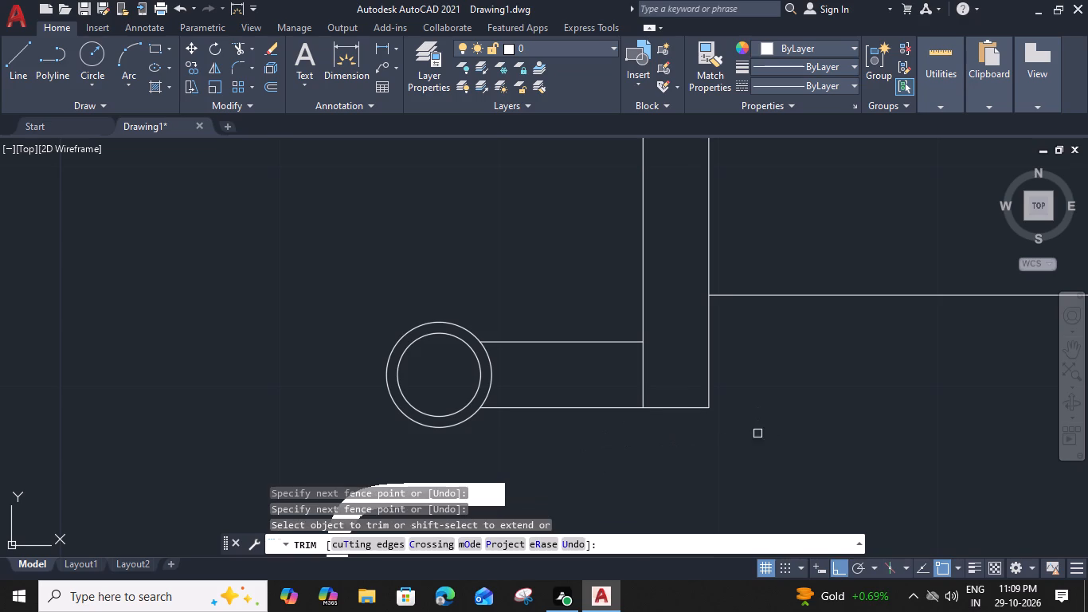
{"action": "left_click", "coordinate": [642, 368]}
{"action": "scroll", "coordinate": [646, 371], "scroll_direction": "down", "scroll_amount": 2}
{"action": "scroll", "coordinate": [768, 394], "scroll_direction": "down", "scroll_amount": 2}
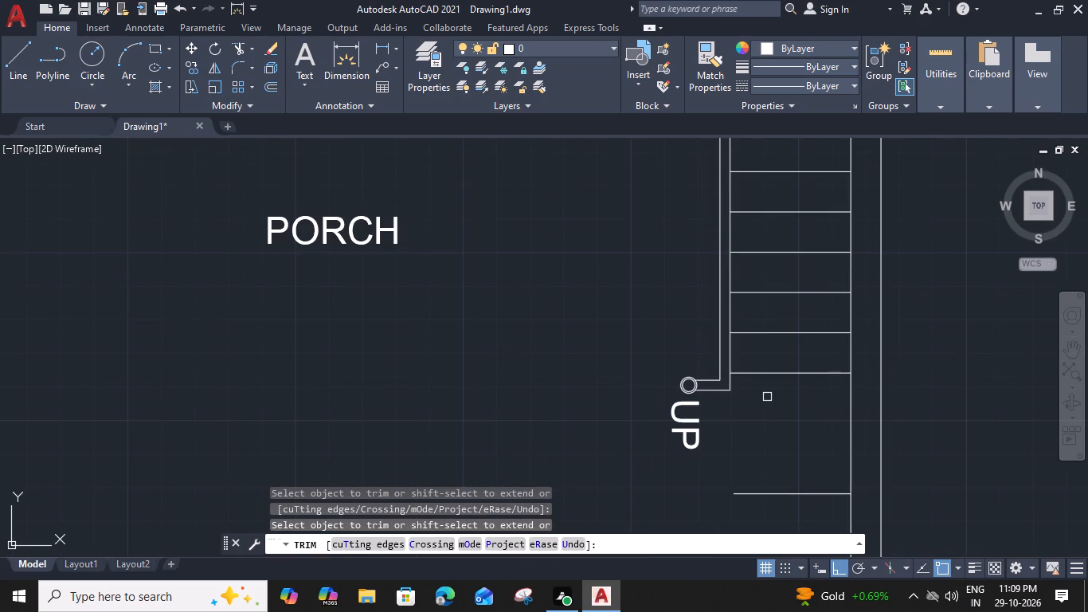
{"action": "key", "text": "Escape"}
Move the UP label slightly south, away from the grouped circles.
{"action": "middle_click_drag", "start_coordinate": [763, 440], "coordinate": [741, 426]}
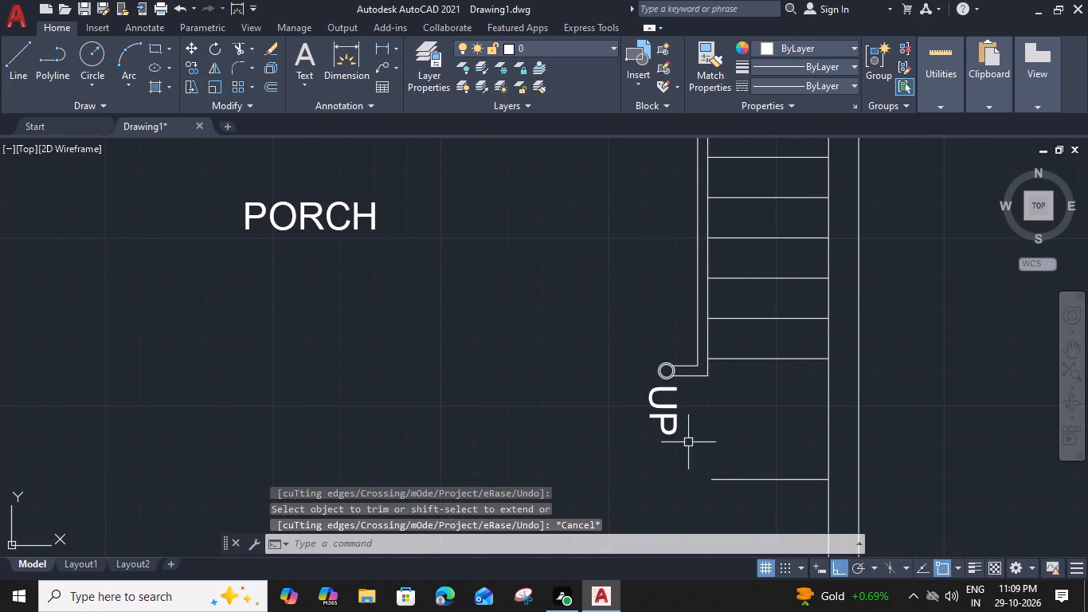
{"action": "left_click", "coordinate": [677, 435]}
{"action": "key", "text": "n"}
{"action": "key", "text": "Escape"}
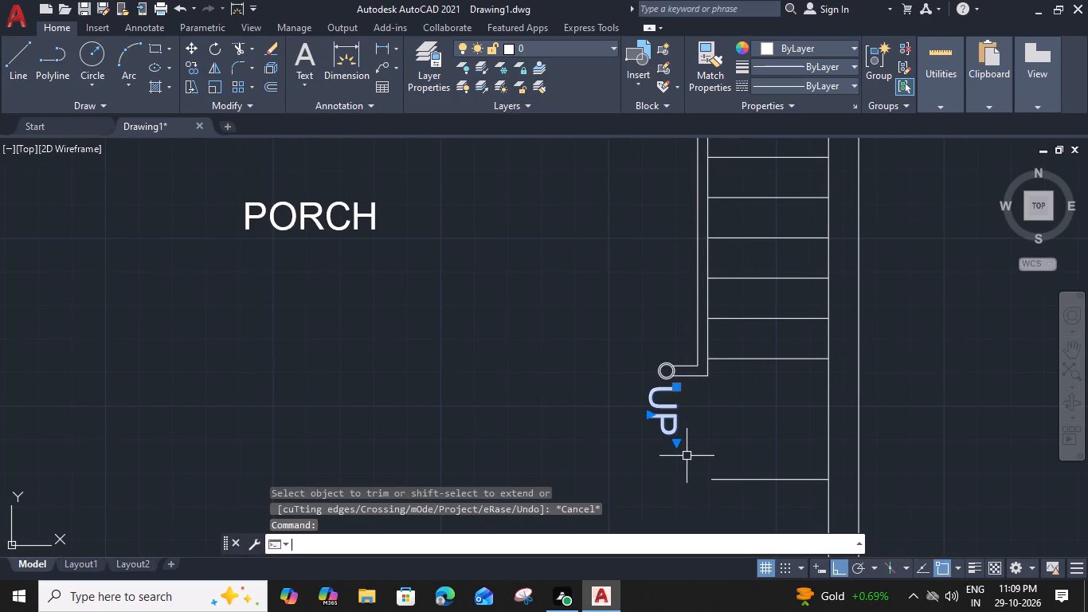
{"action": "type", "text": "M"}
{"action": "key", "text": "space"}
{"action": "left_click", "coordinate": [673, 437]}
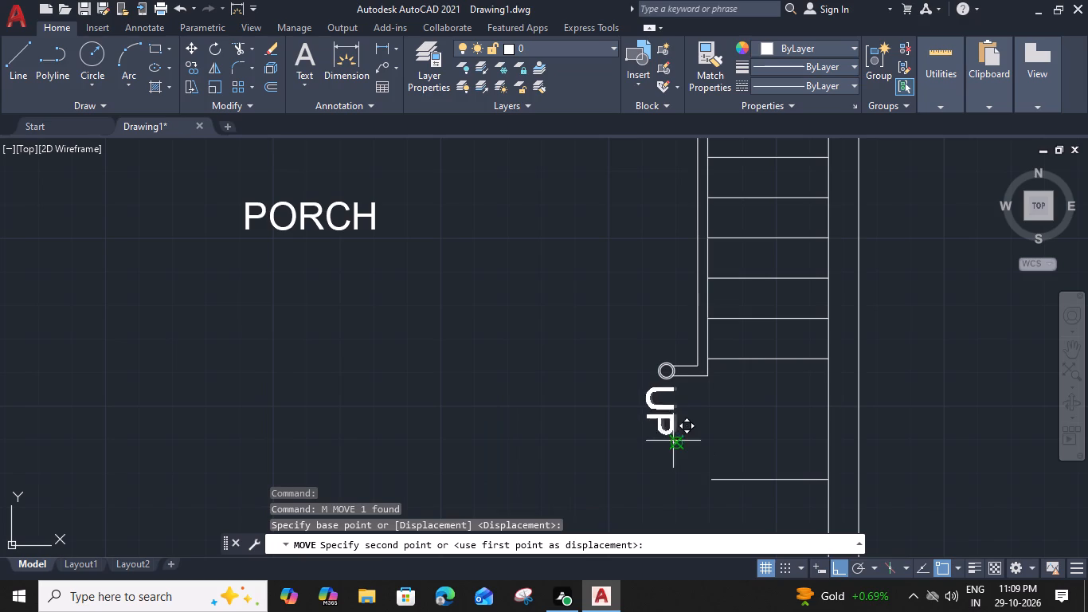
{"action": "left_click", "coordinate": [679, 466]}
Draw a vertical line beside the UP label, from the railing return's south edge down to just above the southernmost stair line.
{"action": "middle_click_drag", "start_coordinate": [708, 475], "coordinate": [670, 453]}
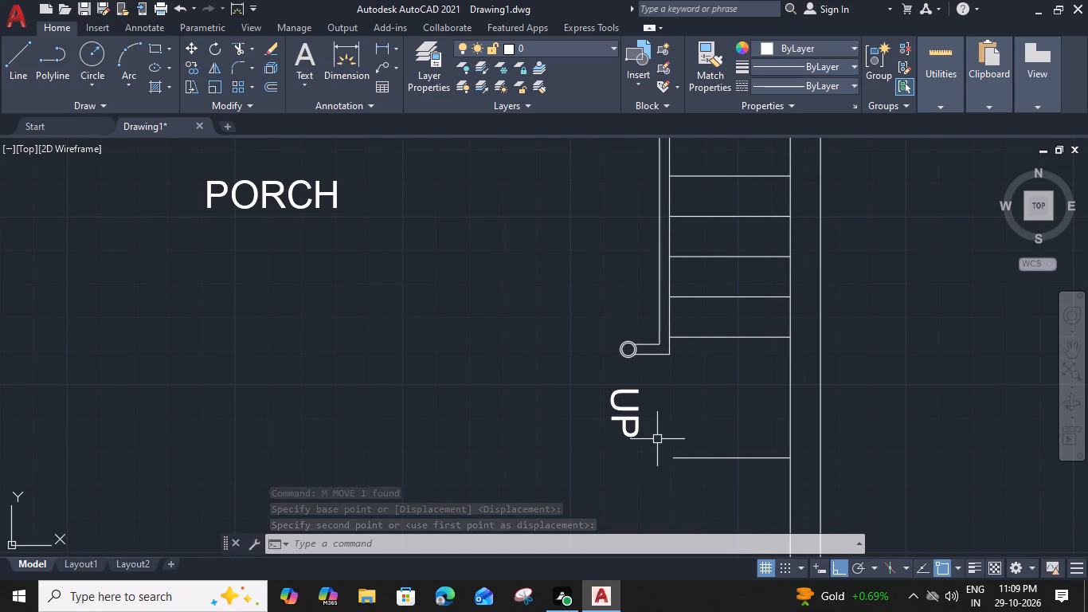
{"action": "type", "text": "L"}
{"action": "key", "text": "space"}
{"action": "scroll", "coordinate": [659, 369], "scroll_direction": "up", "scroll_amount": 1}
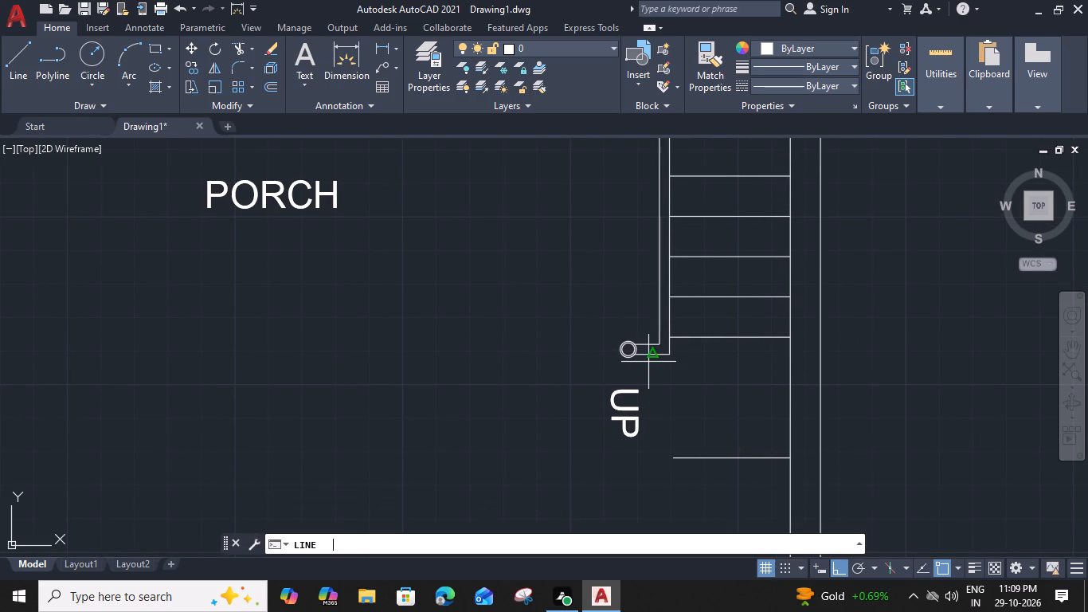
{"action": "left_click", "coordinate": [648, 347]}
{"action": "left_click_drag", "start_coordinate": [659, 500], "coordinate": [660, 421]}
{"action": "key", "text": "Escape"}
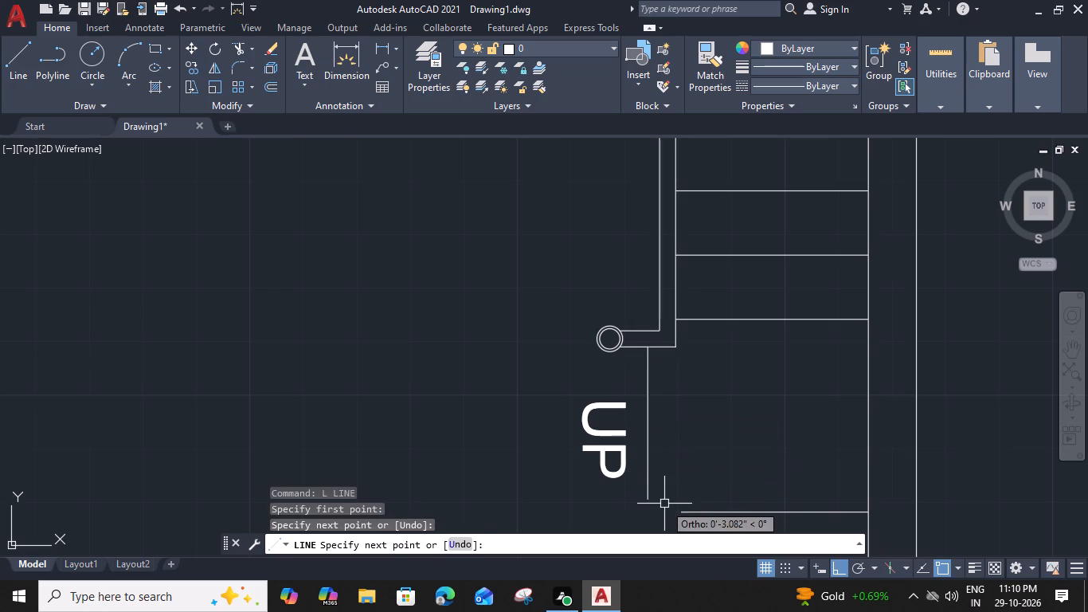
Fillet the vertical line and the southernmost stair line into a sharp corner.
{"action": "middle_click_drag", "start_coordinate": [656, 494], "coordinate": [659, 365]}
{"action": "key", "text": "f"}
{"action": "key", "text": "space"}
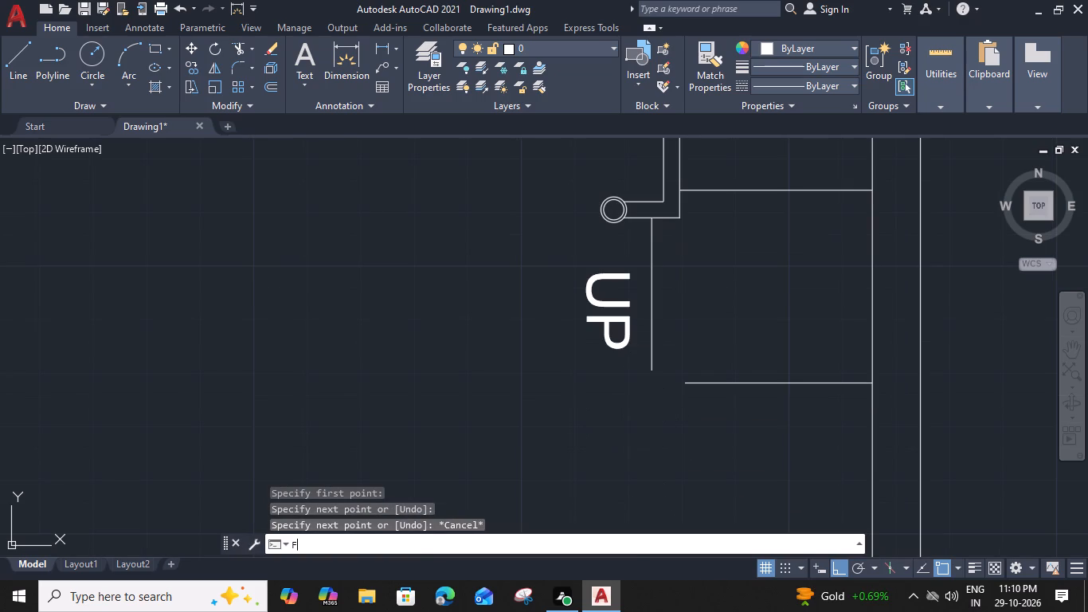
{"action": "left_click", "coordinate": [706, 384]}
{"action": "left_click", "coordinate": [652, 351]}
{"action": "key", "text": "Escape"}
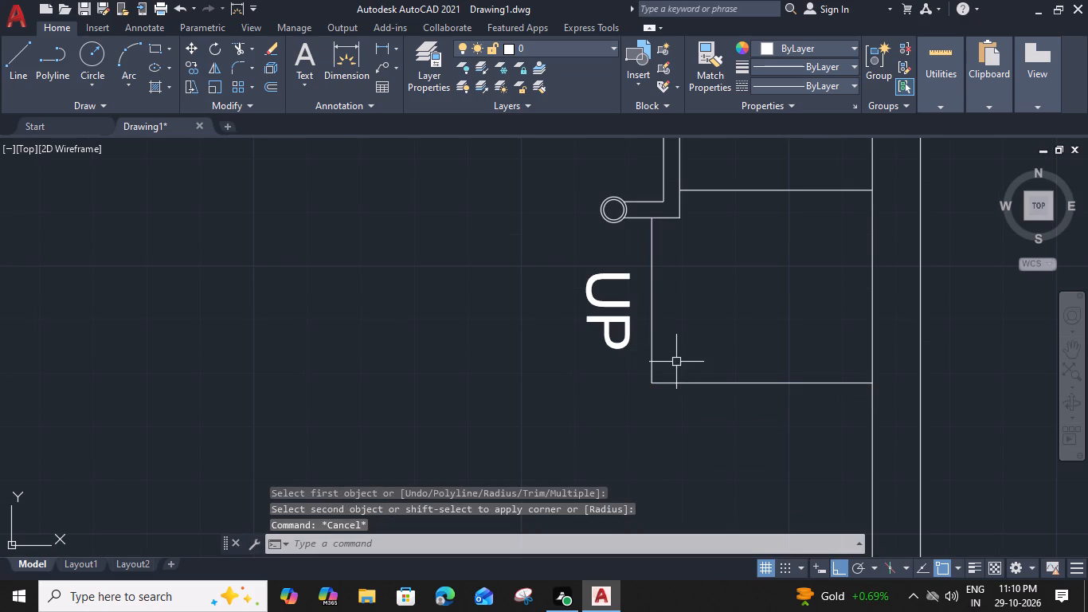
Draw a horizontal line about 1 foot long from the stair diagonal's lower end westward across the railing's double line.
{"action": "scroll", "coordinate": [675, 356], "scroll_direction": "down", "scroll_amount": 2}
{"action": "scroll", "coordinate": [738, 390], "scroll_direction": "down", "scroll_amount": 1}
{"action": "middle_click_drag", "start_coordinate": [678, 371], "coordinate": [682, 493]}
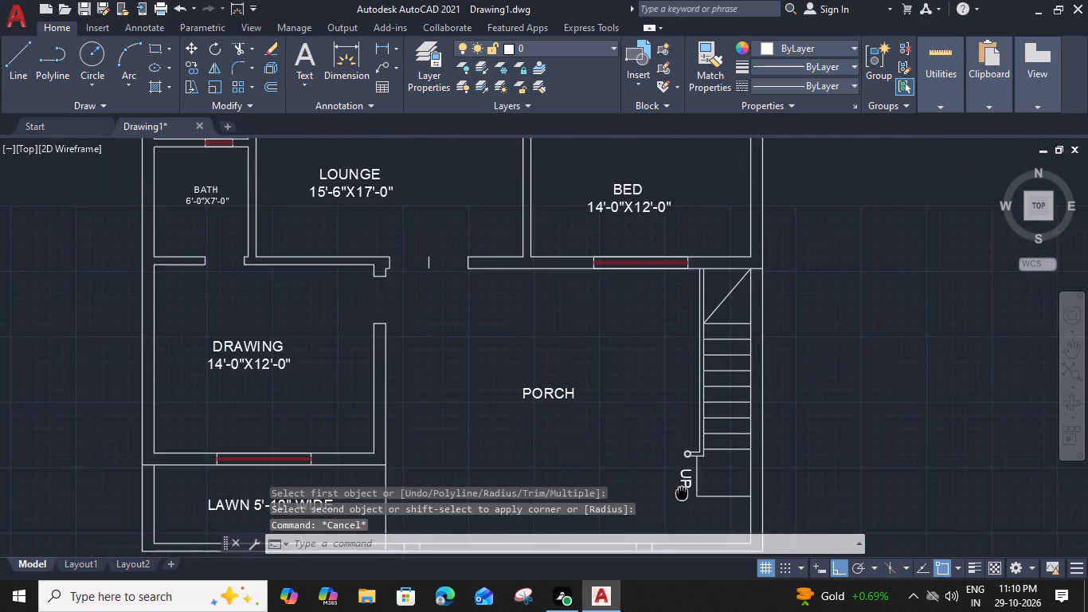
{"action": "scroll", "coordinate": [677, 309], "scroll_direction": "up", "scroll_amount": 3}
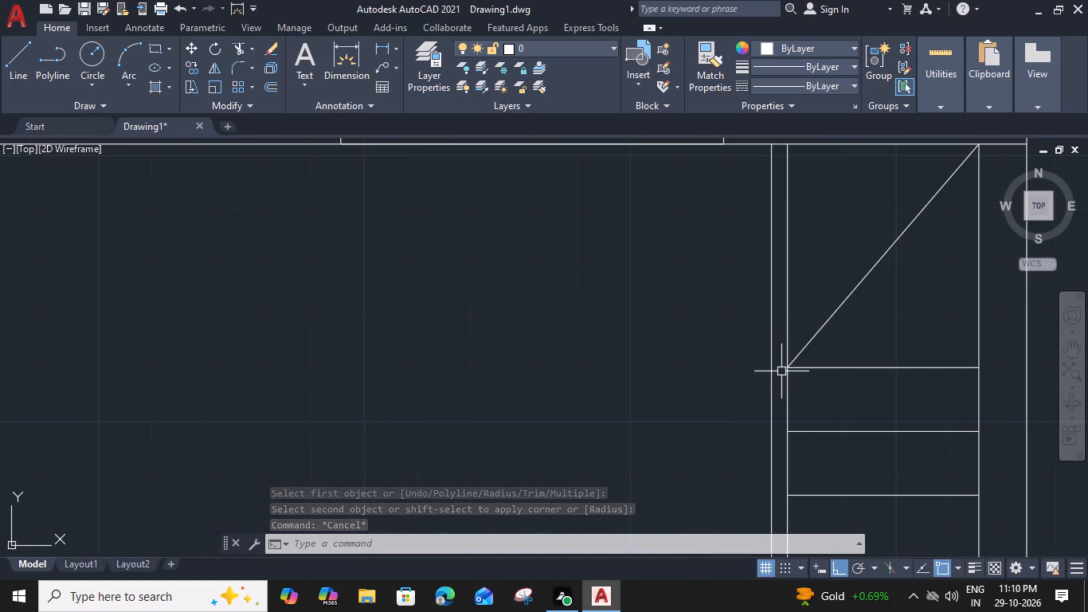
{"action": "type", "text": "L"}
{"action": "key", "text": "space"}
{"action": "left_click", "coordinate": [785, 370]}
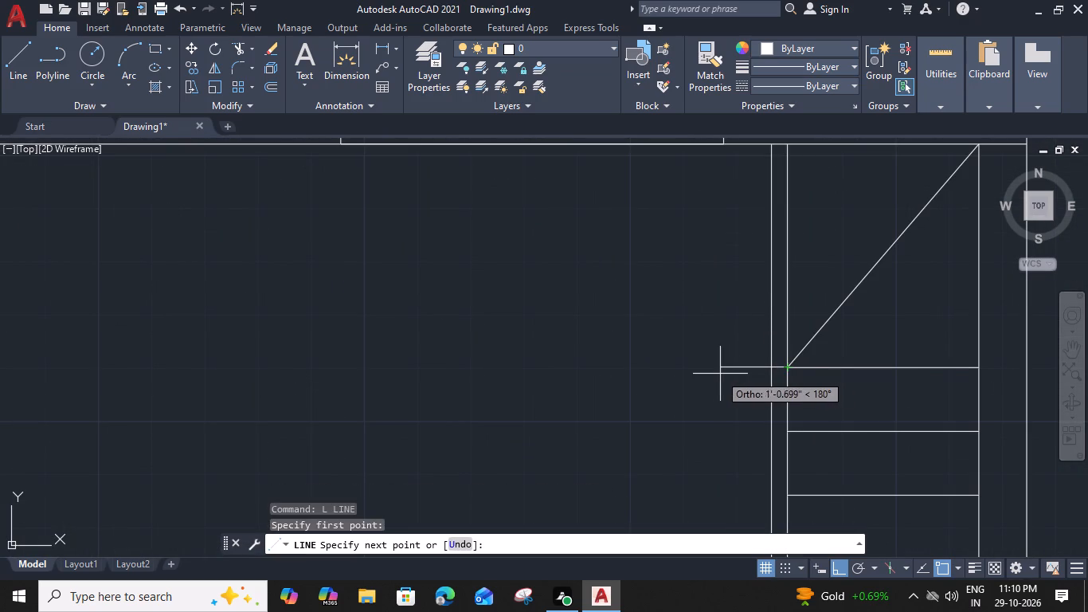
{"action": "left_click", "coordinate": [714, 374]}
{"action": "key", "text": "Escape"}
Offset the short horizontal line 1.5" to both its north and south sides and erase the original middle line.
{"action": "left_click", "coordinate": [748, 365]}
{"action": "key", "text": "o"}
{"action": "key", "text": "space"}
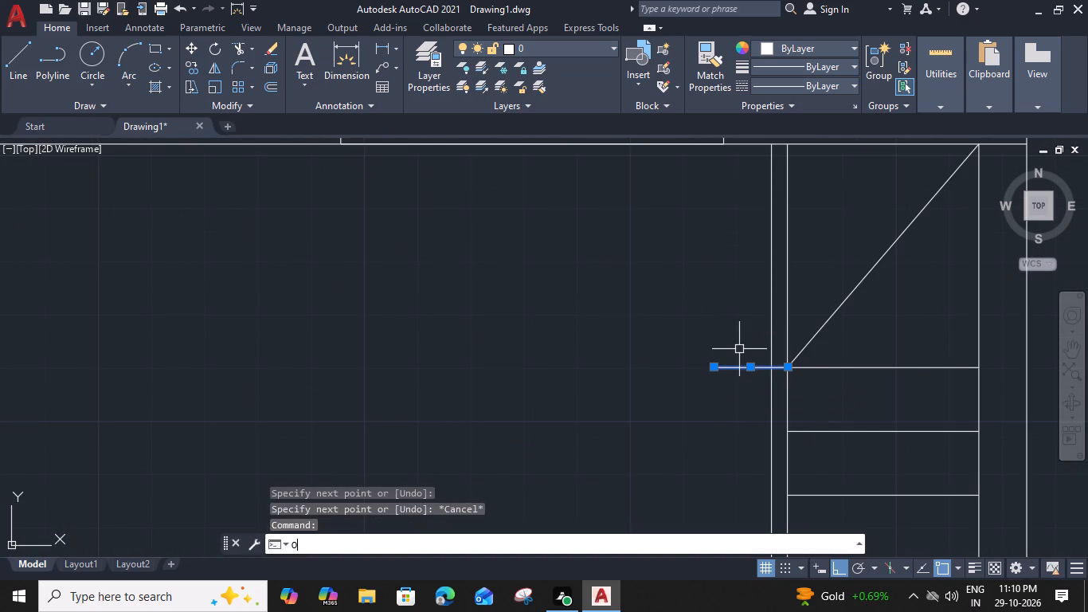
{"action": "key", "text": "1"}
{"action": "type", "text": ".5\""}
{"action": "key", "text": "Return"}
{"action": "left_click", "coordinate": [733, 333]}
{"action": "left_click", "coordinate": [738, 367]}
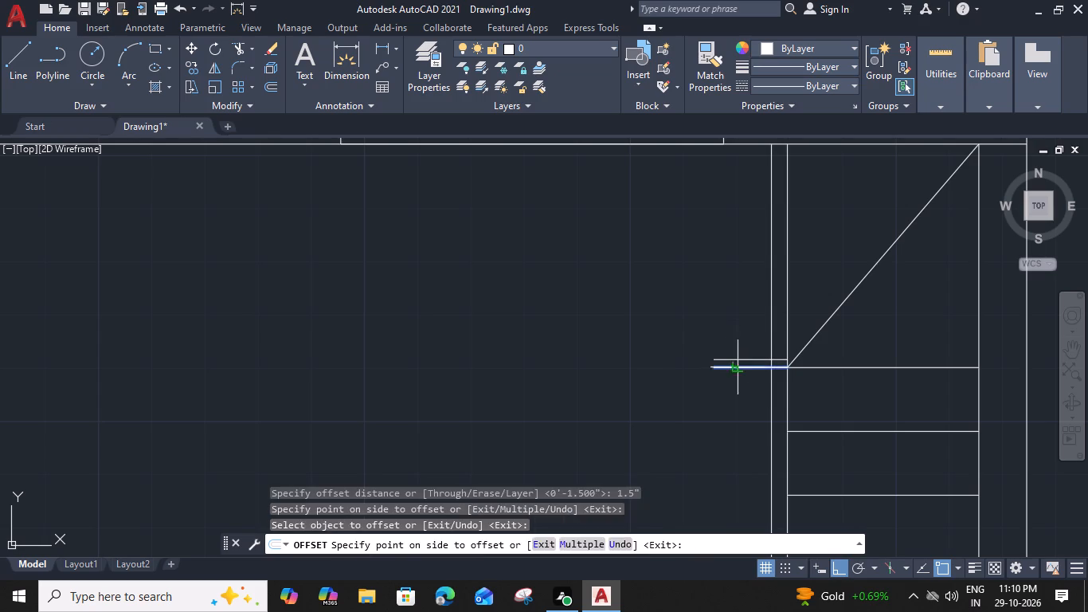
{"action": "left_click", "coordinate": [742, 415]}
{"action": "key", "text": "Escape"}
{"action": "left_click", "coordinate": [742, 367]}
{"action": "key", "text": "Delete"}
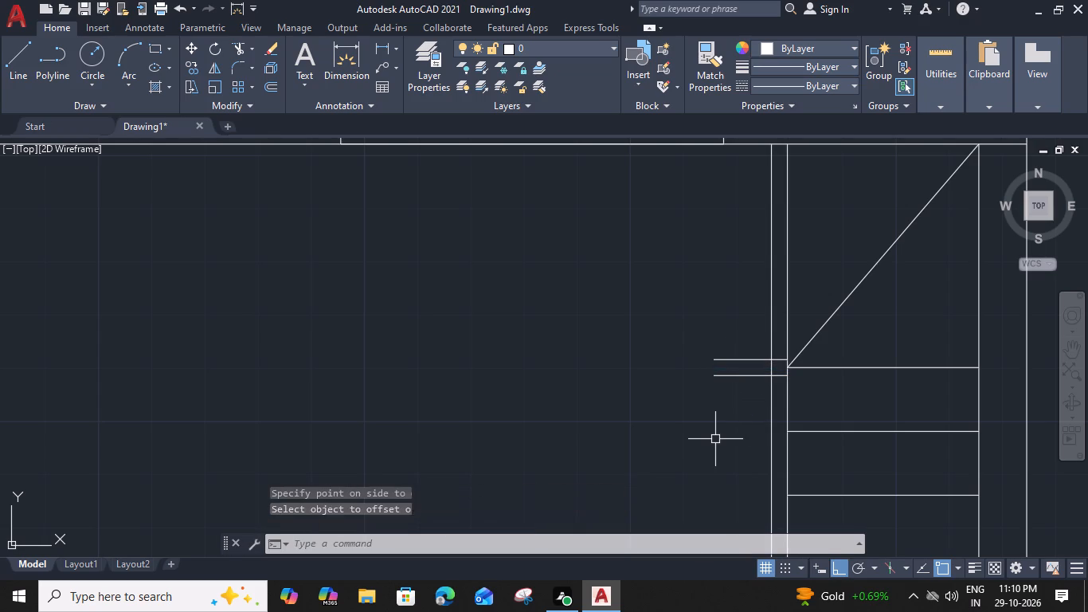
Copy the grouped newel circles from the southern railing return onto the west end of the new horizontal pair.
{"action": "scroll", "coordinate": [714, 434], "scroll_direction": "down", "scroll_amount": 2}
{"action": "middle_click_drag", "start_coordinate": [714, 408], "coordinate": [681, 178]}
{"action": "scroll", "coordinate": [682, 393], "scroll_direction": "up", "scroll_amount": 3}
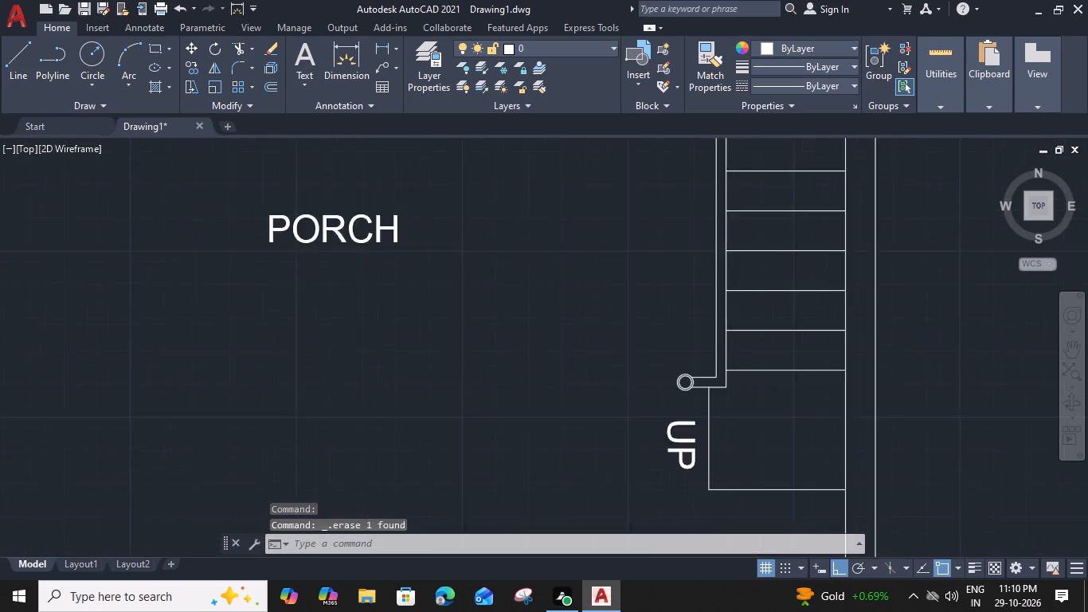
{"action": "left_click", "coordinate": [683, 377]}
{"action": "left_click", "coordinate": [651, 402]}
{"action": "key", "text": "c"}
{"action": "type", "text": "O"}
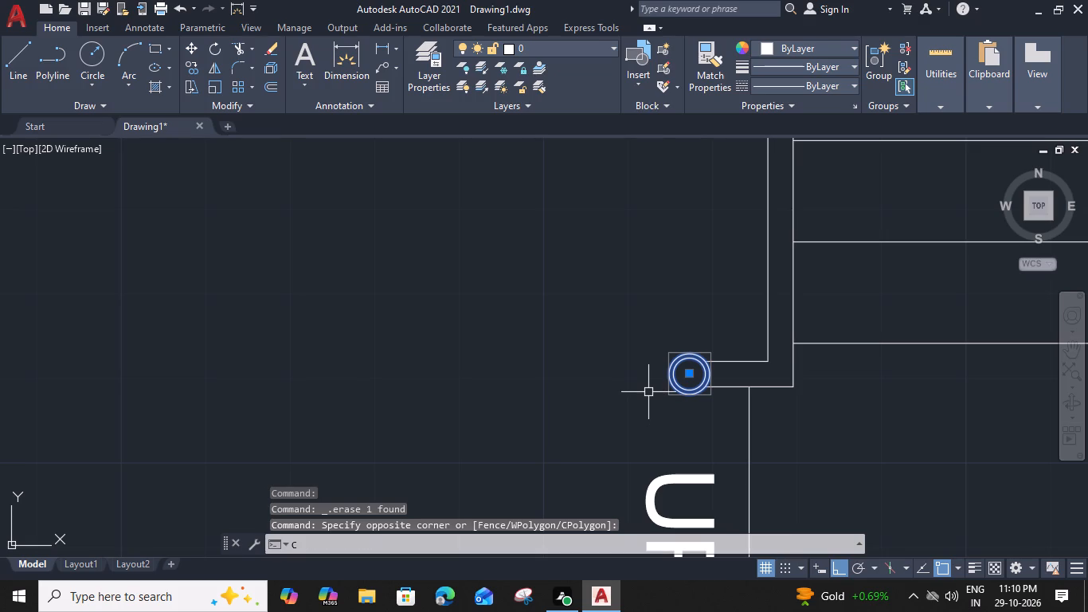
{"action": "key", "text": "space"}
{"action": "scroll", "coordinate": [699, 388], "scroll_direction": "up", "scroll_amount": 1}
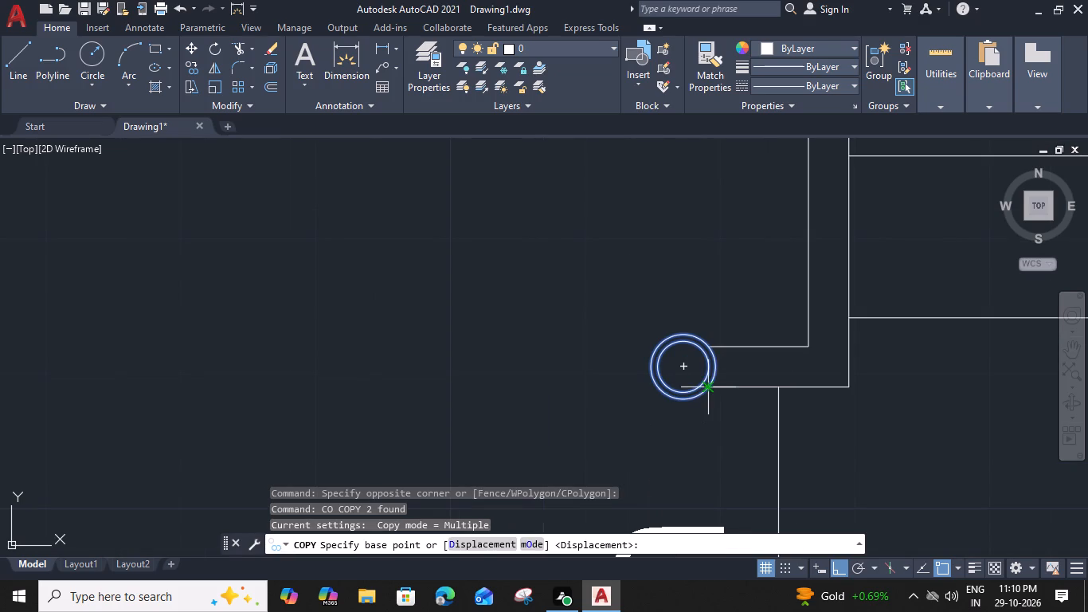
{"action": "left_click", "coordinate": [708, 389]}
{"action": "scroll", "coordinate": [705, 375], "scroll_direction": "down", "scroll_amount": 3}
{"action": "middle_click_drag", "start_coordinate": [695, 222], "coordinate": [673, 423]}
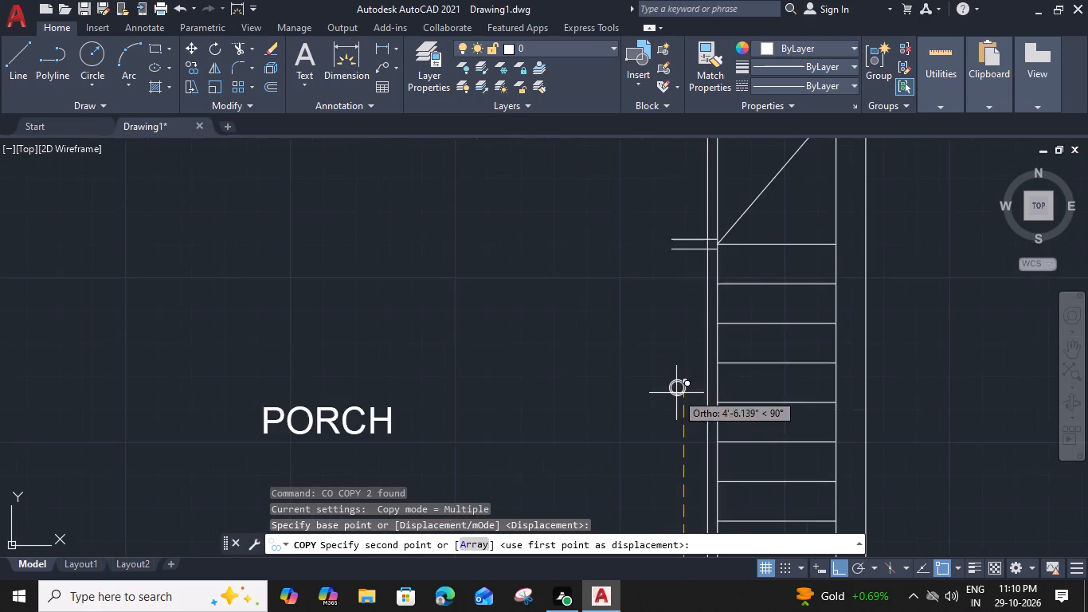
{"action": "scroll", "coordinate": [685, 244], "scroll_direction": "up", "scroll_amount": 3}
{"action": "left_click", "coordinate": [679, 263]}
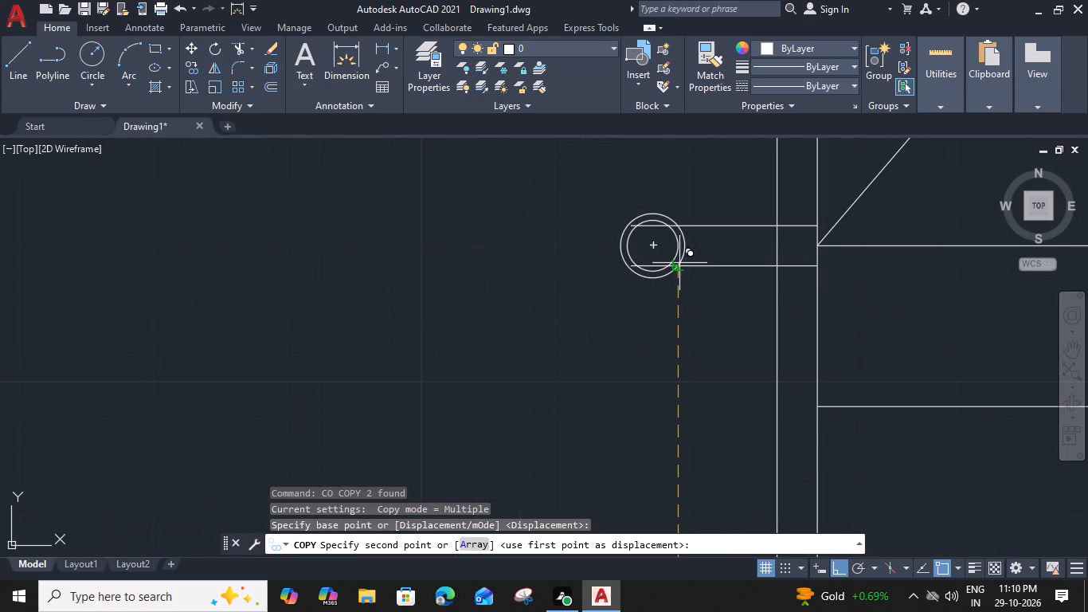
{"action": "key", "text": "Escape"}
Trim away the pieces of the horizontal pair that lie inside the copied newel circles.
{"action": "key", "text": "t"}
{"action": "key", "text": "r"}
{"action": "key", "text": "space"}
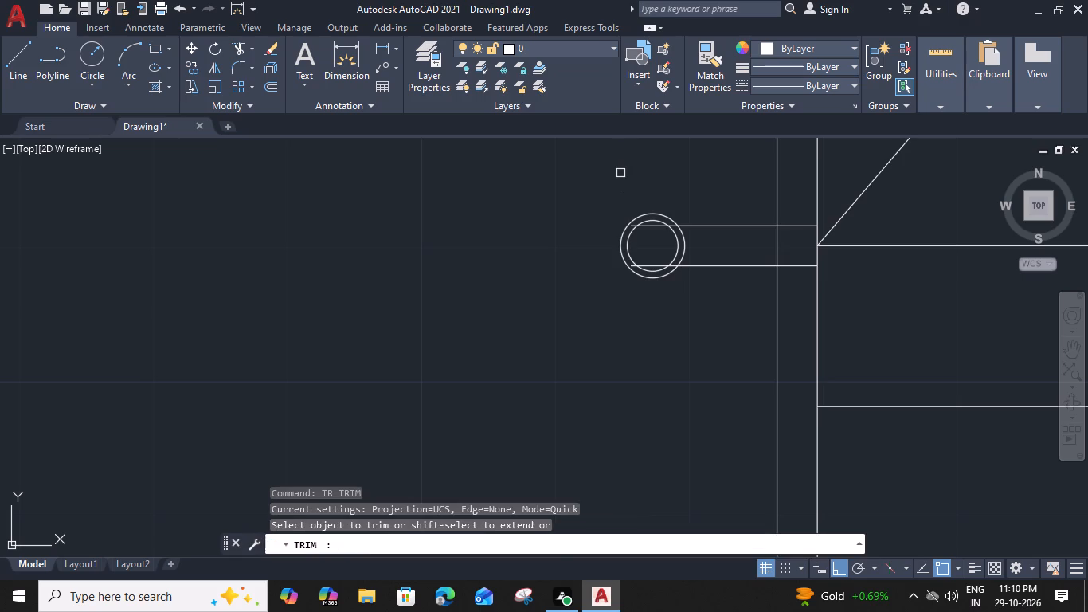
{"action": "scroll", "coordinate": [662, 247], "scroll_direction": "up", "scroll_amount": 3}
{"action": "left_click", "coordinate": [635, 160]}
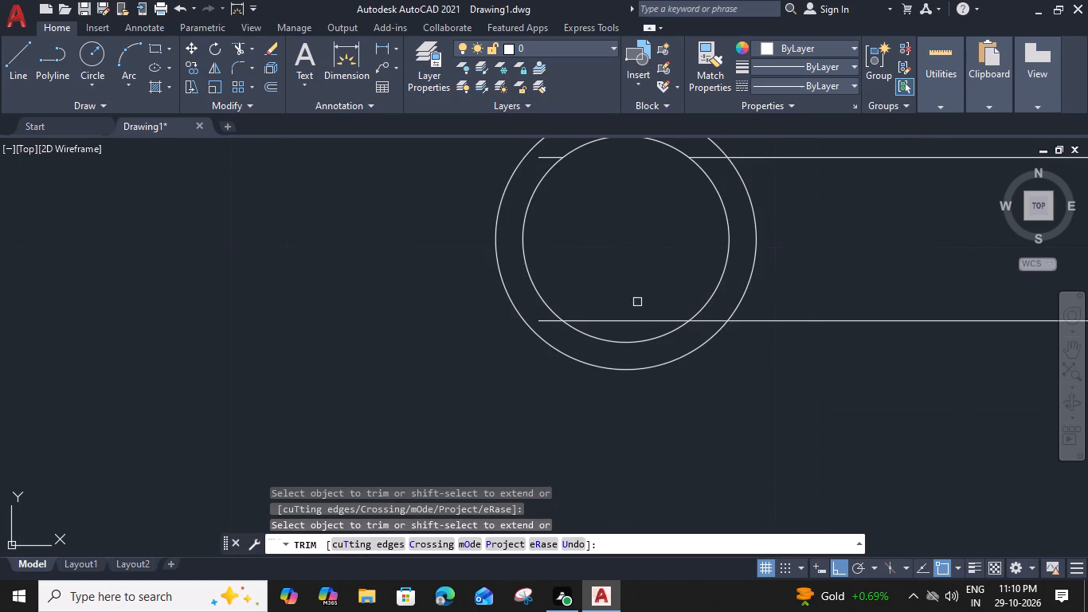
{"action": "left_click", "coordinate": [635, 319]}
{"action": "middle_click_drag", "start_coordinate": [623, 248], "coordinate": [622, 324]}
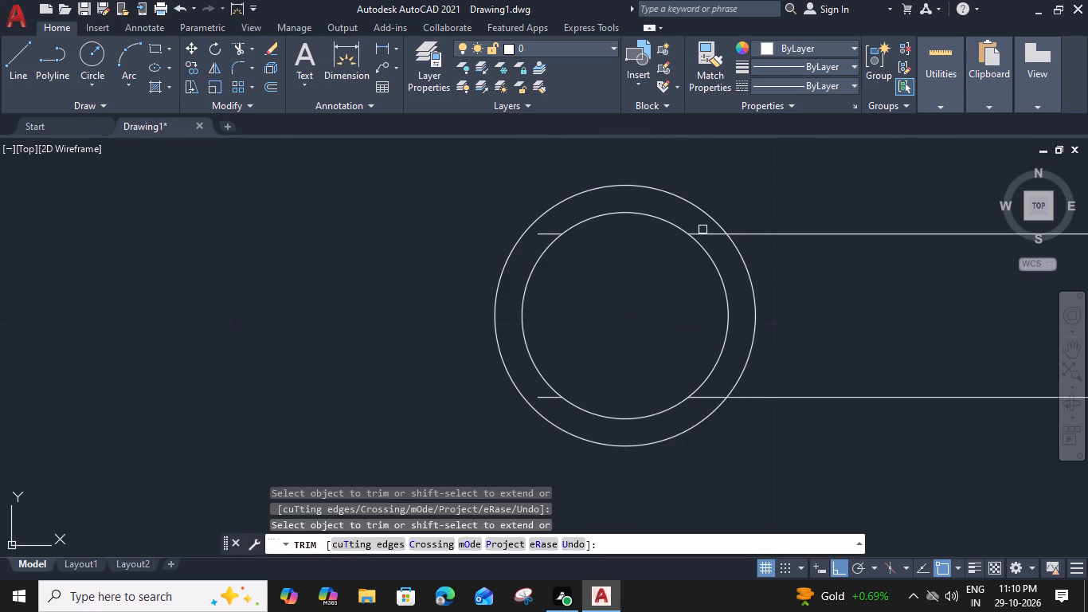
{"action": "left_click", "coordinate": [703, 233]}
{"action": "left_click", "coordinate": [714, 397]}
{"action": "left_click", "coordinate": [544, 400]}
{"action": "left_click", "coordinate": [539, 235]}
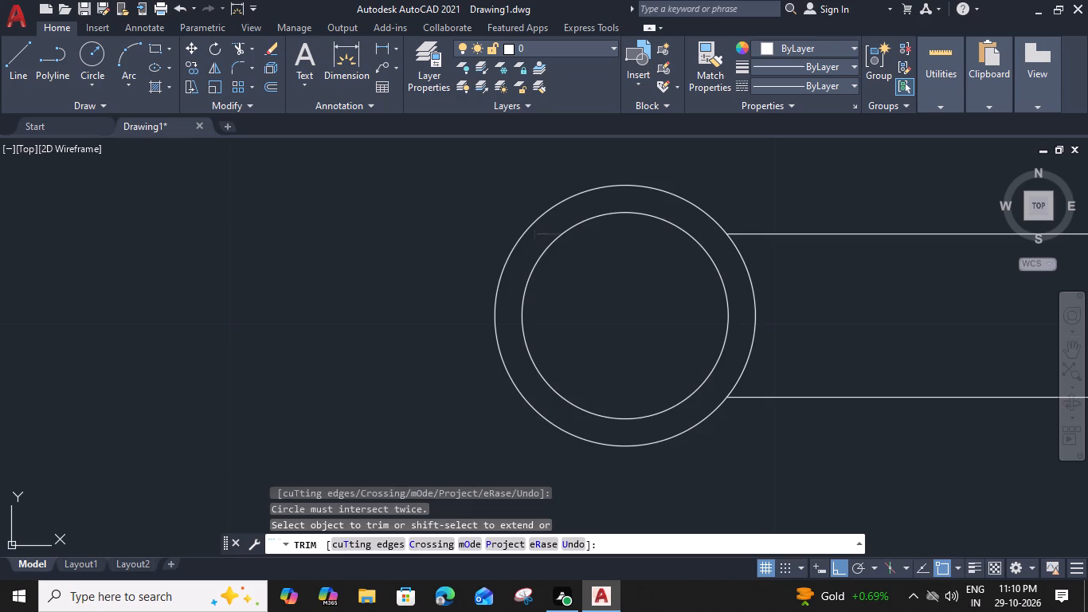
Clean up the railing junction, trimming pieces between the lines and ending the north line at the eastern railing line.
{"action": "scroll", "coordinate": [539, 234], "scroll_direction": "down", "scroll_amount": 2}
{"action": "left_click", "coordinate": [777, 260]}
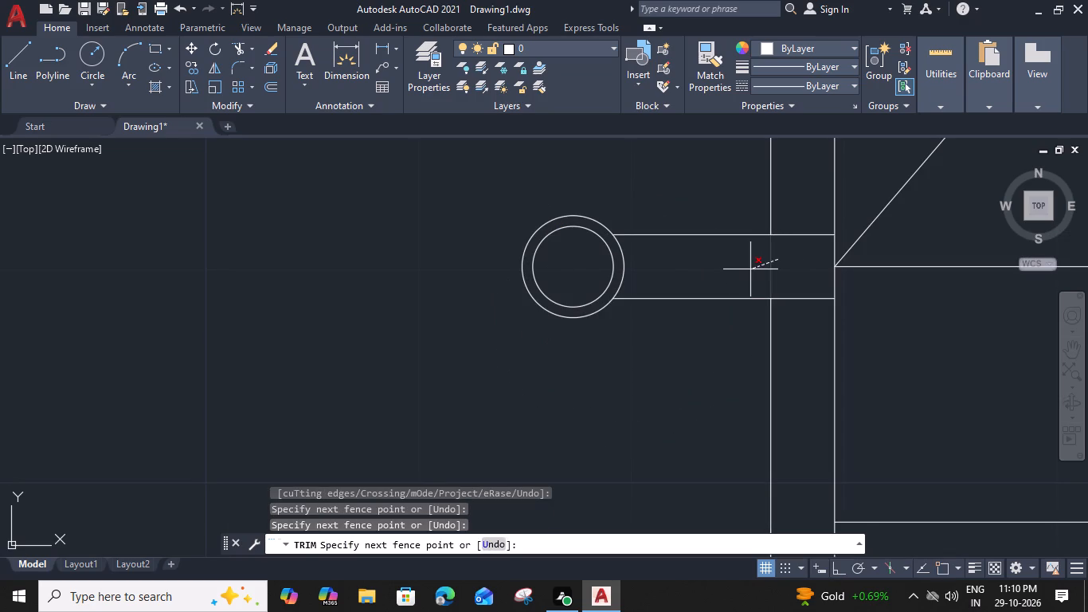
{"action": "left_click", "coordinate": [750, 270]}
{"action": "left_click", "coordinate": [797, 233]}
{"action": "scroll", "coordinate": [797, 233], "scroll_direction": "down", "scroll_amount": 1}
{"action": "middle_click_drag", "start_coordinate": [794, 241], "coordinate": [762, 292]}
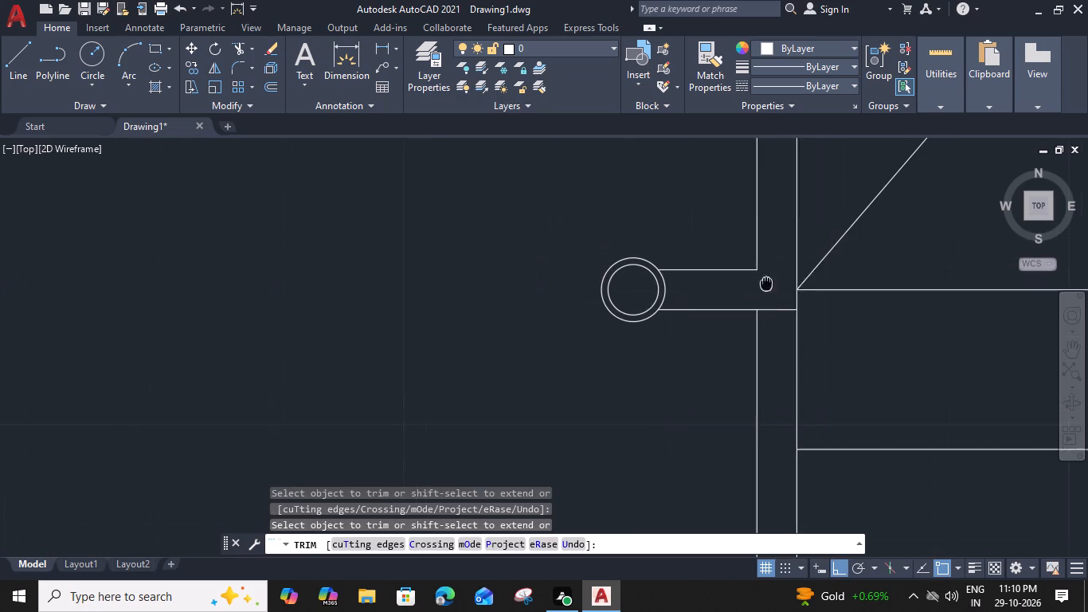
{"action": "middle_click_drag", "start_coordinate": [762, 292], "coordinate": [746, 318]}
{"action": "left_click", "coordinate": [751, 348]}
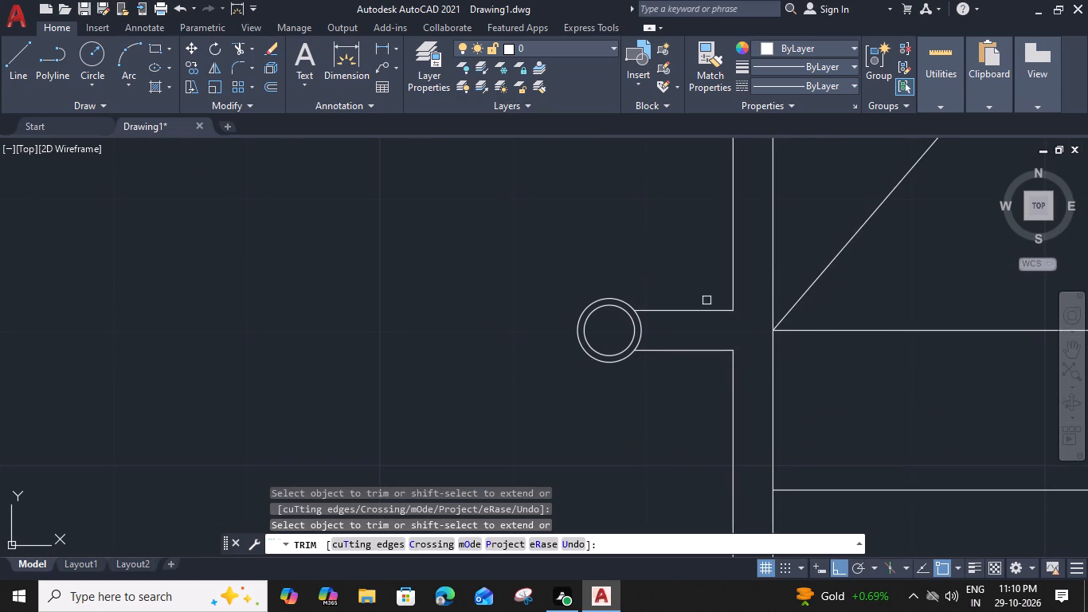
{"action": "left_click", "coordinate": [710, 308], "text": "shift"}
{"action": "scroll", "coordinate": [708, 233], "scroll_direction": "down", "scroll_amount": 2}
{"action": "middle_click_drag", "start_coordinate": [707, 243], "coordinate": [703, 337]}
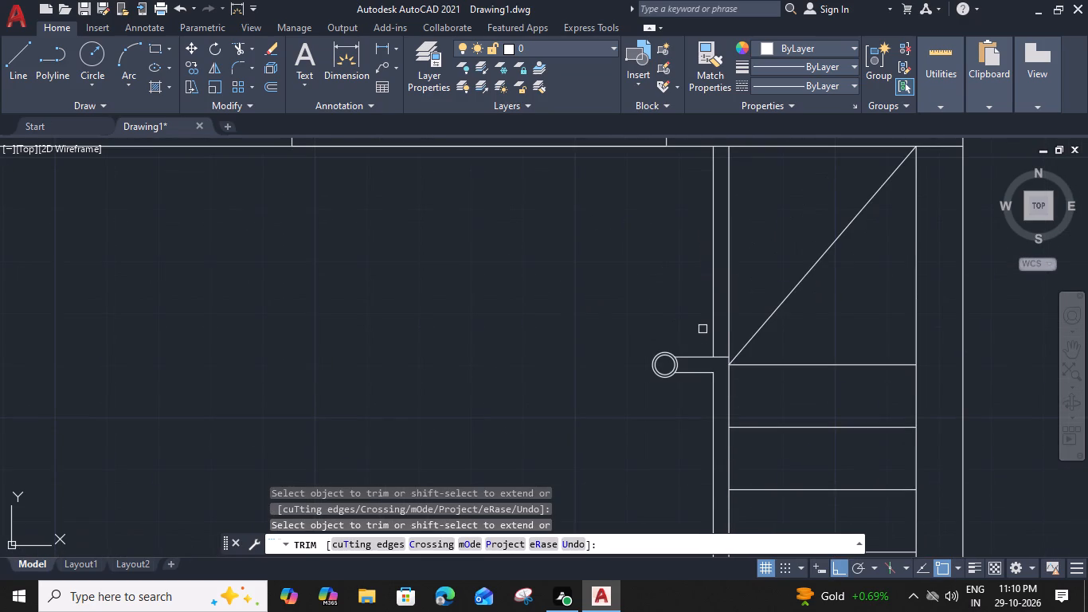
{"action": "key", "text": "Escape"}
Erase the western railing line's remaining piece north of the new railing return.
{"action": "left_click", "coordinate": [714, 296]}
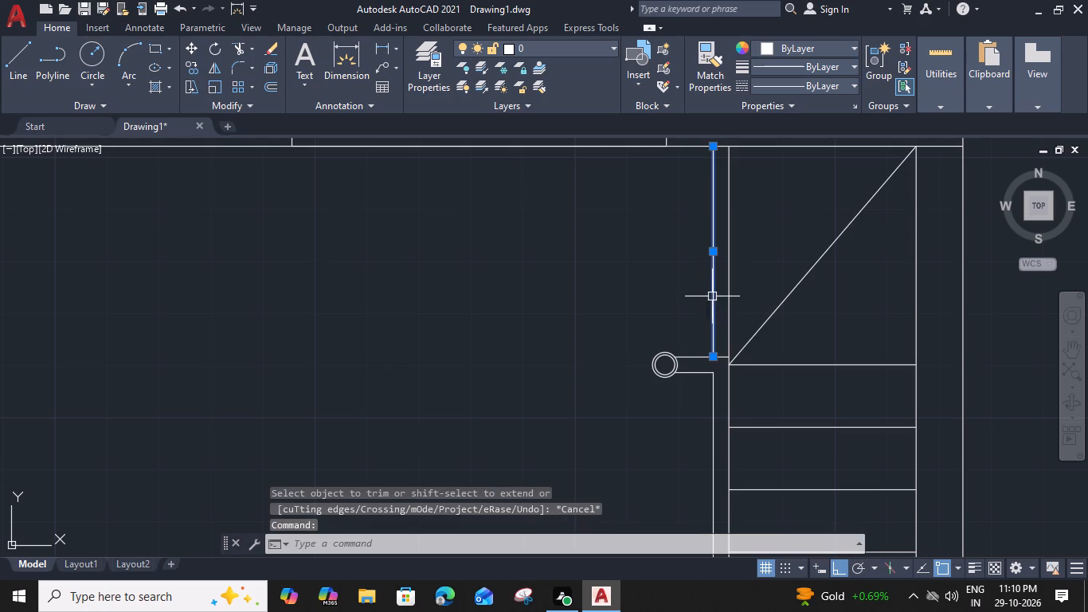
{"action": "key", "text": "Delete"}
Offset the stair's long western edge line 1' to the west, passing through the copied newel circles.
{"action": "left_click", "coordinate": [723, 291]}
{"action": "left_click", "coordinate": [730, 296]}
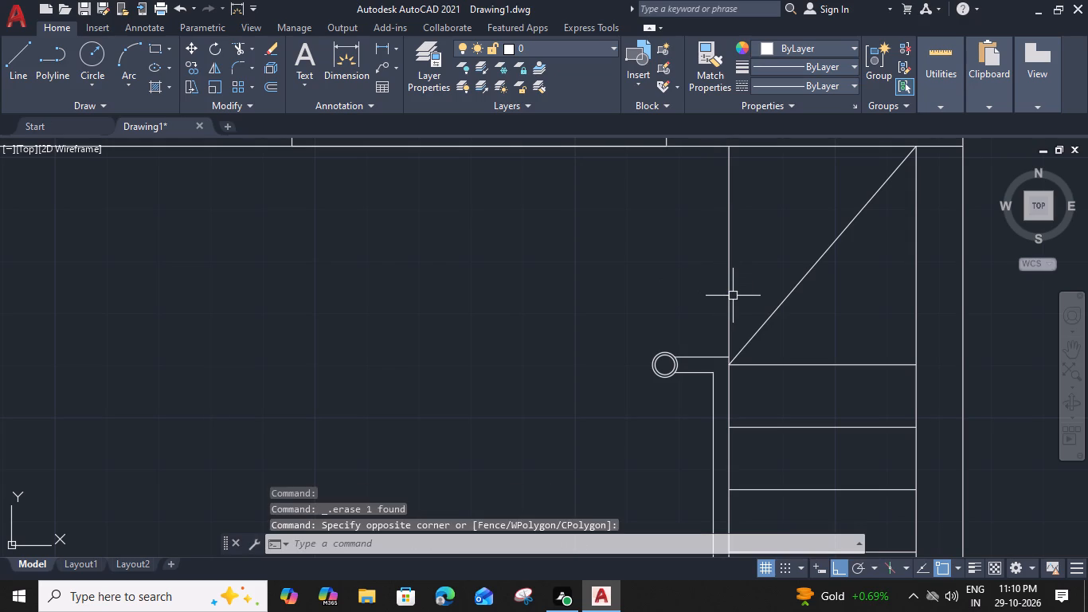
{"action": "left_click", "coordinate": [738, 286]}
{"action": "left_click", "coordinate": [724, 296]}
{"action": "type", "text": "O 1"}
{"action": "type", "text": "'"}
{"action": "key", "text": "space"}
{"action": "left_click", "coordinate": [667, 306]}
{"action": "key", "text": "Escape"}
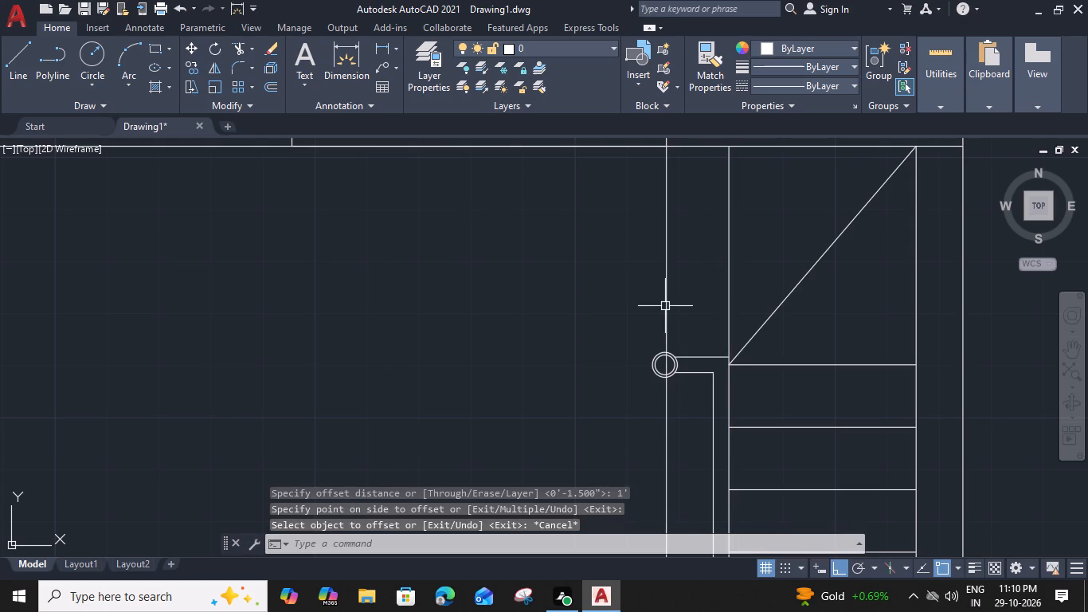
Trim the 1' offset line where it passes through the copied newel circles, keeping both circles whole.
{"action": "type", "text": "TR"}
{"action": "key", "text": "space"}
{"action": "scroll", "coordinate": [669, 376], "scroll_direction": "up", "scroll_amount": 1}
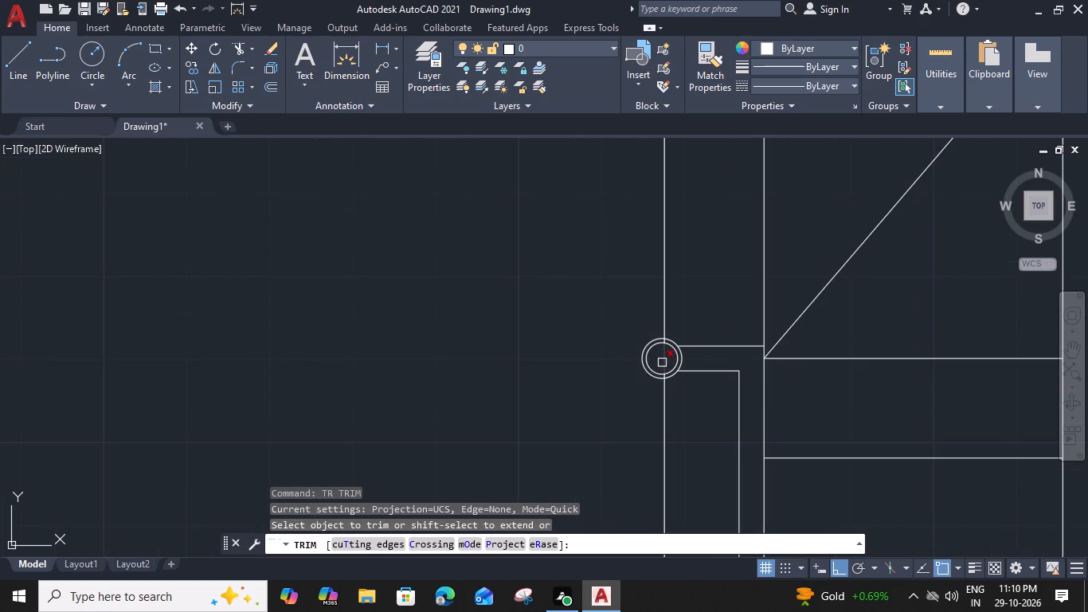
{"action": "left_click", "coordinate": [662, 360]}
{"action": "scroll", "coordinate": [667, 342], "scroll_direction": "up", "scroll_amount": 3}
{"action": "left_click", "coordinate": [659, 329]}
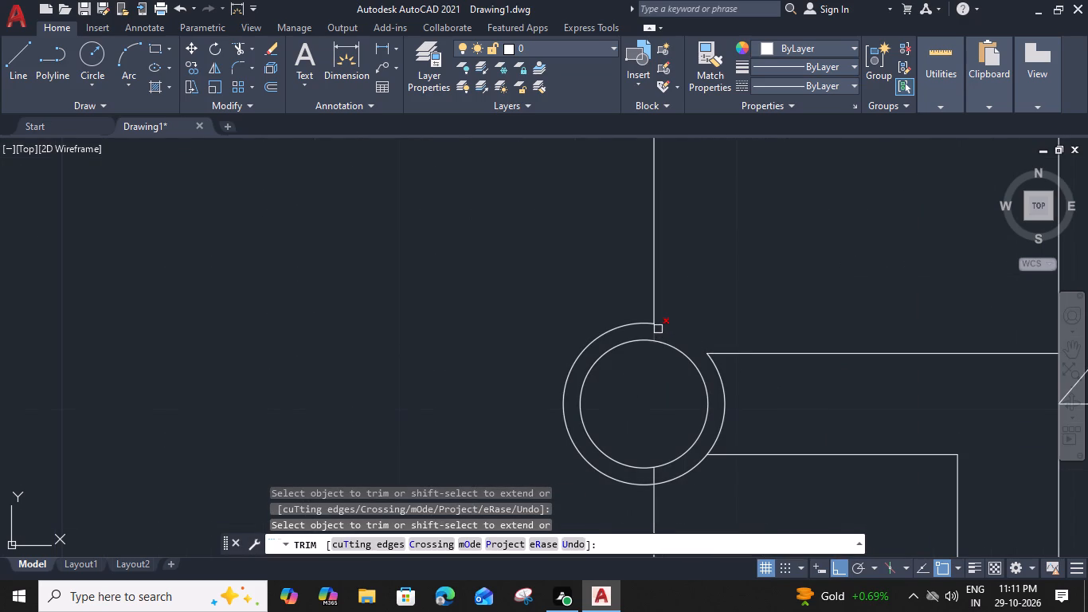
{"action": "key", "text": "ctrl+z"}
{"action": "scroll", "coordinate": [667, 348], "scroll_direction": "up", "scroll_amount": 5}
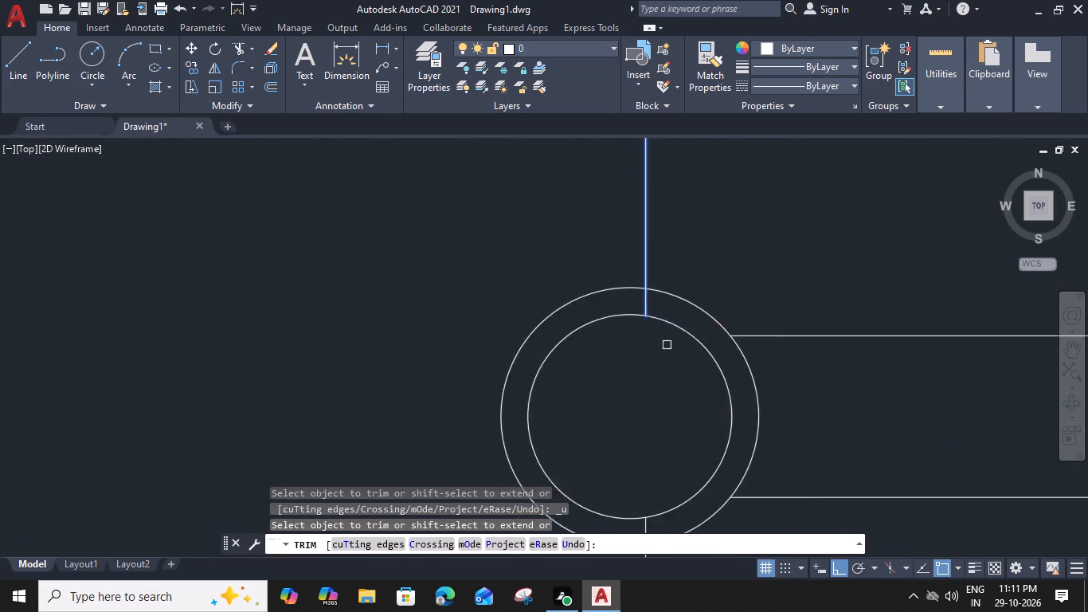
{"action": "left_click", "coordinate": [636, 279]}
{"action": "scroll", "coordinate": [630, 280], "scroll_direction": "down", "scroll_amount": 4}
{"action": "key", "text": "Escape"}
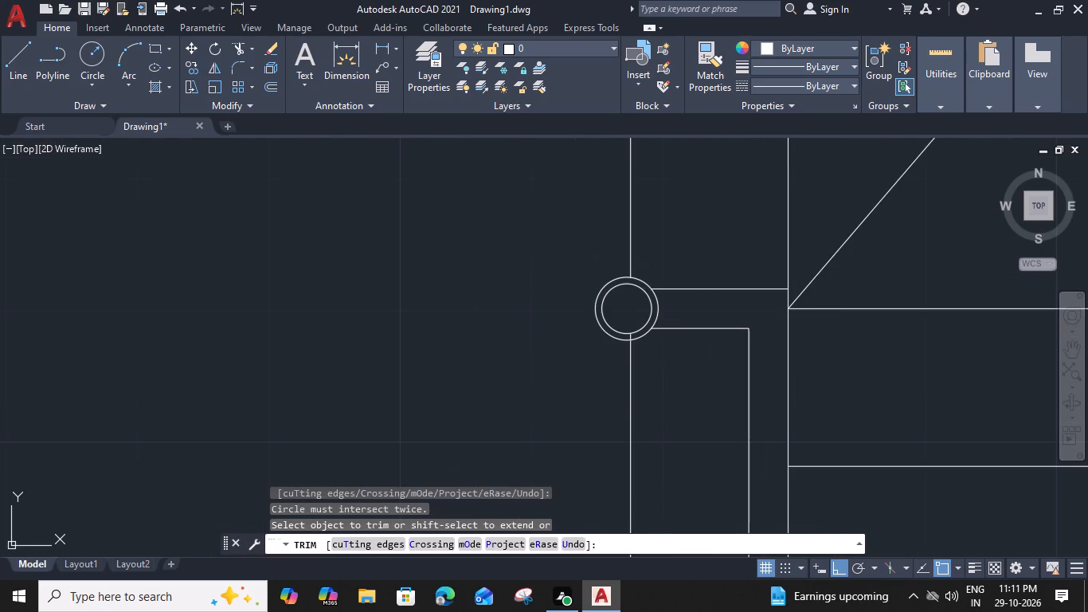
Erase the offset line's remaining piece south of the copied newel circles.
{"action": "left_click_drag", "start_coordinate": [652, 395], "coordinate": [640, 405]}
{"action": "left_click", "coordinate": [583, 446]}
{"action": "key", "text": "Delete"}
Draw a short vertical line across the porch's south wall, between its easternmost opening marks and the southeast corner.
{"action": "scroll", "coordinate": [584, 429], "scroll_direction": "down", "scroll_amount": 4}
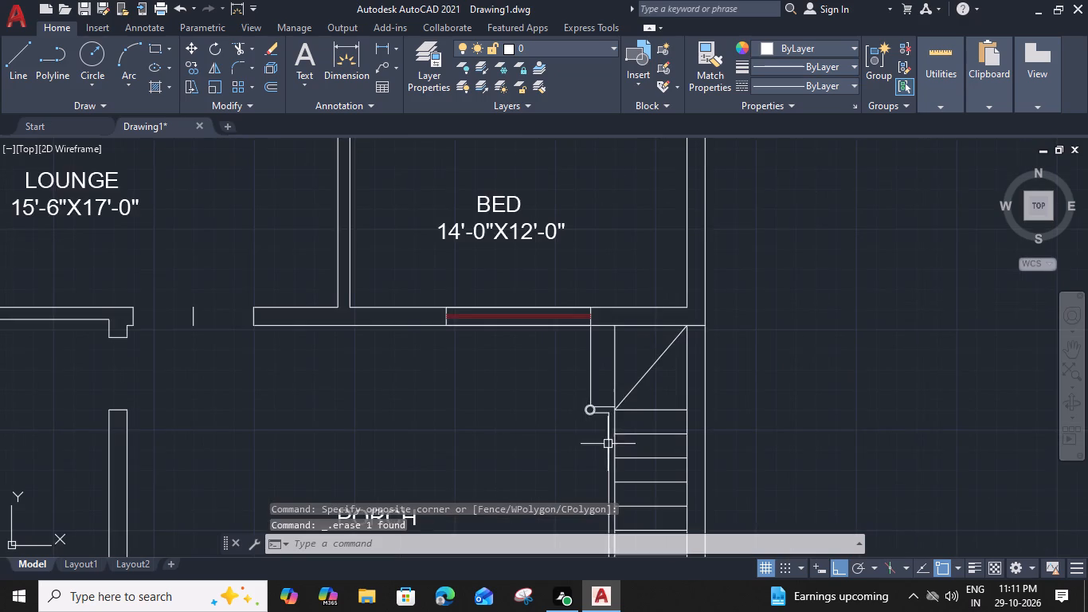
{"action": "middle_click_drag", "start_coordinate": [612, 444], "coordinate": [659, 328]}
{"action": "middle_click_drag", "start_coordinate": [650, 359], "coordinate": [678, 300]}
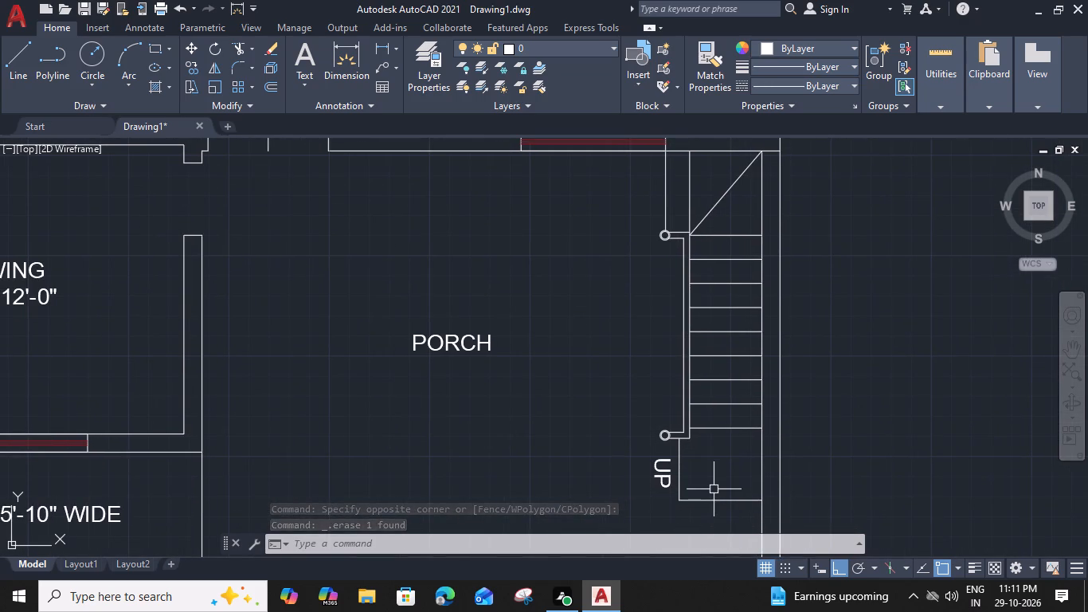
{"action": "middle_click_drag", "start_coordinate": [714, 489], "coordinate": [728, 431]}
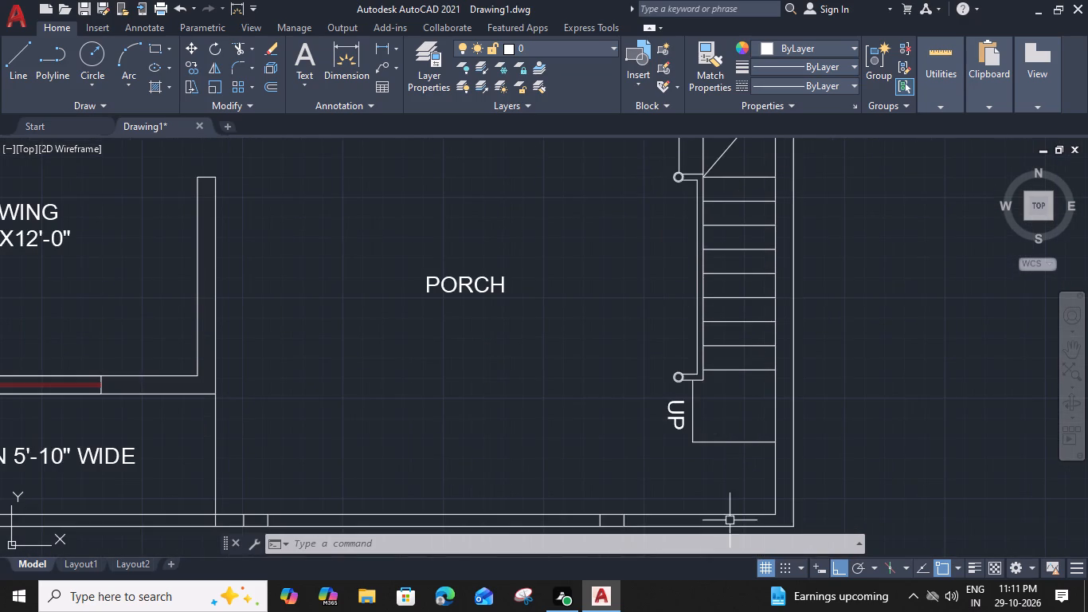
{"action": "middle_click_drag", "start_coordinate": [729, 523], "coordinate": [756, 469]}
{"action": "scroll", "coordinate": [709, 479], "scroll_direction": "up", "scroll_amount": 1}
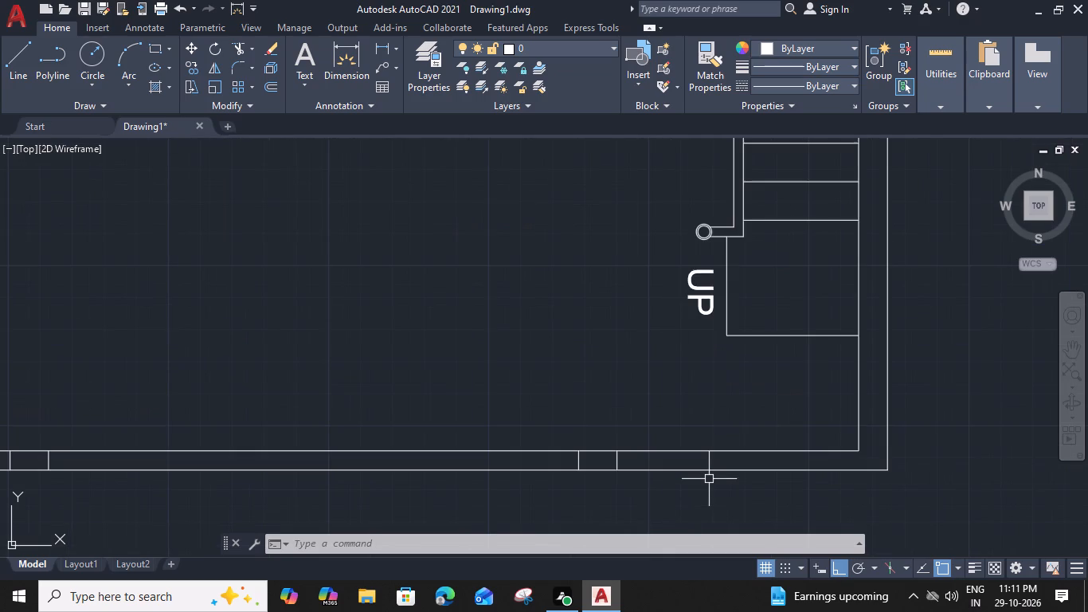
{"action": "type", "text": "L"}
{"action": "key", "text": "space"}
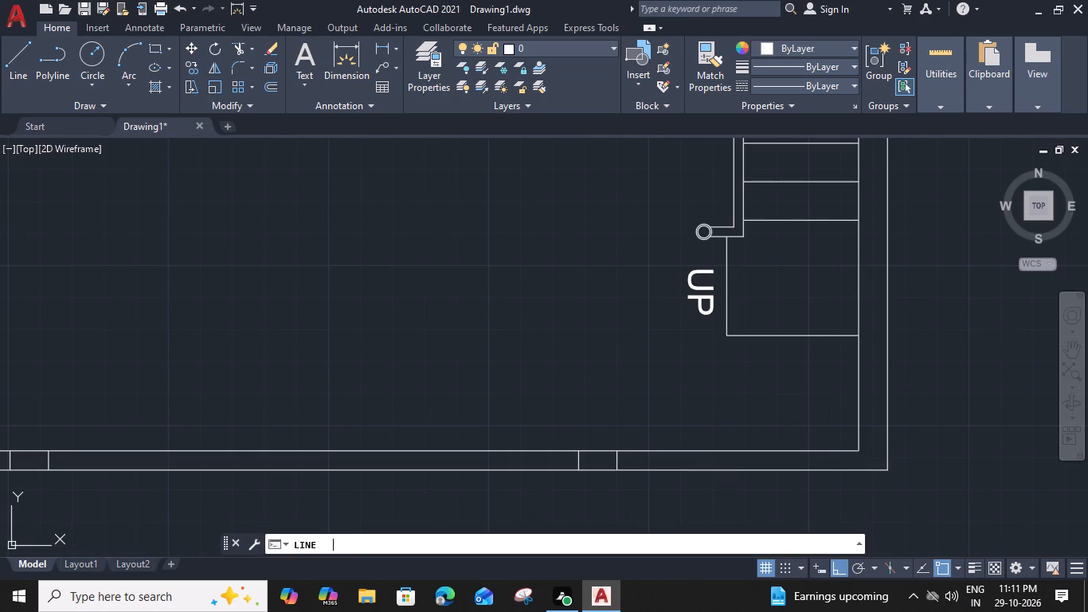
{"action": "left_click", "coordinate": [685, 470]}
{"action": "left_click", "coordinate": [685, 453]}
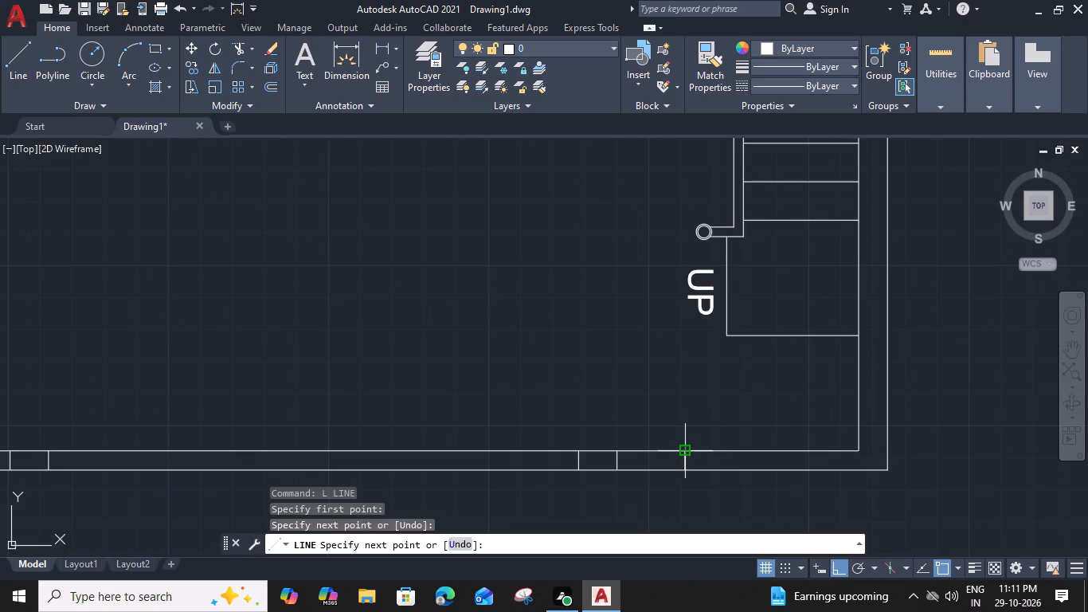
{"action": "key", "text": "Escape"}
Insert an imperial door block from the architectural tool palette into the lounge, just north of the porch opening.
{"action": "scroll", "coordinate": [672, 433], "scroll_direction": "down", "scroll_amount": 2}
{"action": "middle_click_drag", "start_coordinate": [578, 342], "coordinate": [738, 481]}
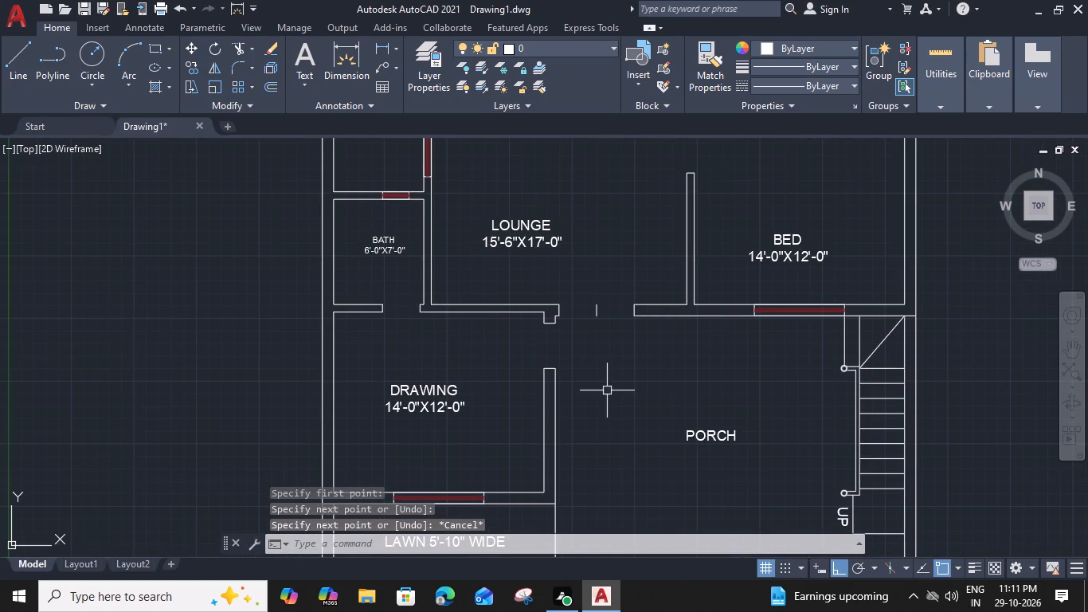
{"action": "key", "text": "ctrl+3"}
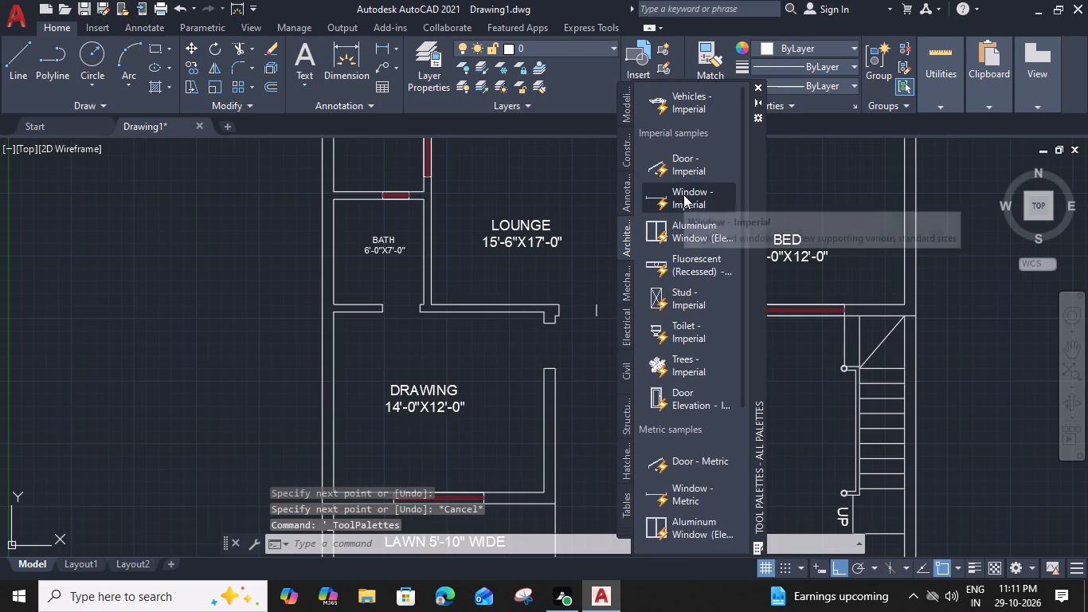
{"action": "left_click", "coordinate": [677, 163]}
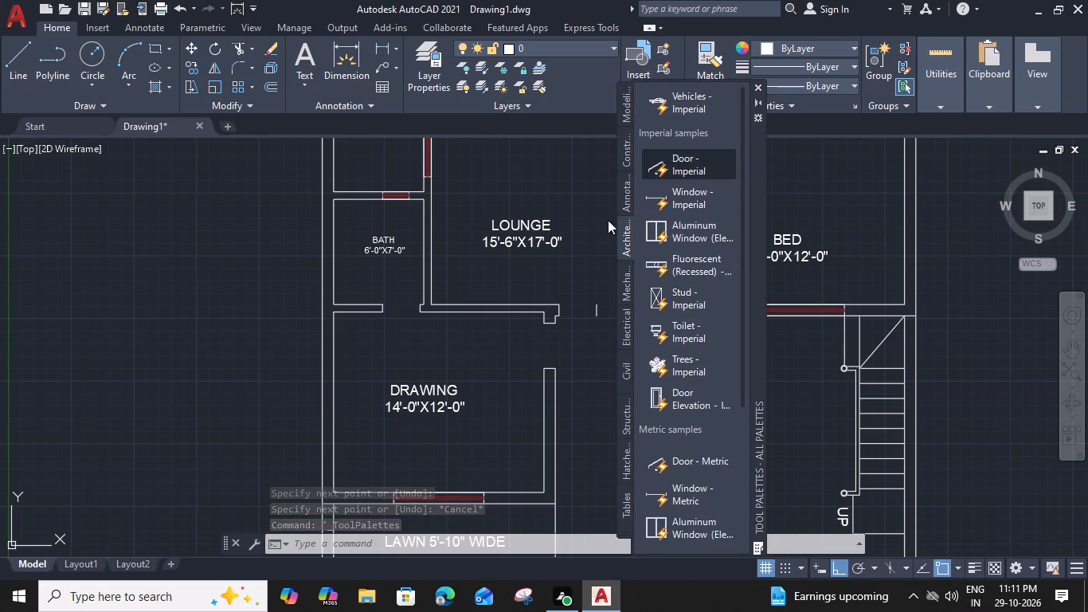
{"action": "left_click", "coordinate": [572, 260]}
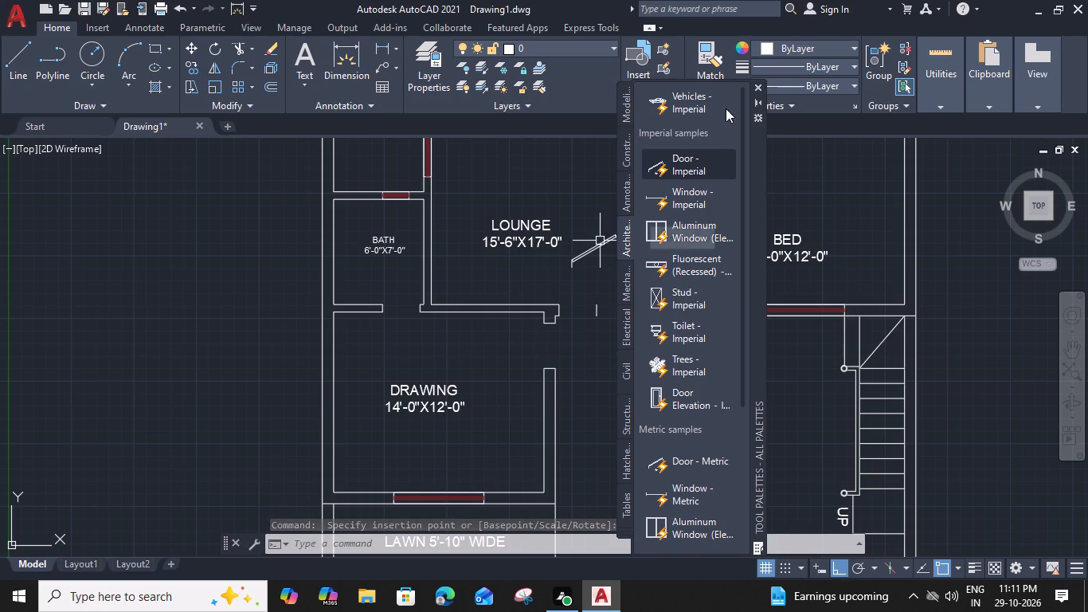
{"action": "left_click", "coordinate": [766, 84]}
{"action": "left_click", "coordinate": [754, 84]}
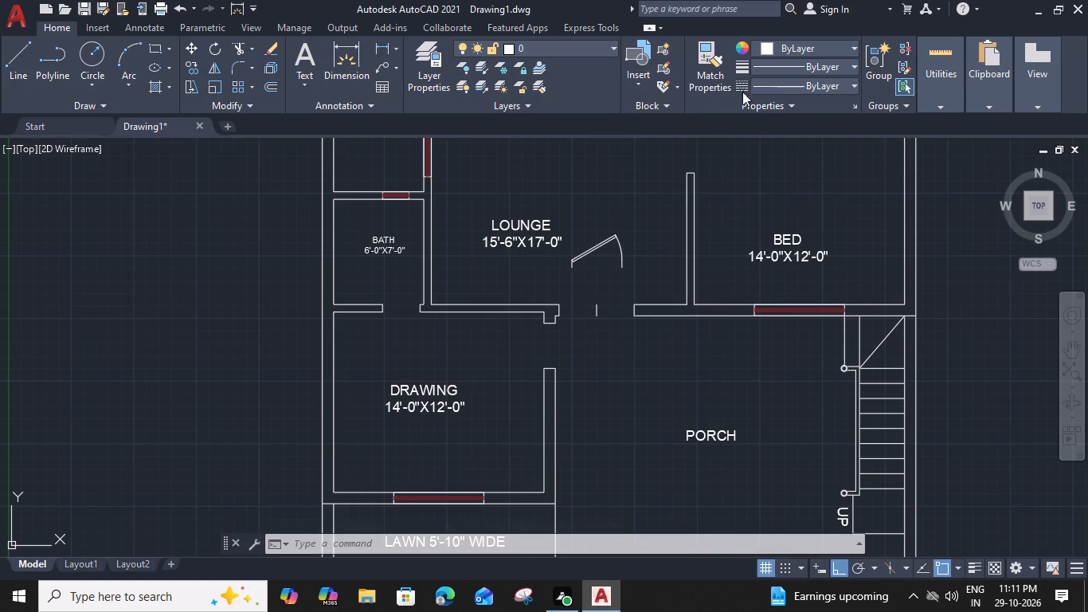
Set the inserted door block's opening angle to Open 90º.
{"action": "left_click", "coordinate": [596, 245]}
{"action": "left_click", "coordinate": [564, 243]}
{"action": "left_click", "coordinate": [585, 298]}
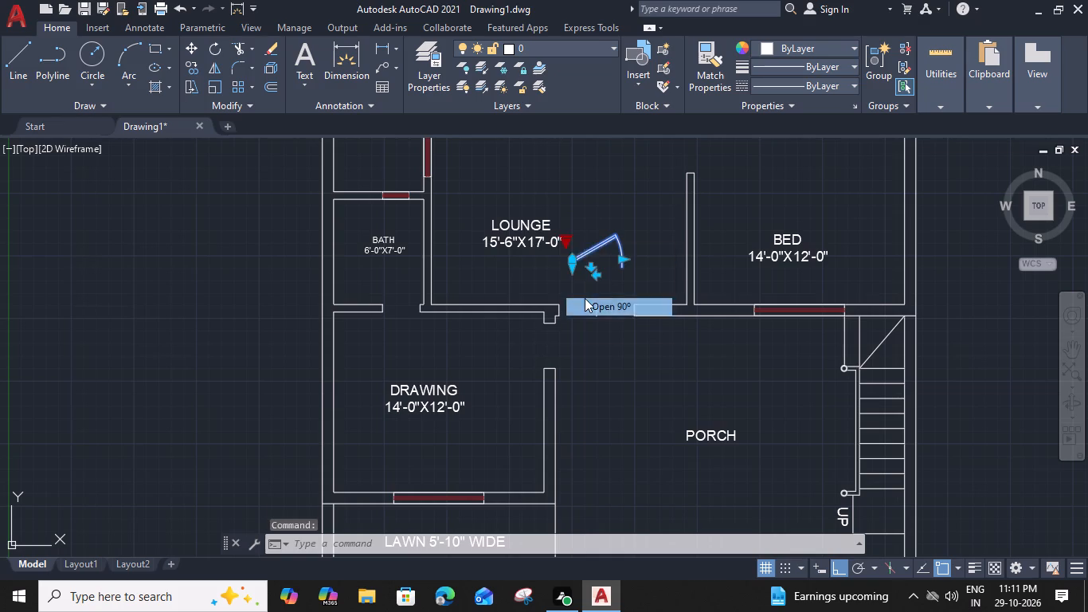
Move the door block from its hinge-side base to the western jamb corner of the lounge–porch opening.
{"action": "type", "text": "M"}
{"action": "key", "text": "space"}
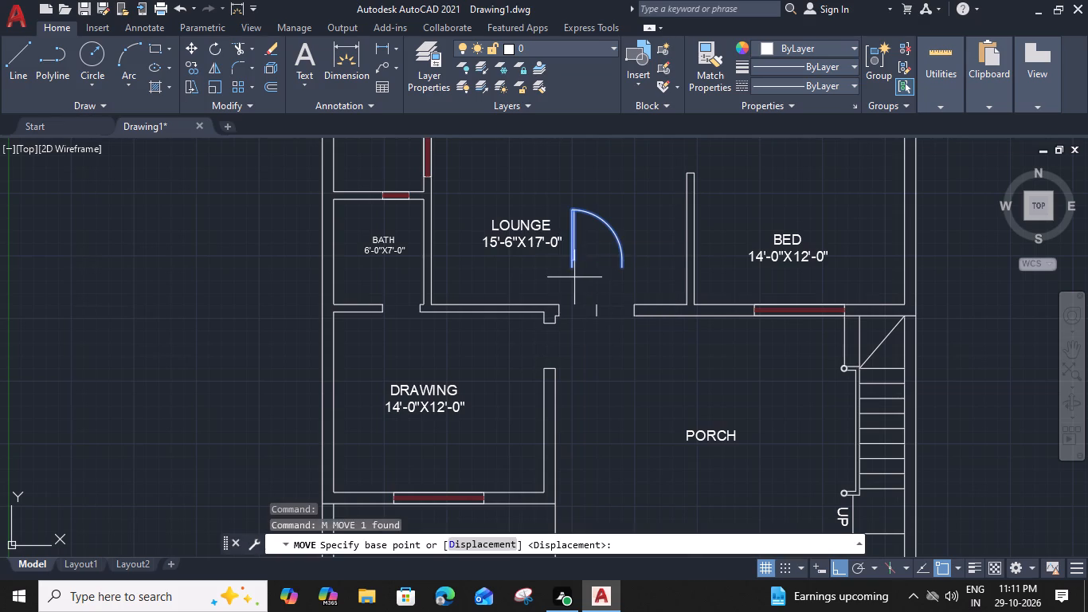
{"action": "scroll", "coordinate": [573, 272], "scroll_direction": "up", "scroll_amount": 2}
{"action": "left_click", "coordinate": [573, 261]}
{"action": "left_click", "coordinate": [539, 383]}
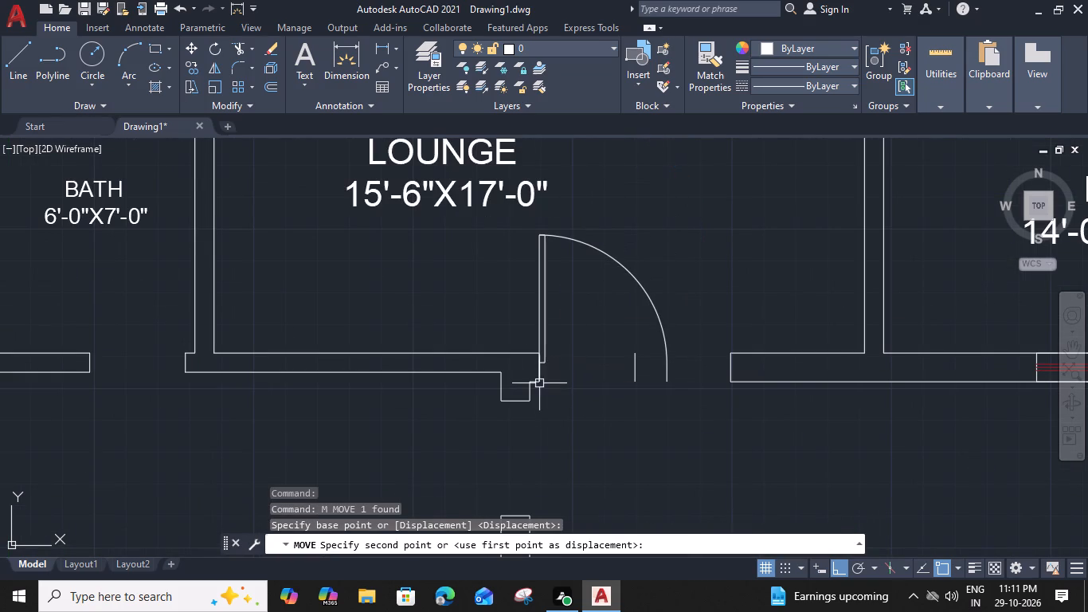
{"action": "key", "text": "Escape"}
Scale the door by reference from its western jamb corner so its width reaches the opening's midpoint line.
{"action": "left_click_drag", "start_coordinate": [636, 240], "coordinate": [590, 262]}
{"action": "left_click", "coordinate": [515, 296]}
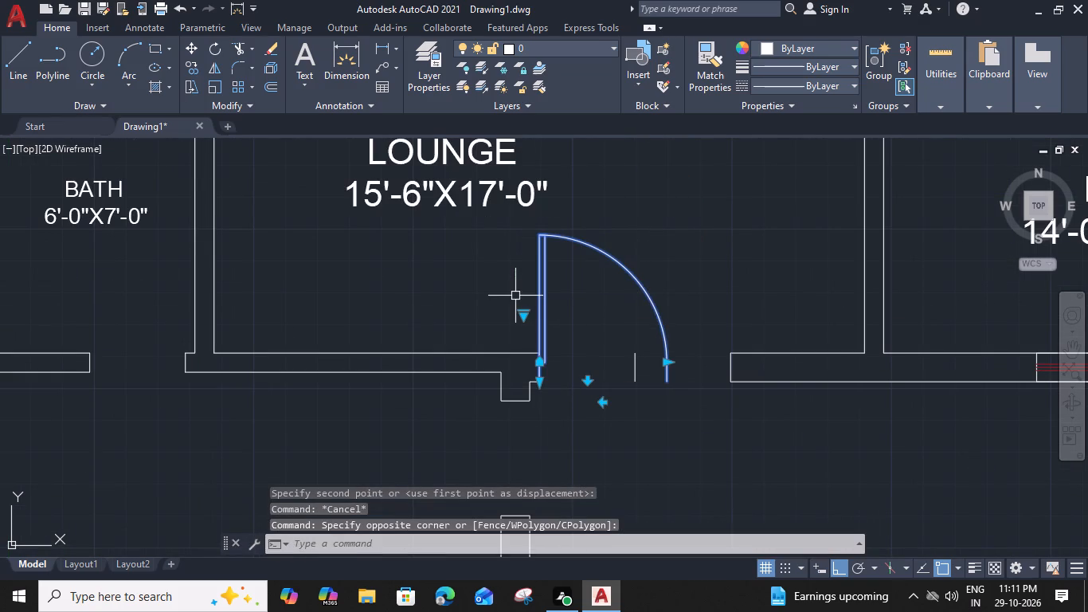
{"action": "type", "text": "SC"}
{"action": "key", "text": "space"}
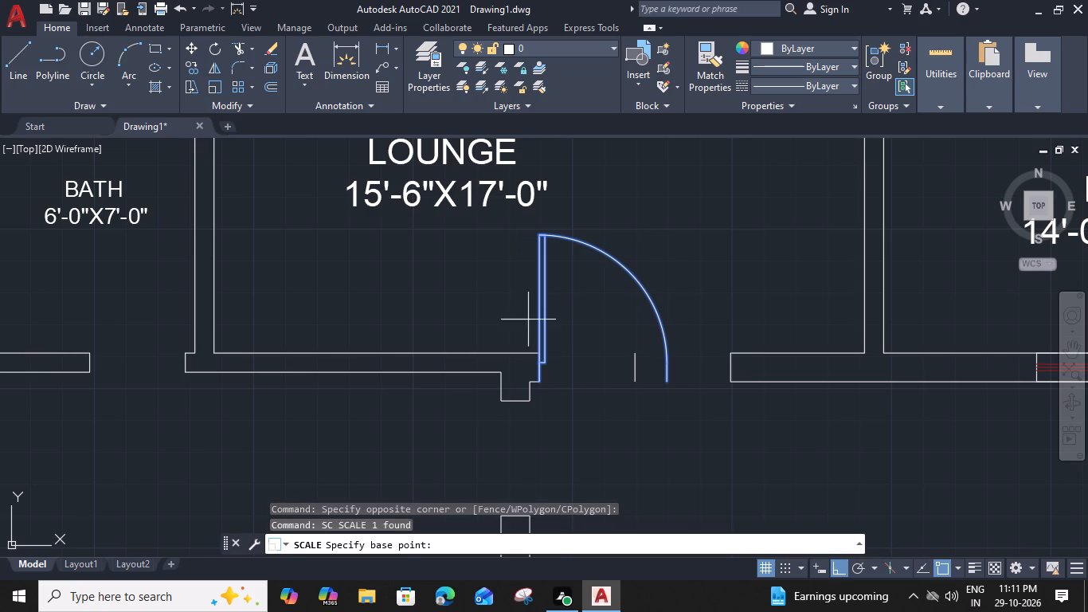
{"action": "left_click", "coordinate": [541, 382]}
{"action": "type", "text": "R"}
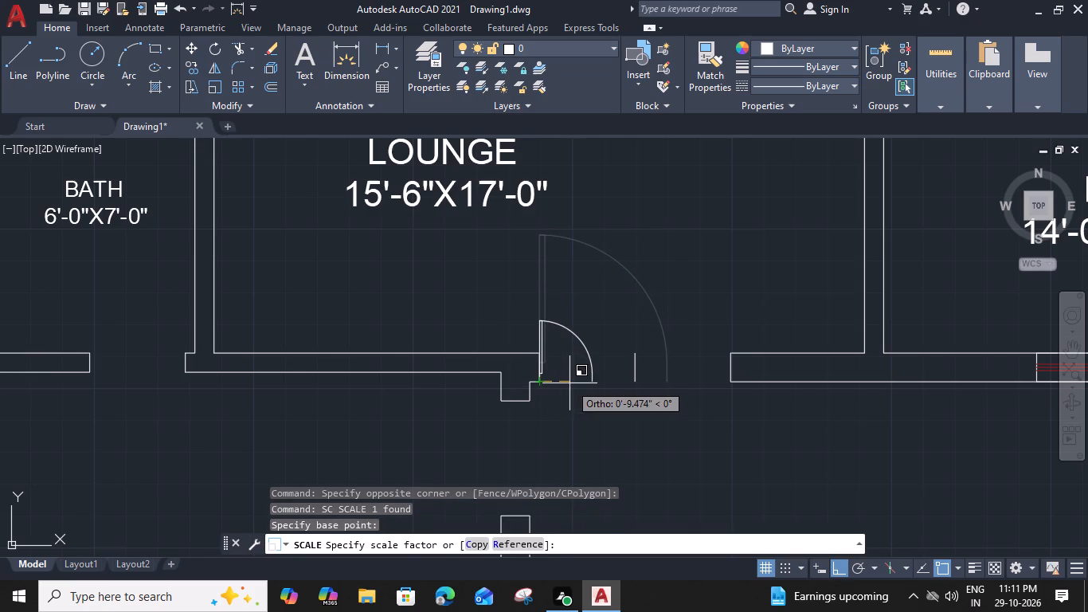
{"action": "key", "text": "space"}
{"action": "left_click", "coordinate": [541, 384]}
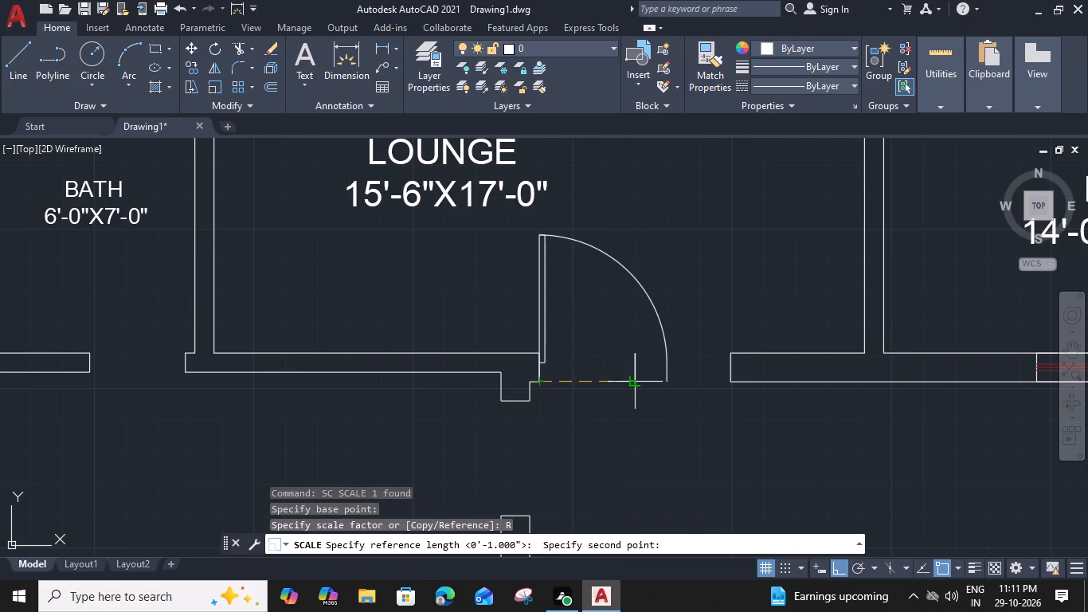
{"action": "left_click", "coordinate": [666, 380]}
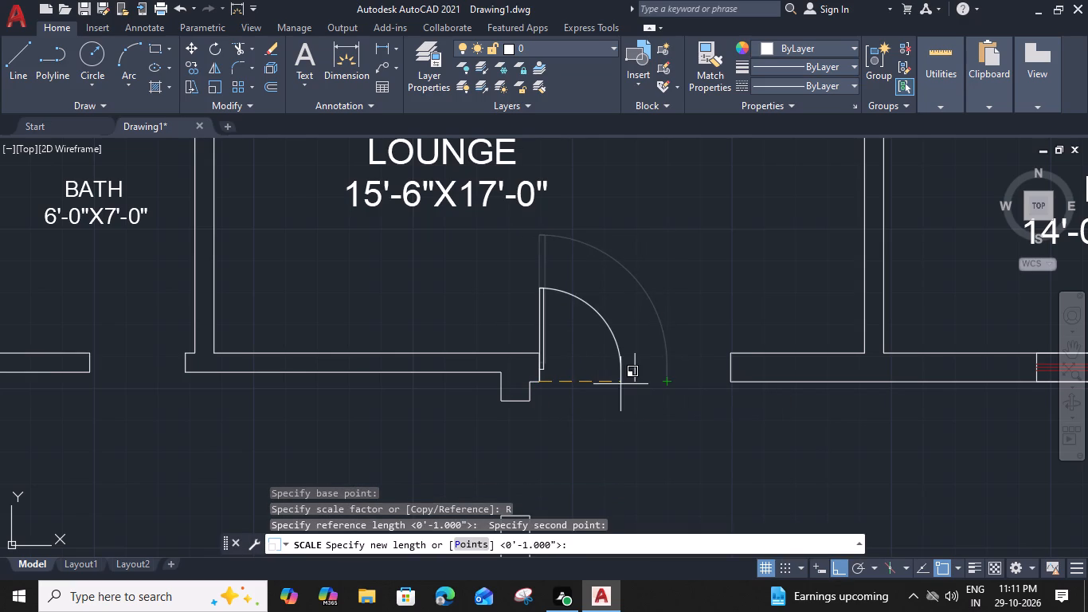
{"action": "left_click", "coordinate": [634, 385]}
Mirror the door about the opening's vertical midline, keeping the original, to form a double door.
{"action": "left_click_drag", "start_coordinate": [619, 266], "coordinate": [585, 272]}
{"action": "left_click", "coordinate": [487, 304]}
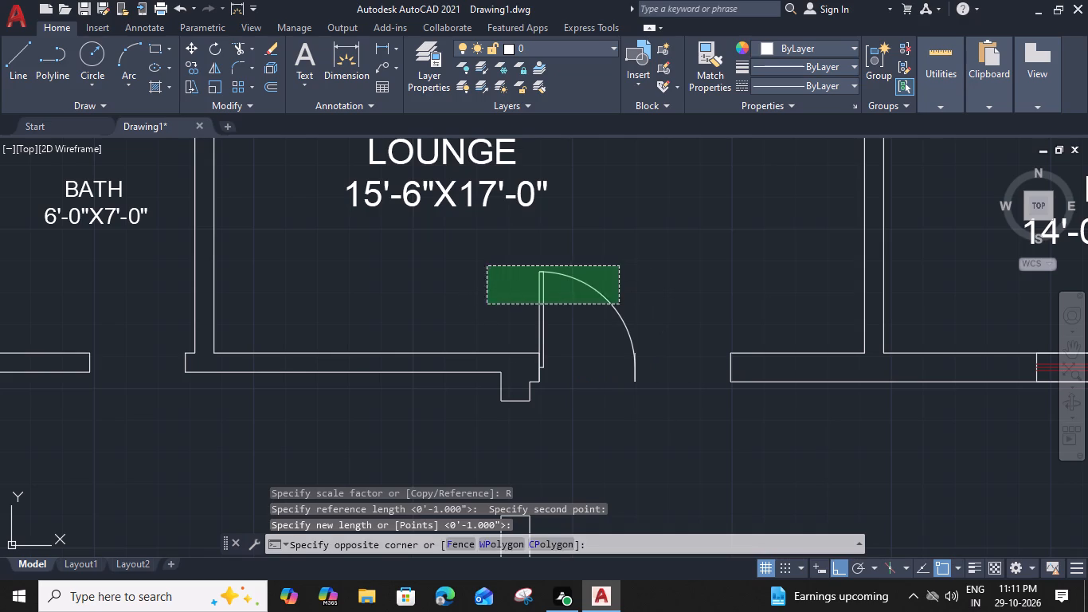
{"action": "type", "text": "MI"}
{"action": "key", "text": "space"}
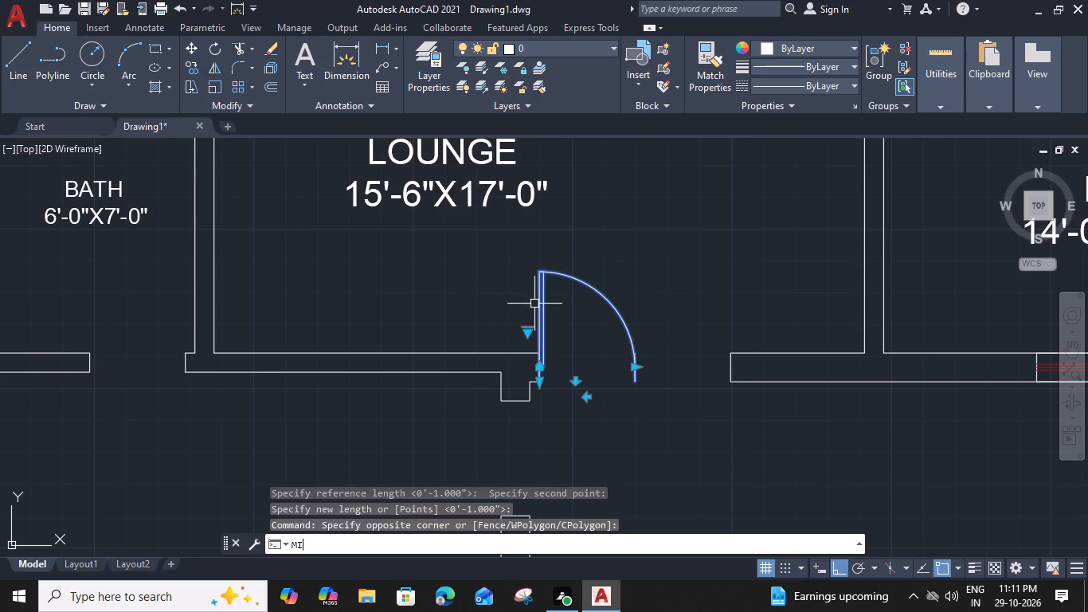
{"action": "scroll", "coordinate": [636, 372], "scroll_direction": "up", "scroll_amount": 4}
{"action": "left_click", "coordinate": [632, 253]}
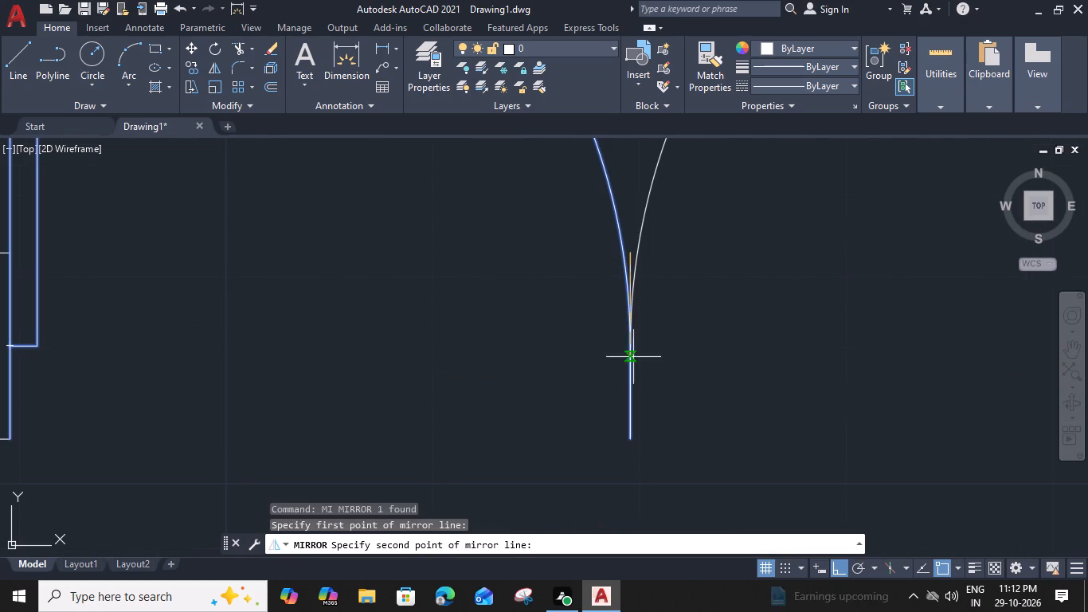
{"action": "left_click", "coordinate": [629, 436]}
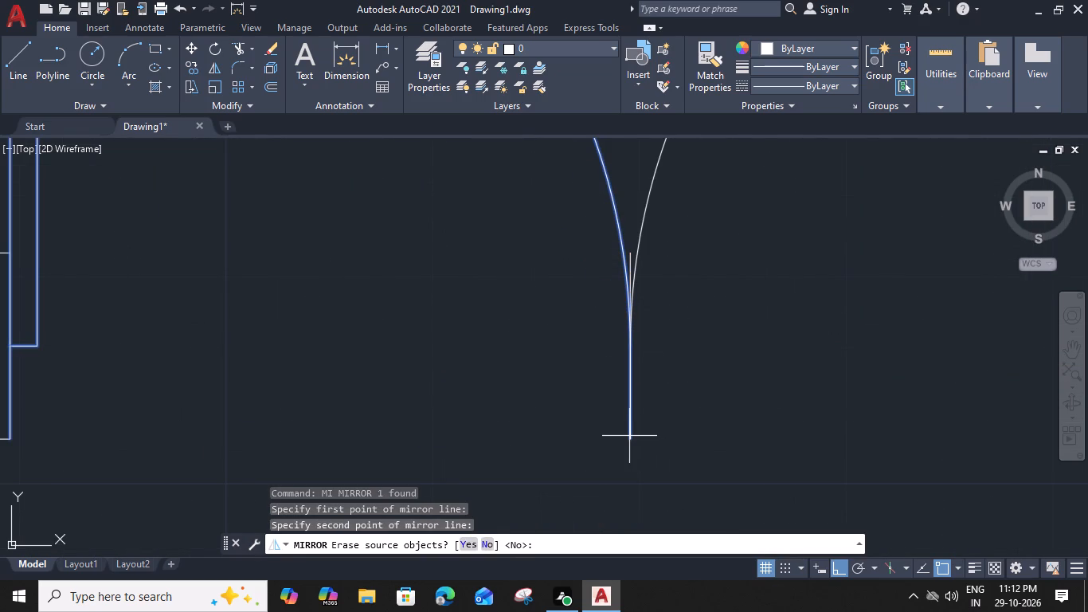
{"action": "key", "text": "space"}
Copy the double door's western leaf to the western jamb of the northwest bath's opening onto the 6'-0"X5'-0" dress.
{"action": "scroll", "coordinate": [629, 436], "scroll_direction": "down", "scroll_amount": 4}
{"action": "left_click", "coordinate": [618, 323]}
{"action": "left_click", "coordinate": [565, 374]}
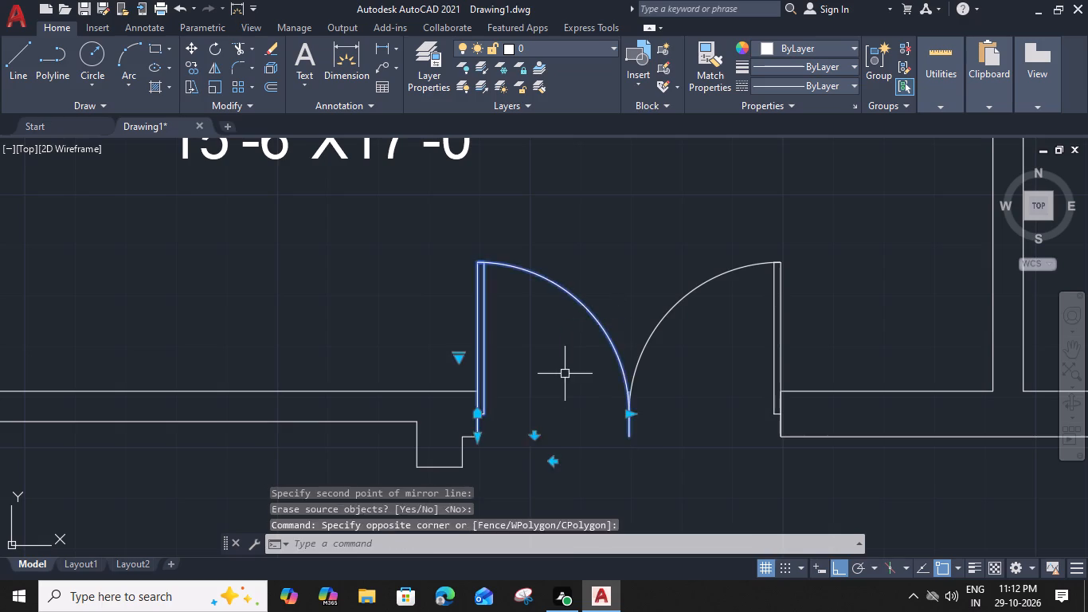
{"action": "key", "text": "c"}
{"action": "type", "text": "O"}
{"action": "key", "text": "space"}
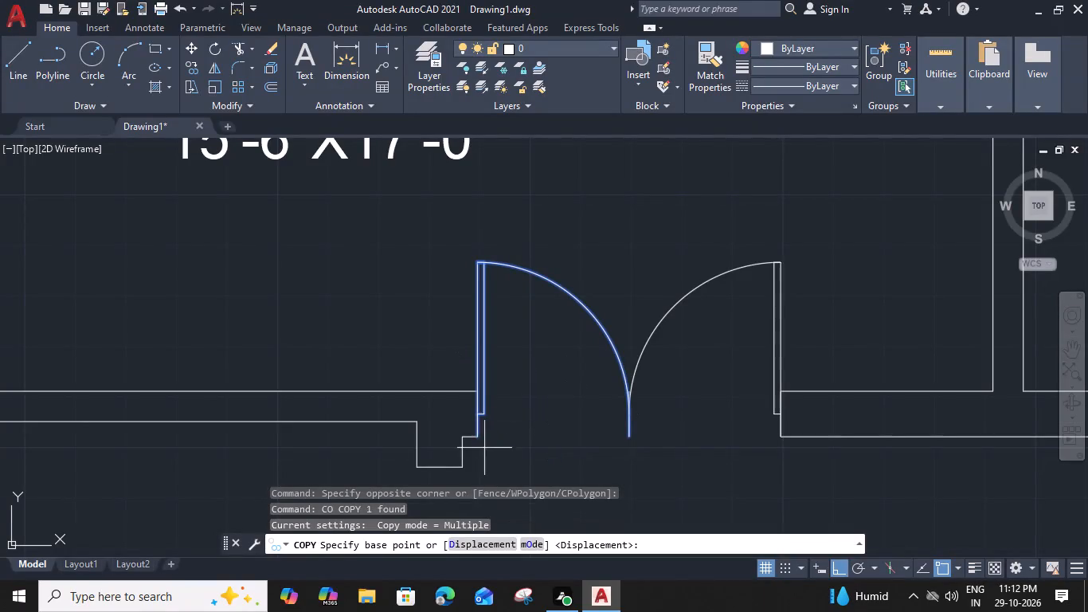
{"action": "left_click", "coordinate": [478, 439]}
{"action": "scroll", "coordinate": [478, 437], "scroll_direction": "down", "scroll_amount": 3}
{"action": "middle_click_drag", "start_coordinate": [487, 328], "coordinate": [752, 488]}
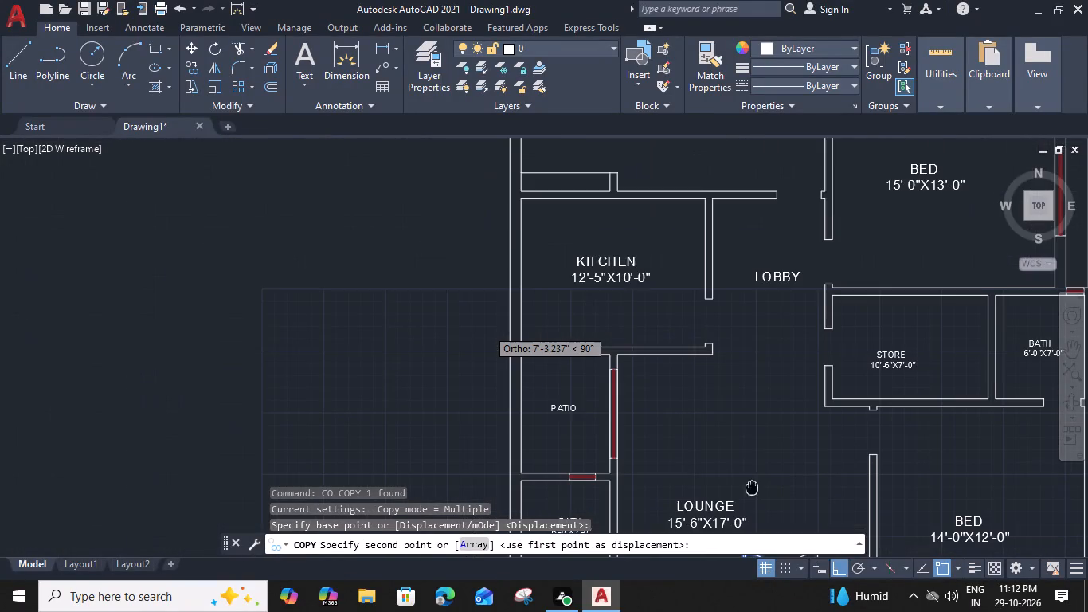
{"action": "middle_click_drag", "start_coordinate": [530, 222], "coordinate": [539, 352]}
{"action": "scroll", "coordinate": [563, 221], "scroll_direction": "up", "scroll_amount": 3}
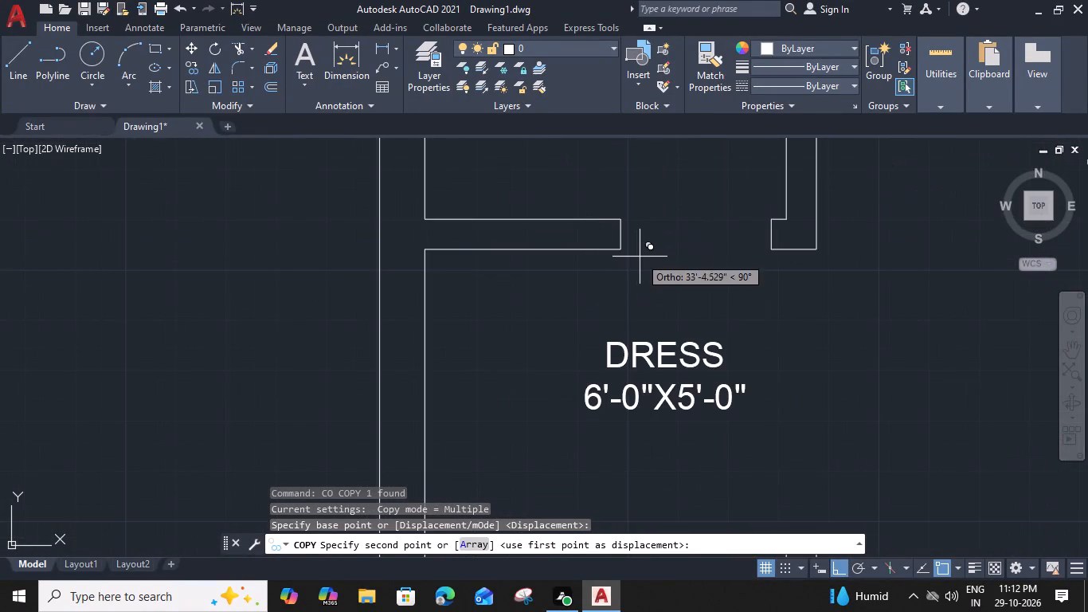
{"action": "left_click", "coordinate": [623, 247]}
Place another copy of the door leaf at the wall-end corner north of the northeast bath's opening.
{"action": "scroll", "coordinate": [623, 247], "scroll_direction": "down", "scroll_amount": 3}
{"action": "middle_click_drag", "start_coordinate": [721, 284], "coordinate": [716, 283]}
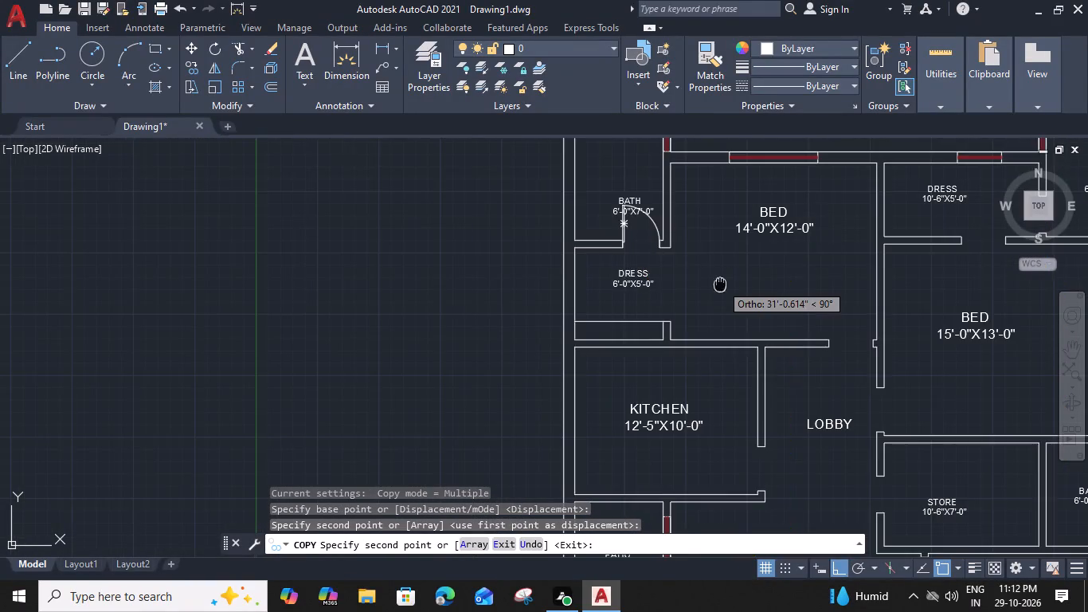
{"action": "middle_click_drag", "start_coordinate": [716, 283], "coordinate": [292, 339]}
{"action": "scroll", "coordinate": [632, 245], "scroll_direction": "up", "scroll_amount": 2}
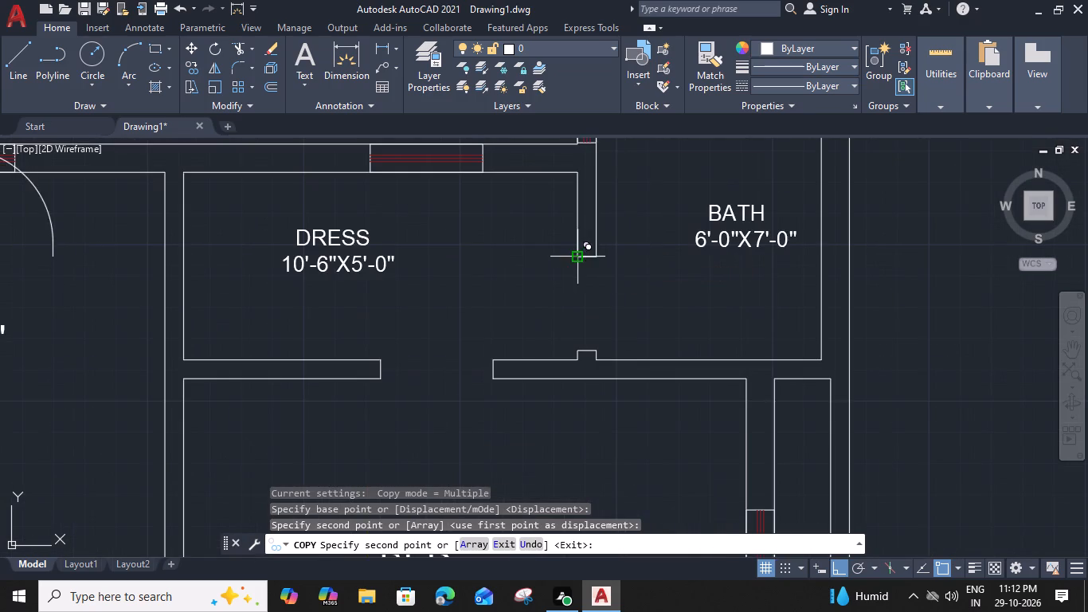
{"action": "left_click", "coordinate": [581, 258]}
{"action": "key", "text": "Escape"}
Rotate the northeast bath's door 270° about the wall-end corner so it spans the opening down to the southern jamb.
{"action": "left_click", "coordinate": [660, 185]}
{"action": "left_click", "coordinate": [648, 203]}
{"action": "key", "text": "r"}
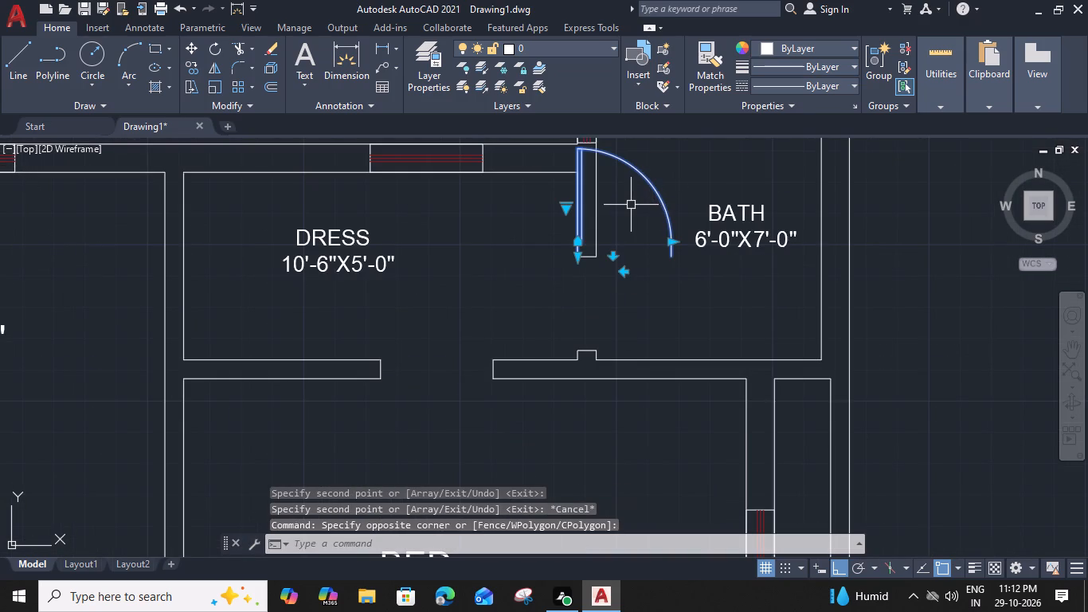
{"action": "type", "text": "O"}
{"action": "key", "text": "space"}
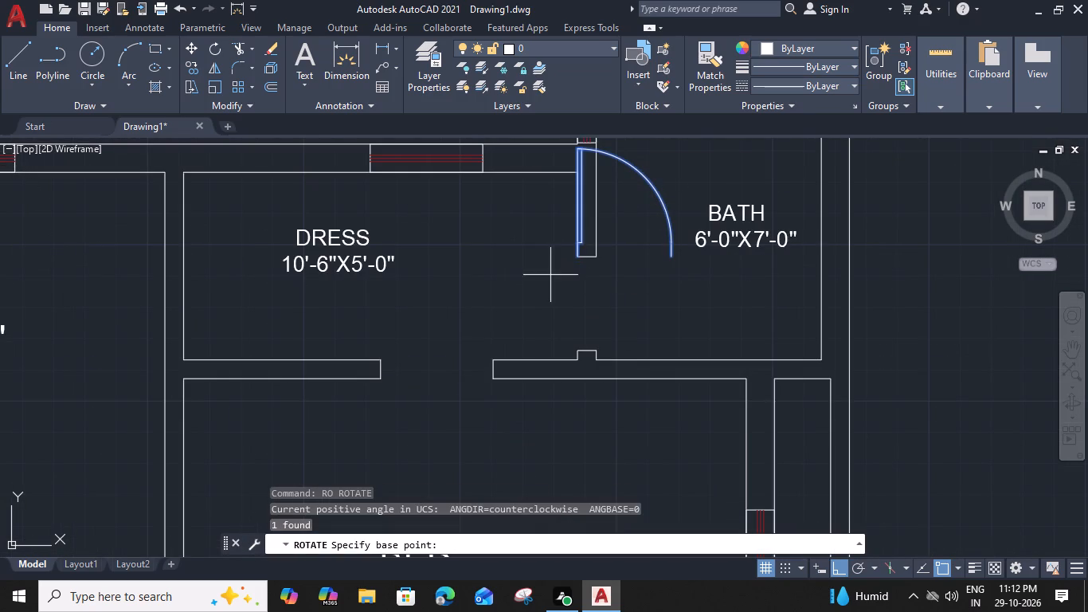
{"action": "left_click", "coordinate": [577, 259]}
{"action": "scroll", "coordinate": [589, 346], "scroll_direction": "up", "scroll_amount": 3}
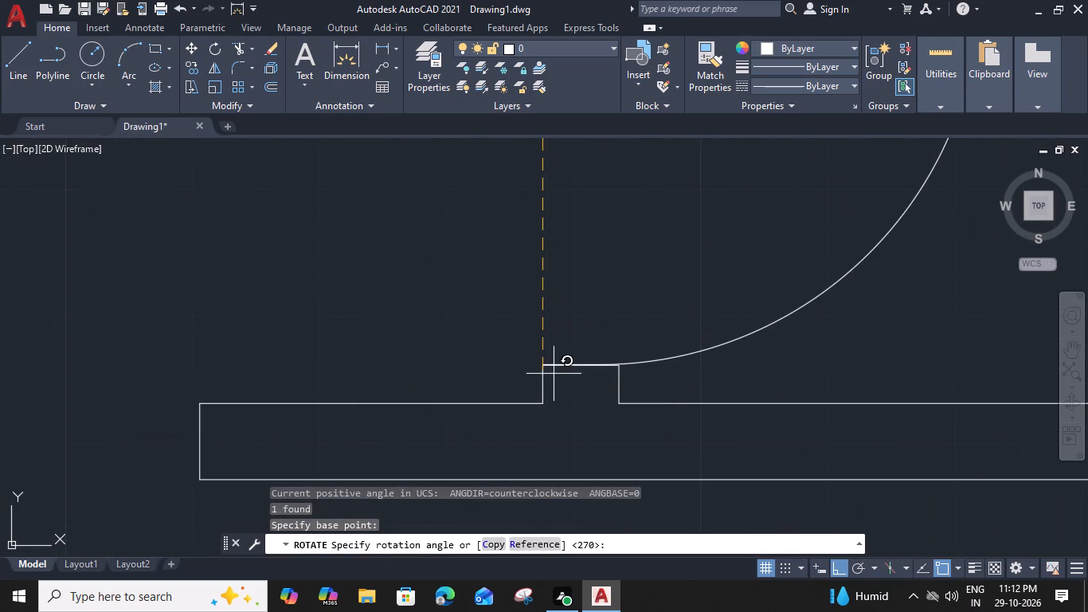
{"action": "left_click", "coordinate": [546, 368]}
Flip the northeast bath's door so its hinge sits on the opening's southern jamb.
{"action": "scroll", "coordinate": [546, 368], "scroll_direction": "down", "scroll_amount": 3}
{"action": "left_click", "coordinate": [606, 356]}
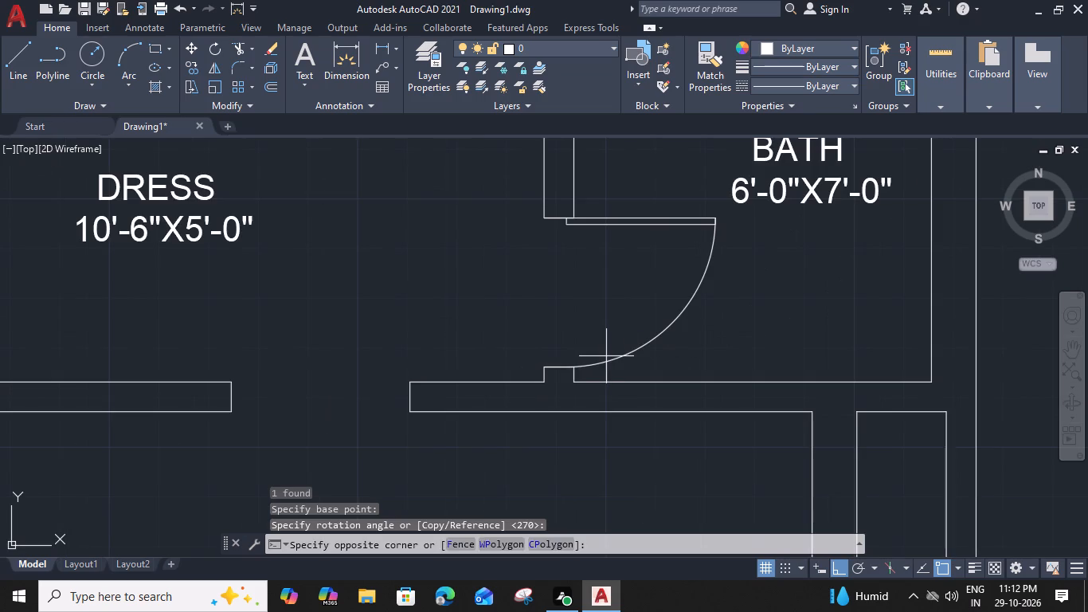
{"action": "left_click", "coordinate": [602, 367]}
{"action": "left_click", "coordinate": [522, 289]}
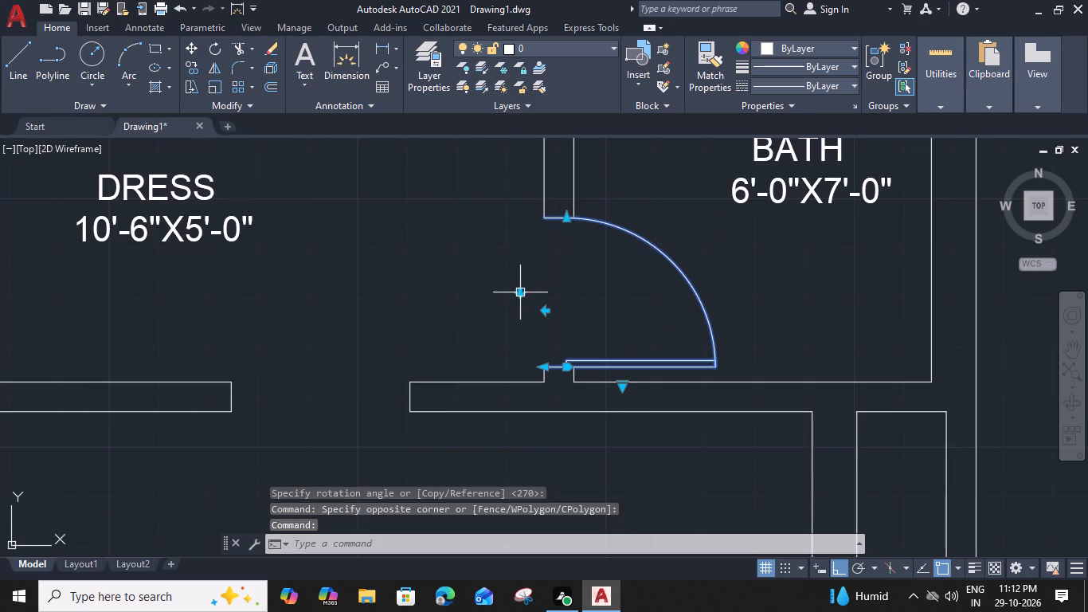
{"action": "scroll", "coordinate": [526, 292], "scroll_direction": "down", "scroll_amount": 4}
{"action": "key", "text": "space"}
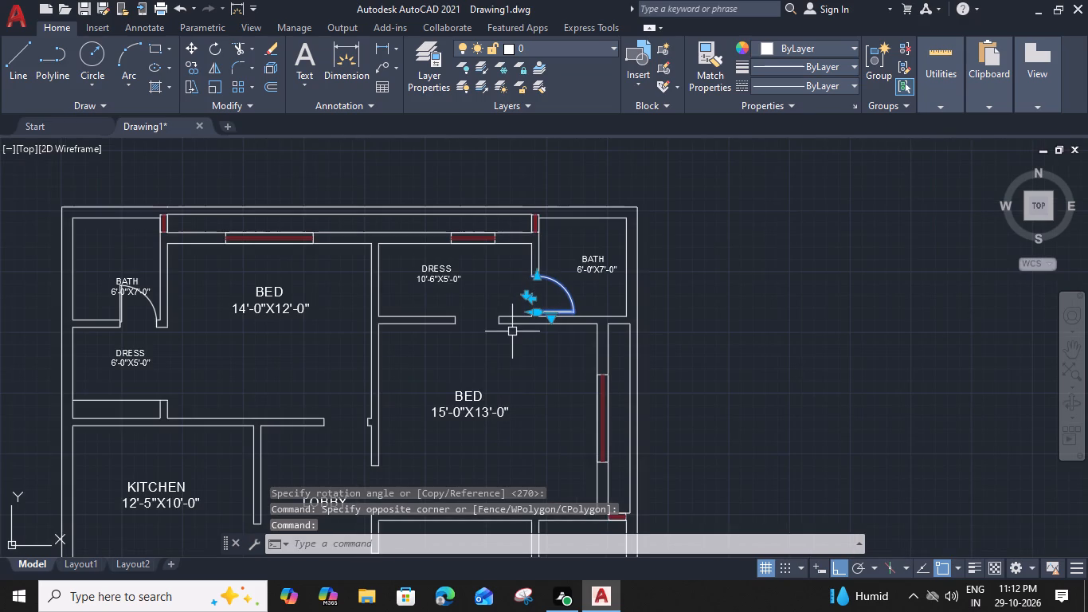
{"action": "middle_click_drag", "start_coordinate": [502, 394], "coordinate": [699, 252]}
{"action": "key", "text": "Escape"}
Copy the double door's eastern leaf to the eastern jamb of the opening south of the bath beside the store.
{"action": "middle_click_drag", "start_coordinate": [573, 379], "coordinate": [642, 253]}
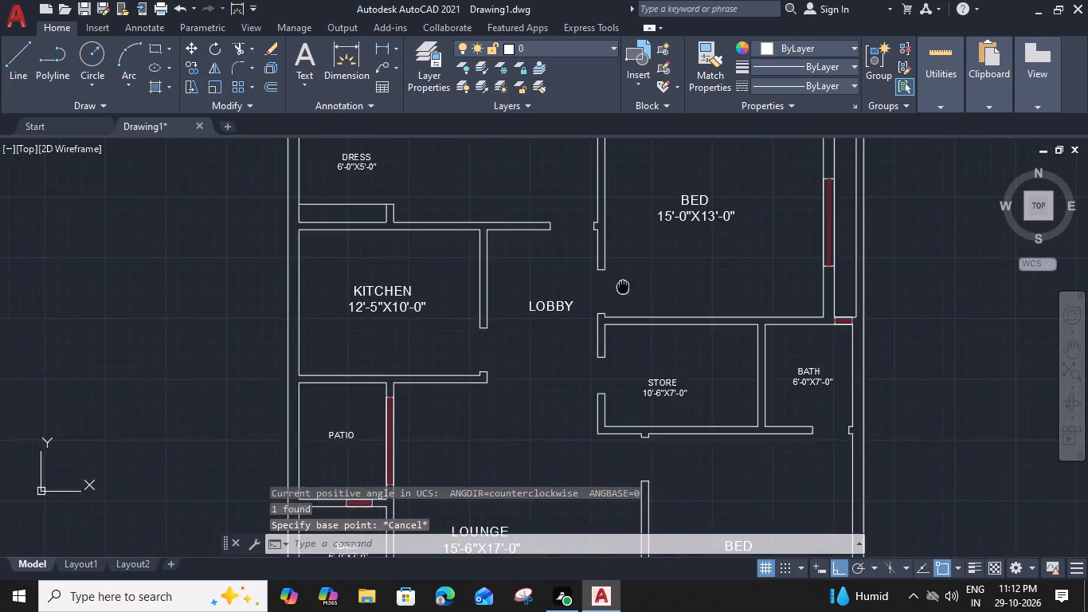
{"action": "middle_click_drag", "start_coordinate": [642, 253], "coordinate": [658, 205]}
{"action": "middle_click_drag", "start_coordinate": [627, 444], "coordinate": [607, 416]}
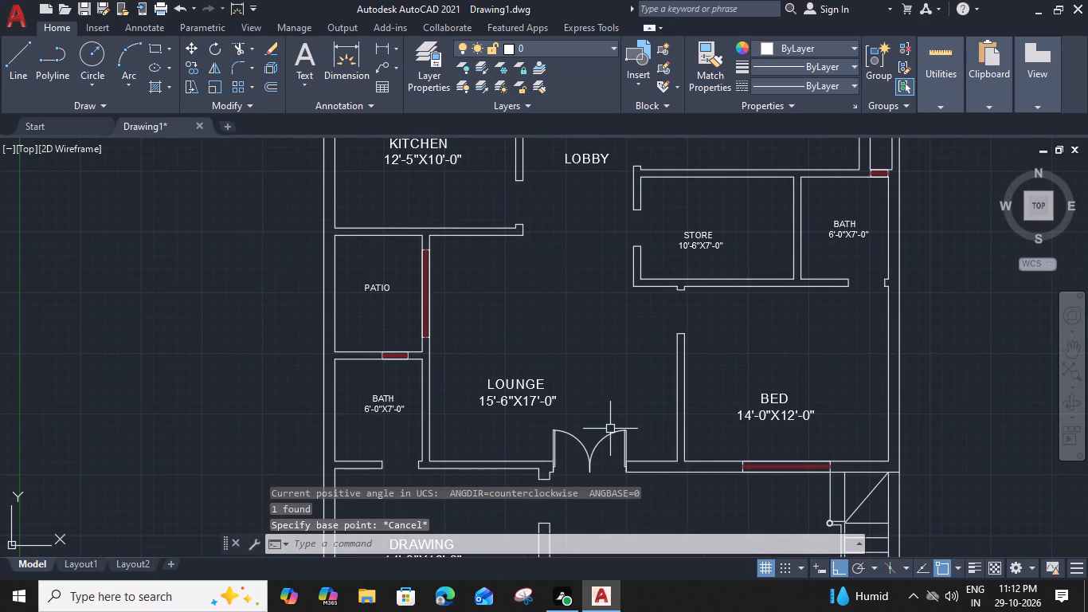
{"action": "left_click", "coordinate": [610, 429]}
{"action": "left_click", "coordinate": [606, 452]}
{"action": "key", "text": "c"}
{"action": "type", "text": "O"}
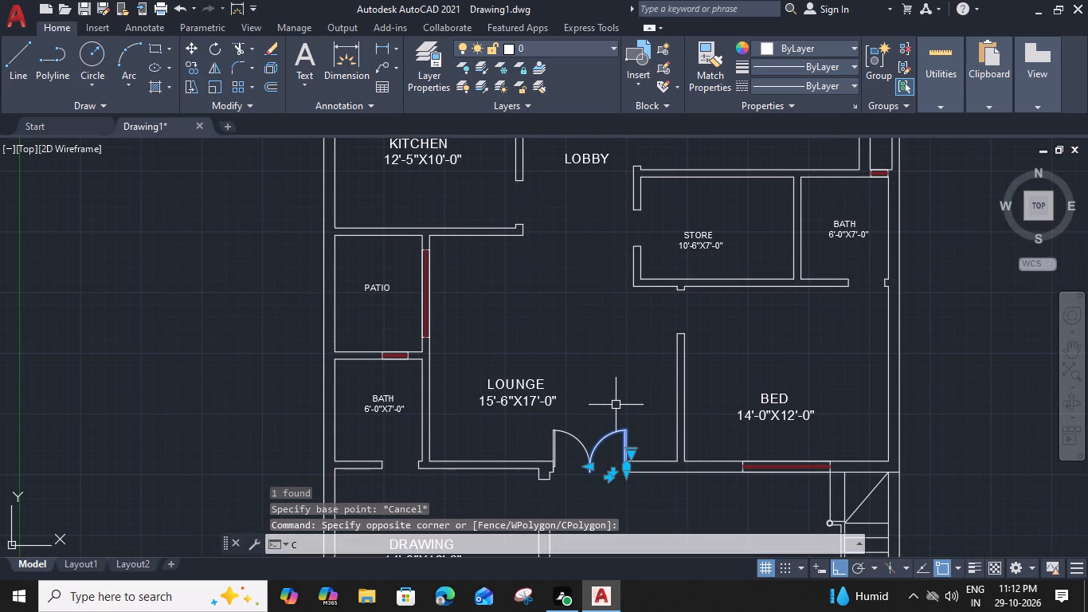
{"action": "key", "text": "space"}
{"action": "scroll", "coordinate": [640, 503], "scroll_direction": "up", "scroll_amount": 3}
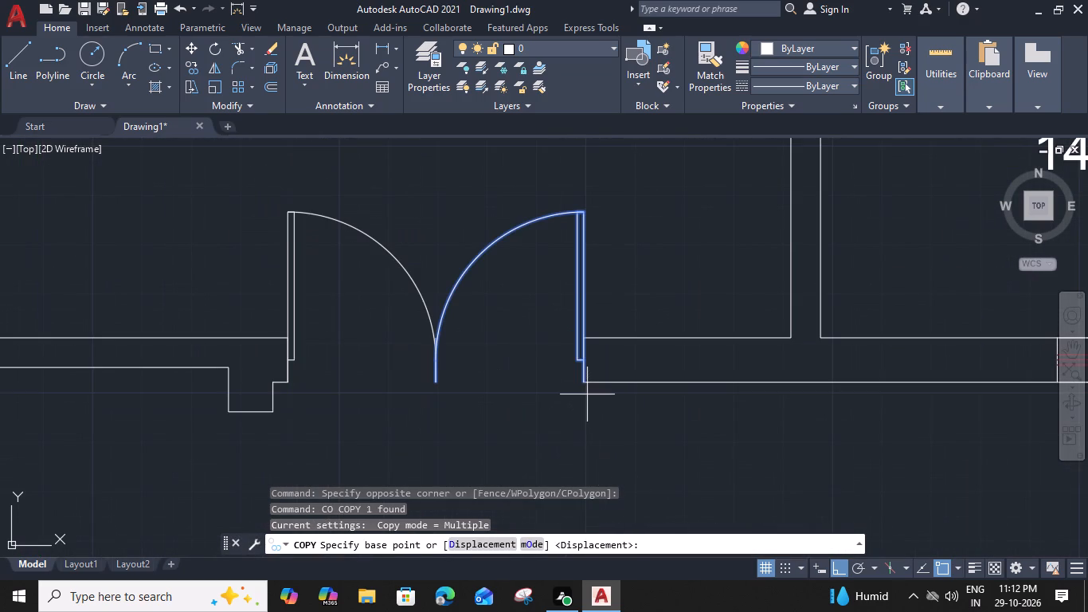
{"action": "left_click", "coordinate": [585, 385]}
{"action": "scroll", "coordinate": [585, 385], "scroll_direction": "down", "scroll_amount": 1}
{"action": "scroll", "coordinate": [745, 298], "scroll_direction": "down", "scroll_amount": 1}
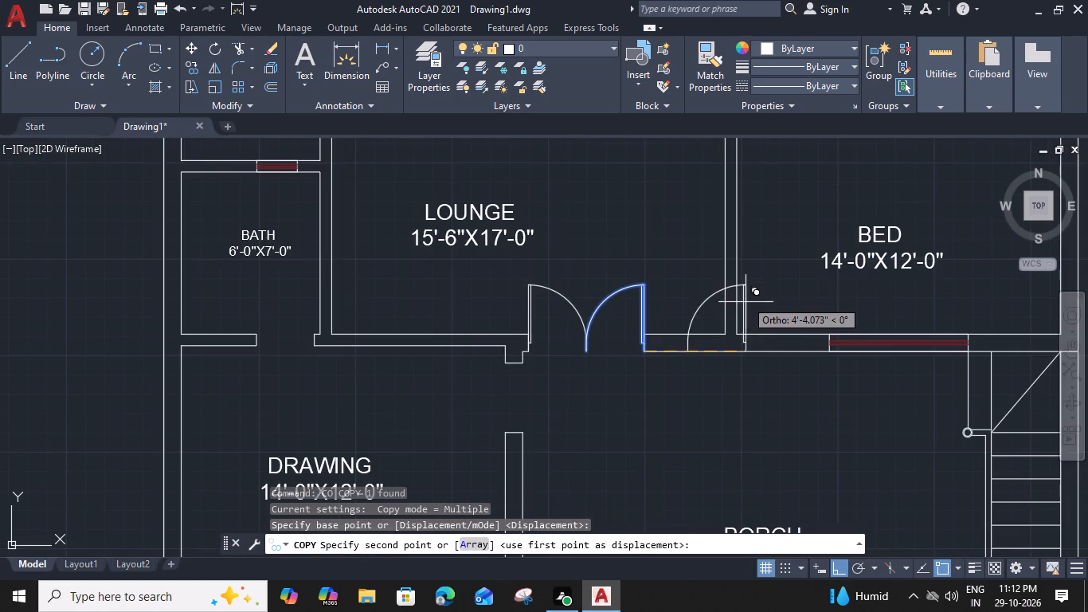
{"action": "middle_click_drag", "start_coordinate": [771, 283], "coordinate": [586, 539]}
{"action": "scroll", "coordinate": [822, 312], "scroll_direction": "up", "scroll_amount": 2}
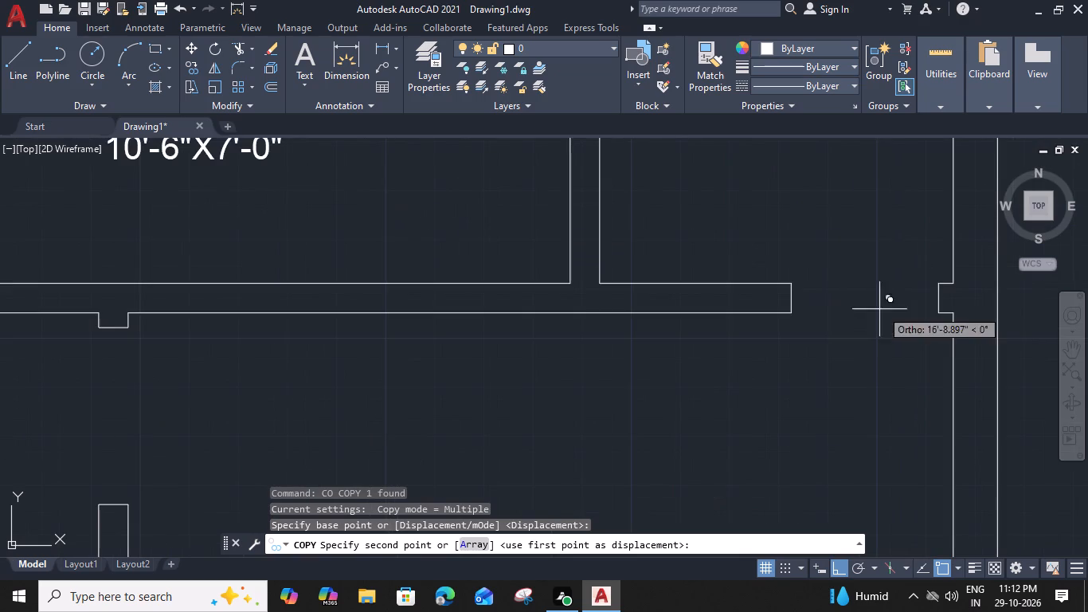
{"action": "left_click", "coordinate": [937, 313]}
Place another copy of the leaf at the eastern jamb of the opening between the southwest bath and the drawing room.
{"action": "scroll", "coordinate": [894, 337], "scroll_direction": "down", "scroll_amount": 3}
{"action": "middle_click_drag", "start_coordinate": [597, 469], "coordinate": [966, 223]}
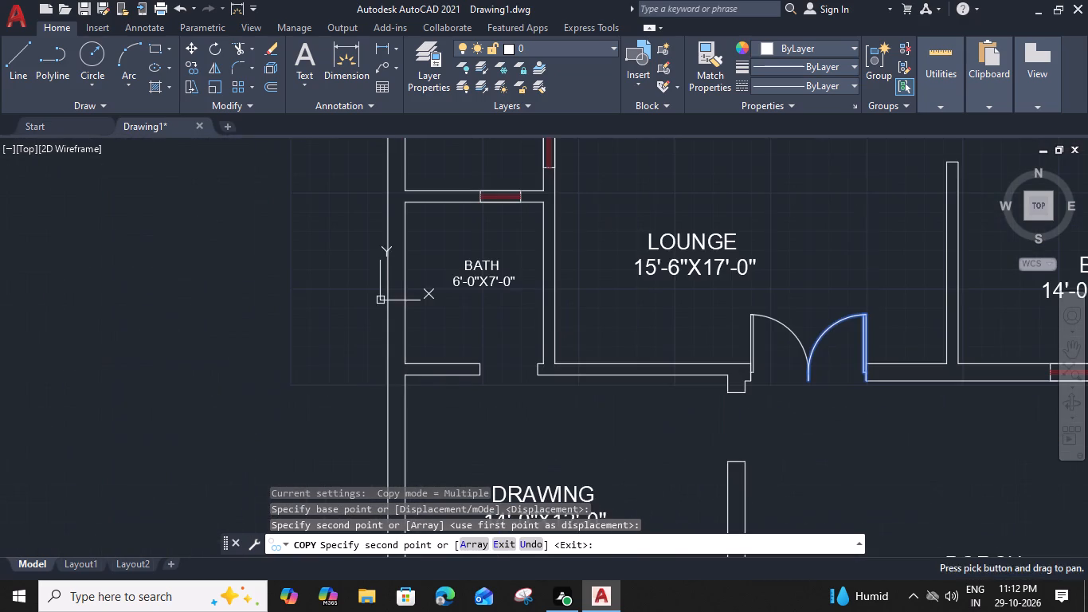
{"action": "scroll", "coordinate": [589, 383], "scroll_direction": "up", "scroll_amount": 2}
{"action": "left_click", "coordinate": [461, 372]}
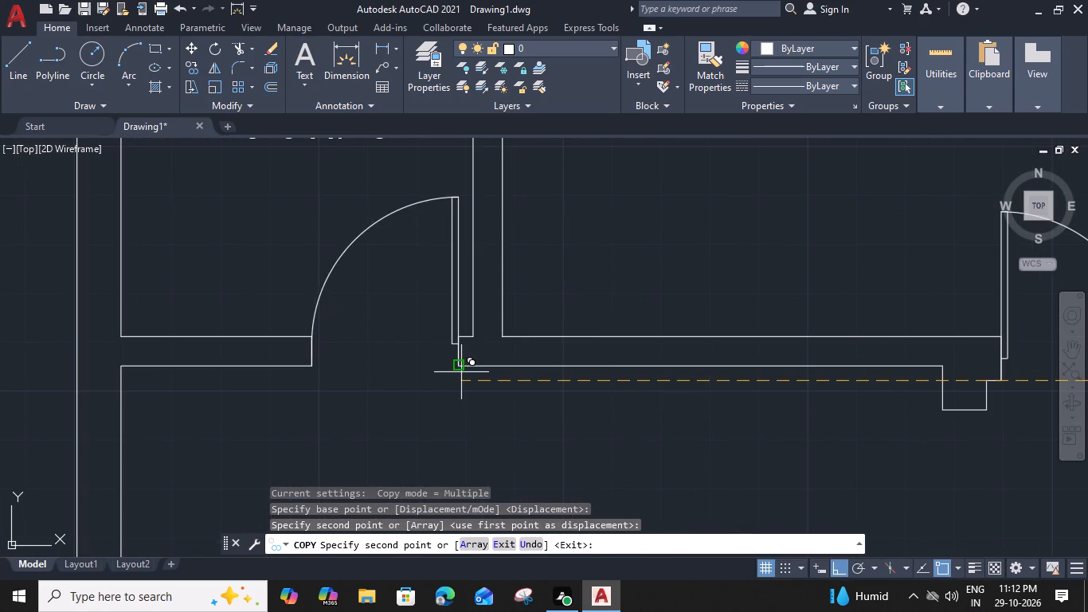
Place a third copy of the leaf at the southern jamb of the store's opening onto the lobby side.
{"action": "scroll", "coordinate": [464, 375], "scroll_direction": "down", "scroll_amount": 3}
{"action": "middle_click_drag", "start_coordinate": [750, 302], "coordinate": [683, 556]}
{"action": "scroll", "coordinate": [748, 268], "scroll_direction": "up", "scroll_amount": 2}
{"action": "left_click", "coordinate": [715, 285]}
{"action": "key", "text": "Escape"}
Rotate the store's door 270° about the southern jamb corner so it swings into the store.
{"action": "left_click_drag", "start_coordinate": [784, 203], "coordinate": [715, 225]}
{"action": "left_click", "coordinate": [652, 246]}
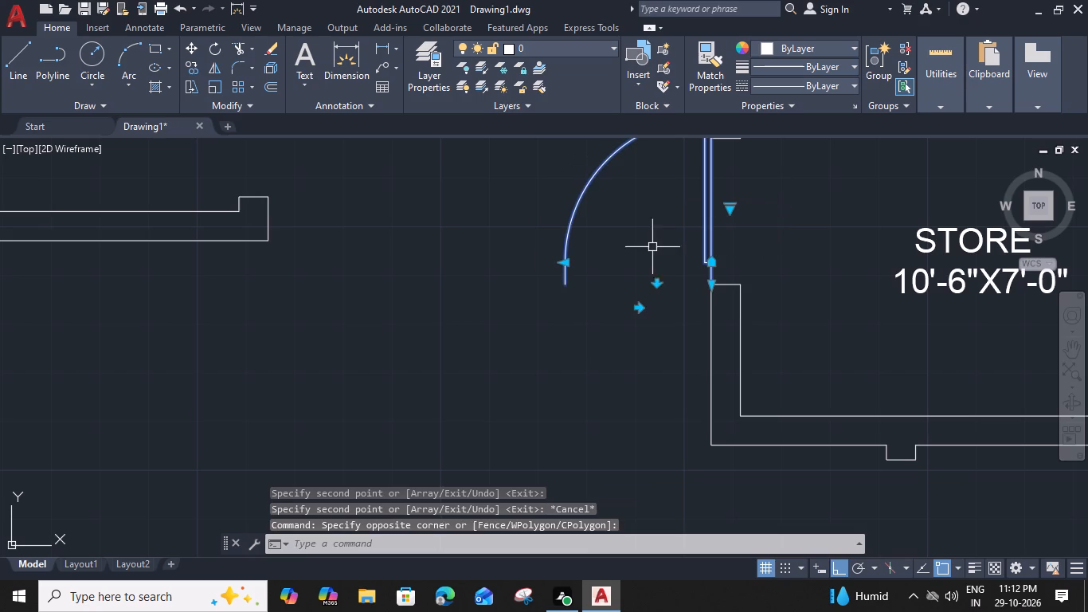
{"action": "type", "text": "RO"}
{"action": "key", "text": "space"}
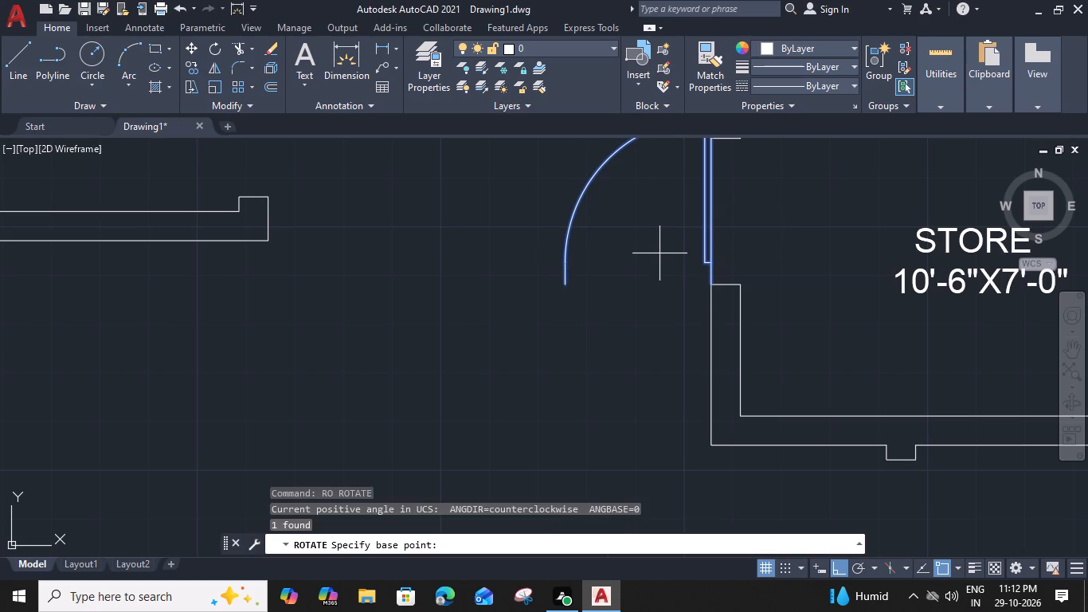
{"action": "left_click", "coordinate": [708, 289]}
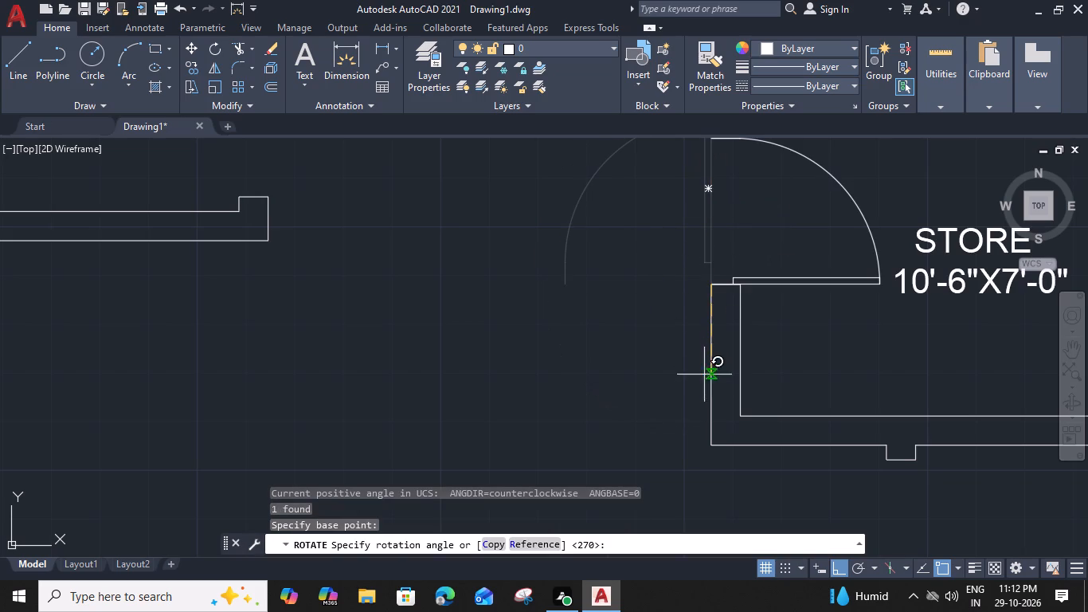
{"action": "left_click", "coordinate": [710, 448]}
Copy the store's door north to the southern jamb of the 15'-0"X13'-0" bed's opening onto the lobby.
{"action": "scroll", "coordinate": [710, 448], "scroll_direction": "down", "scroll_amount": 3}
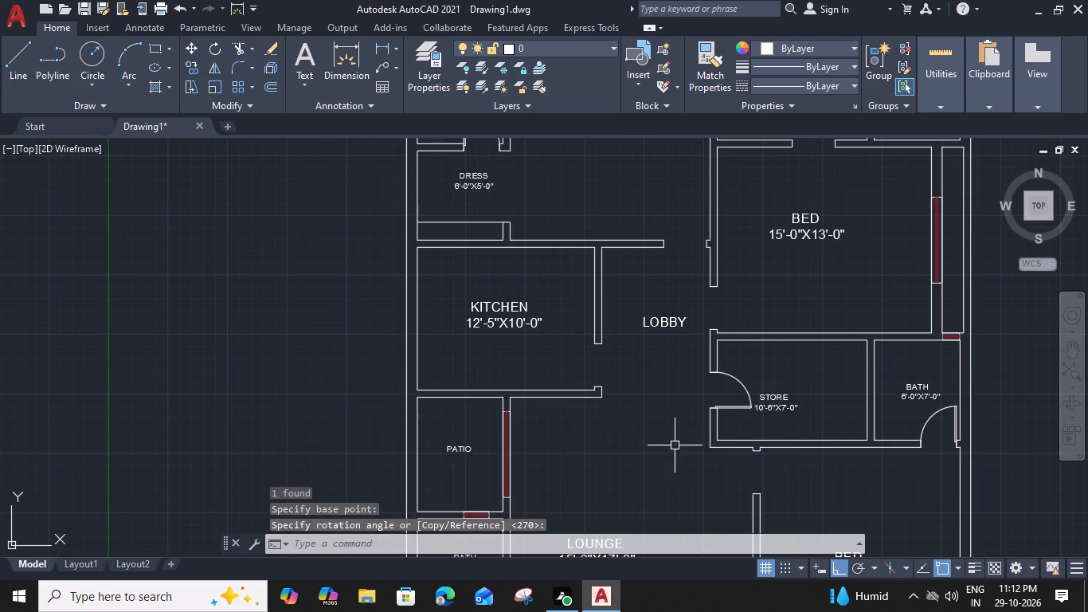
{"action": "left_click", "coordinate": [733, 402]}
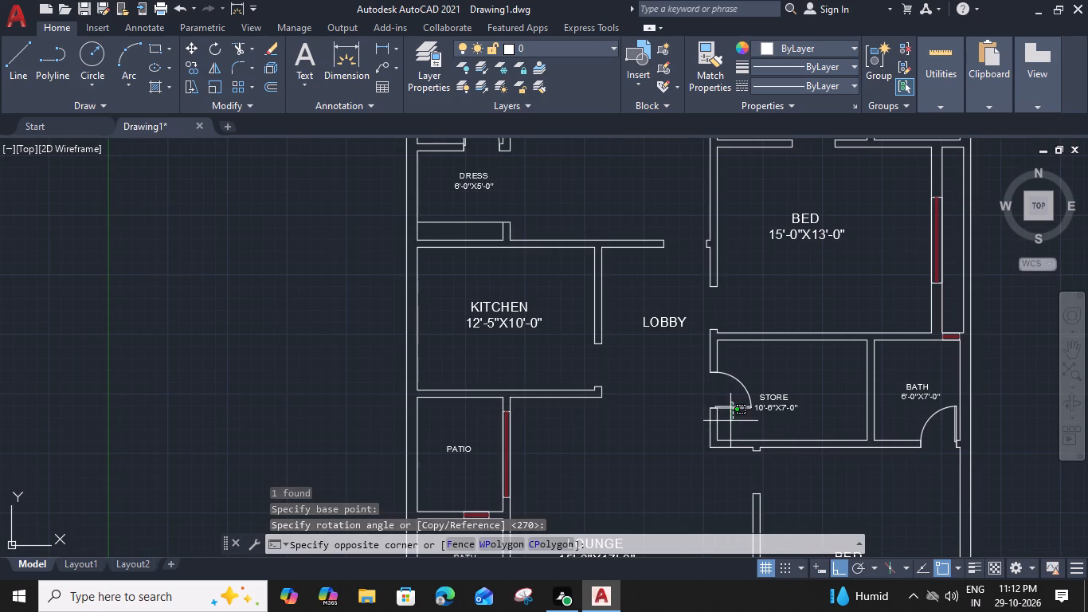
{"action": "left_click", "coordinate": [730, 421]}
{"action": "key", "text": "c"}
{"action": "key", "text": "o"}
{"action": "key", "text": "space"}
{"action": "scroll", "coordinate": [699, 366], "scroll_direction": "up", "scroll_amount": 3}
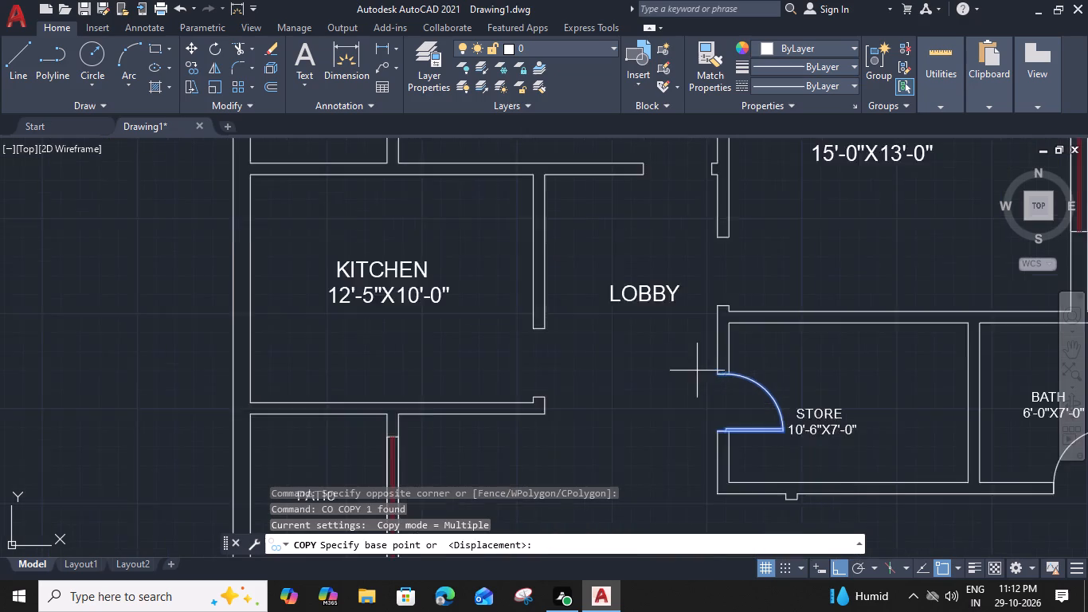
{"action": "left_click", "coordinate": [730, 477]}
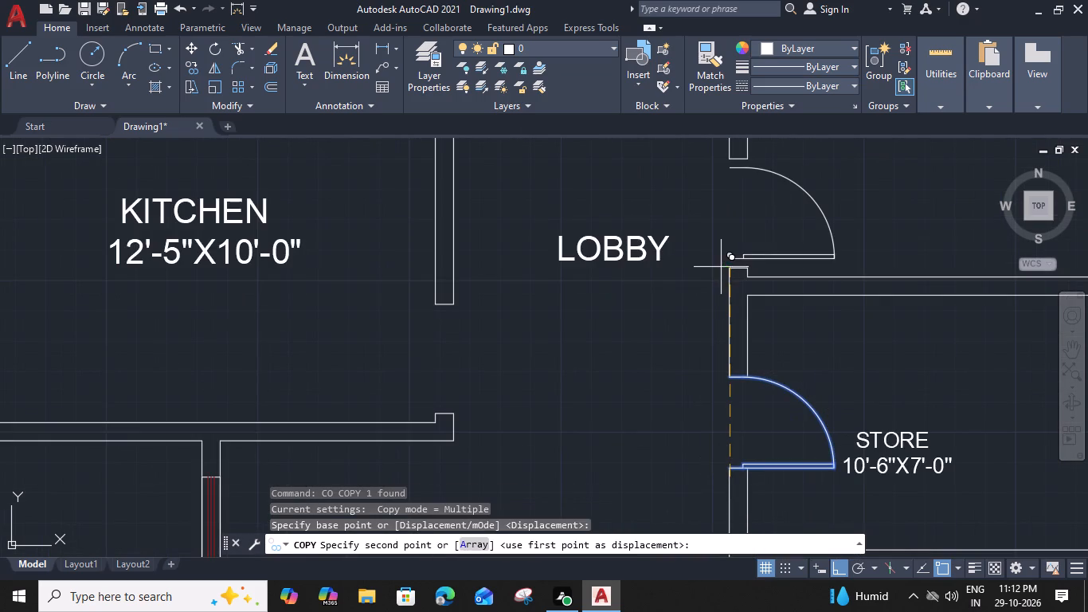
{"action": "scroll", "coordinate": [728, 273], "scroll_direction": "up", "scroll_amount": 4}
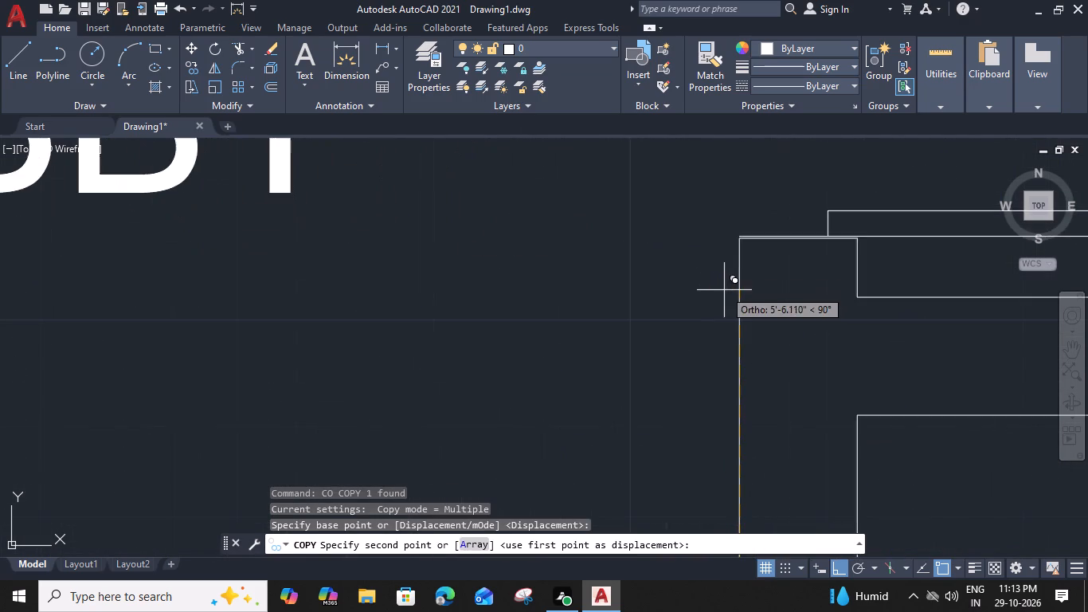
{"action": "left_click", "coordinate": [738, 295]}
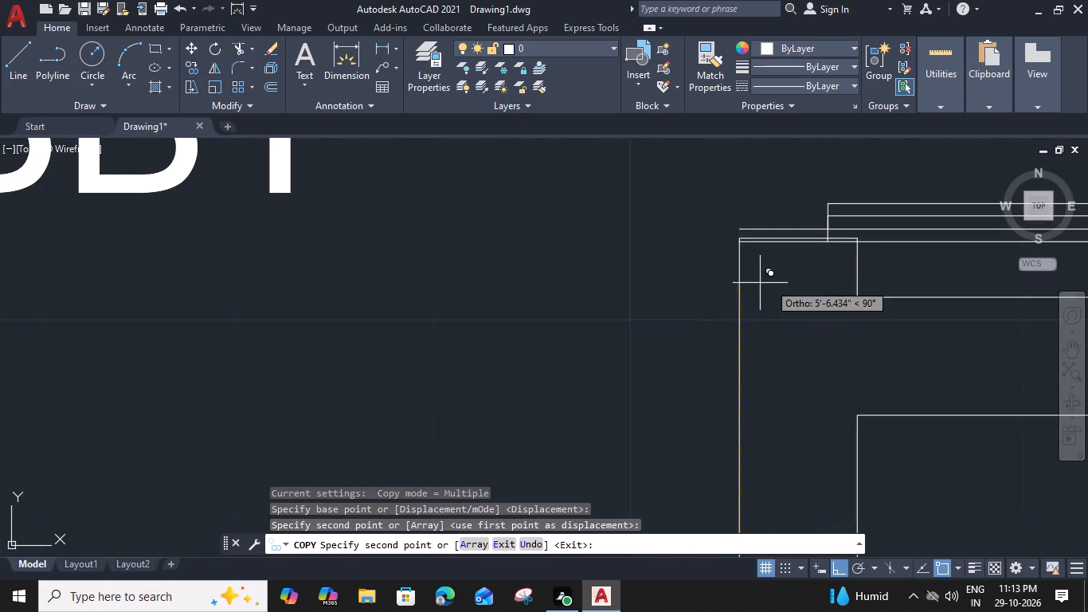
{"action": "key", "text": "Escape"}
Move the 15'-0"X13'-0" bed's door so its hinge corner meets the southern jamb's western corner exactly.
{"action": "middle_click_drag", "start_coordinate": [769, 283], "coordinate": [600, 398]}
{"action": "left_click_drag", "start_coordinate": [759, 305], "coordinate": [758, 315]}
{"action": "left_click", "coordinate": [753, 370]}
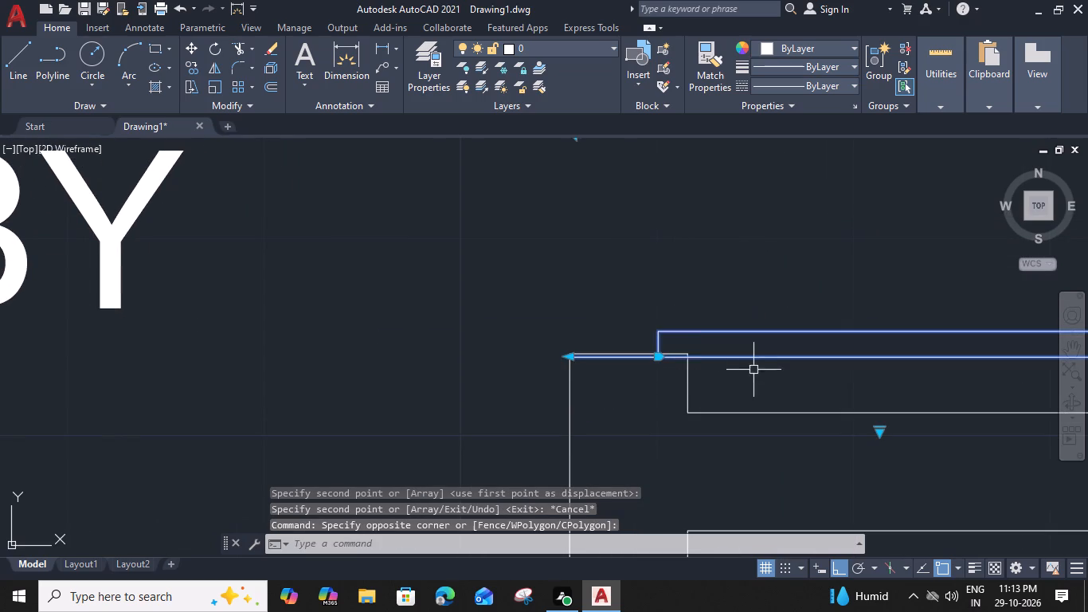
{"action": "key", "text": "m"}
{"action": "key", "text": "space"}
{"action": "scroll", "coordinate": [583, 362], "scroll_direction": "up", "scroll_amount": 3}
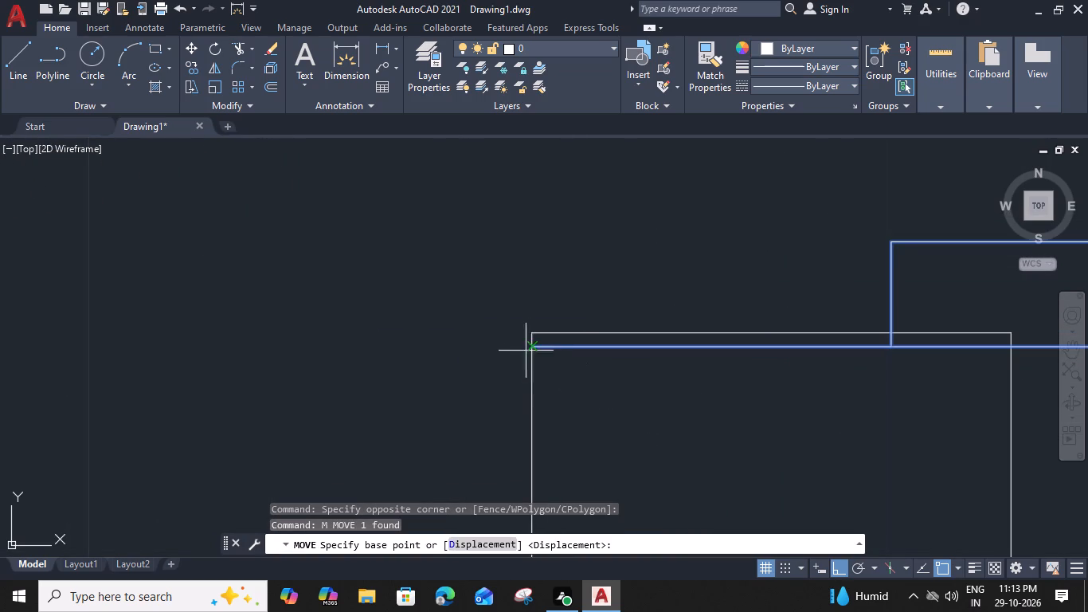
{"action": "left_click", "coordinate": [535, 351]}
{"action": "left_click", "coordinate": [535, 335]}
{"action": "scroll", "coordinate": [535, 335], "scroll_direction": "down", "scroll_amount": 3}
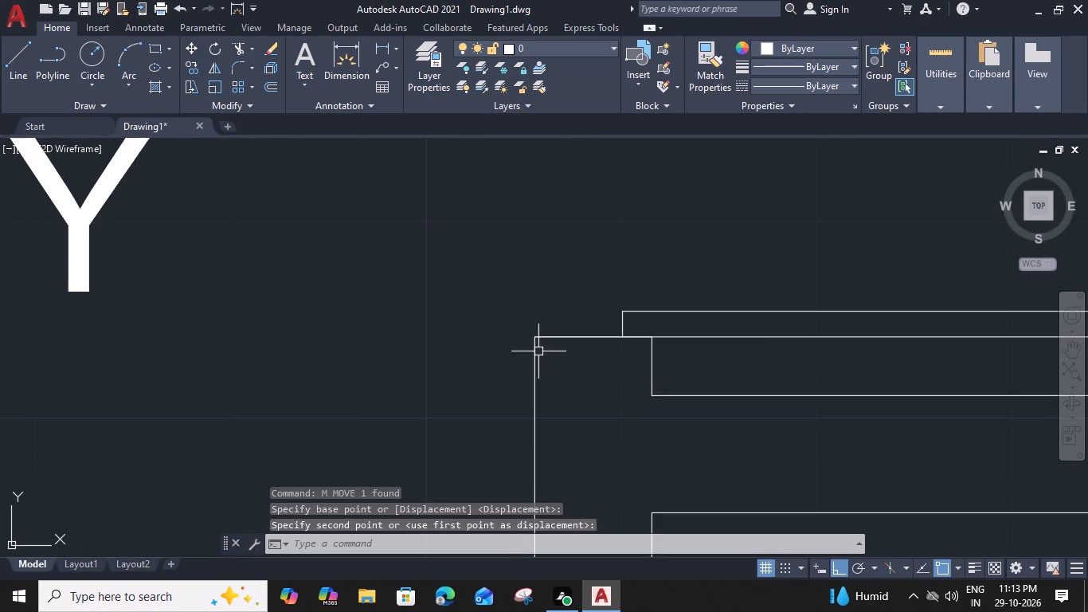
Scale the 15'-0"X13'-0" bed's door by reference from its hinge corner so it spans up to the northern jamb.
{"action": "left_click_drag", "start_coordinate": [747, 269], "coordinate": [740, 301]}
{"action": "left_click", "coordinate": [734, 345]}
{"action": "type", "text": "SC"}
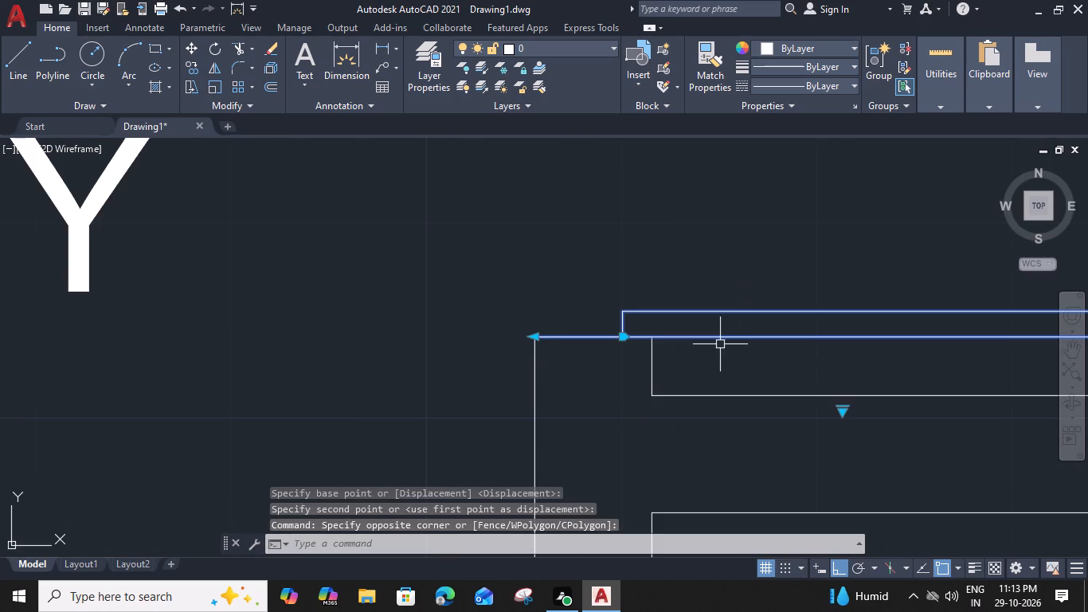
{"action": "key", "text": "space"}
{"action": "left_click", "coordinate": [532, 338]}
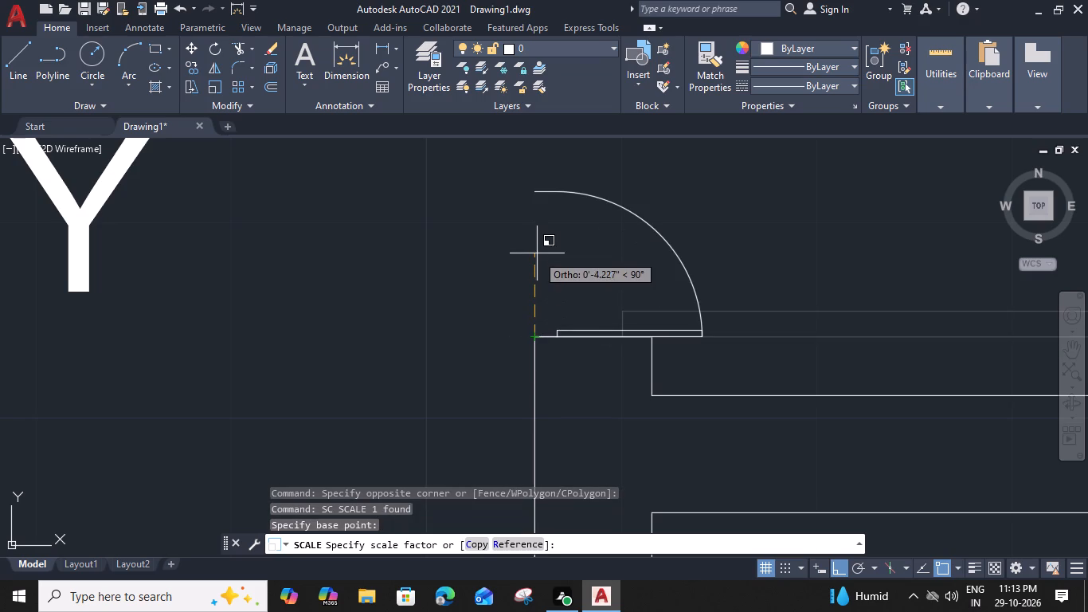
{"action": "type", "text": "R"}
{"action": "key", "text": "space"}
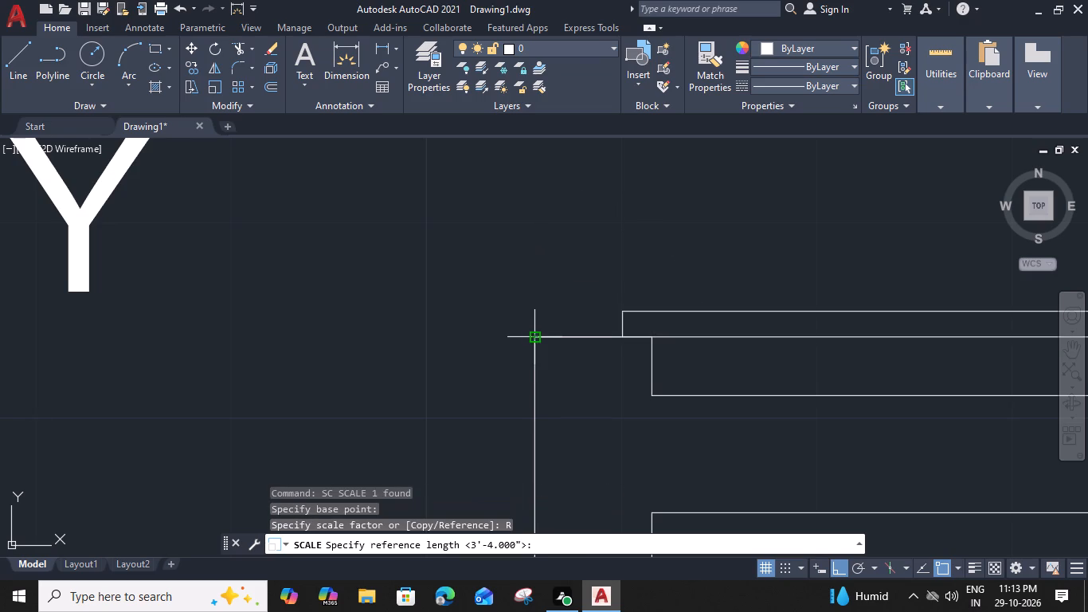
{"action": "left_click", "coordinate": [534, 337]}
{"action": "scroll", "coordinate": [531, 277], "scroll_direction": "down", "scroll_amount": 3}
{"action": "middle_click_drag", "start_coordinate": [531, 262], "coordinate": [560, 407]}
{"action": "left_click", "coordinate": [562, 294]}
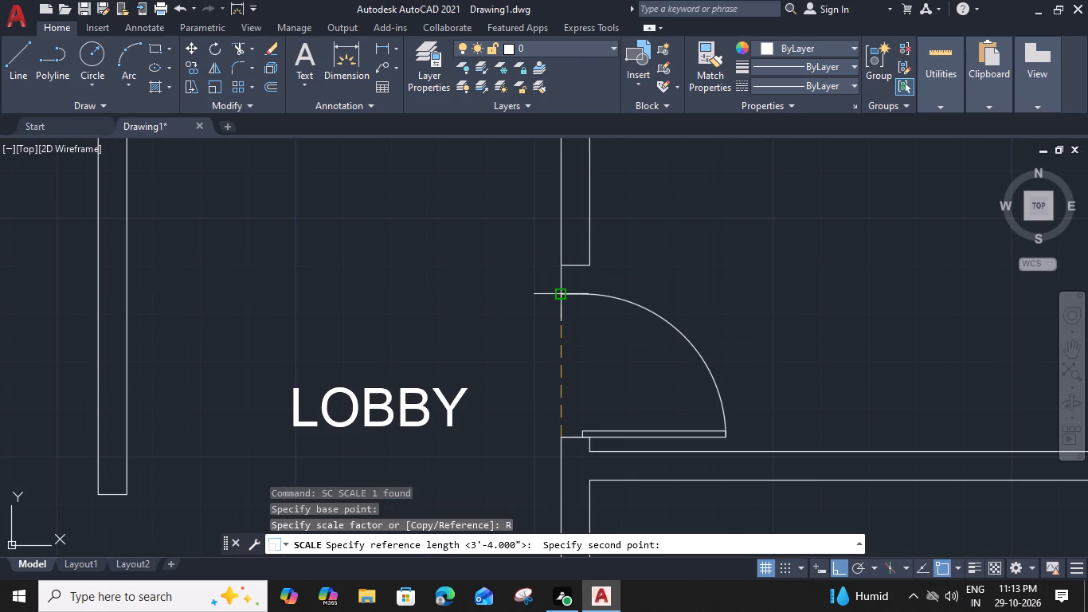
{"action": "left_click", "coordinate": [563, 263]}
Copy the enlarged bed door to the southern jamb of the kitchen's opening onto the lobby.
{"action": "scroll", "coordinate": [568, 289], "scroll_direction": "down", "scroll_amount": 3}
{"action": "left_click_drag", "start_coordinate": [669, 275], "coordinate": [656, 288]}
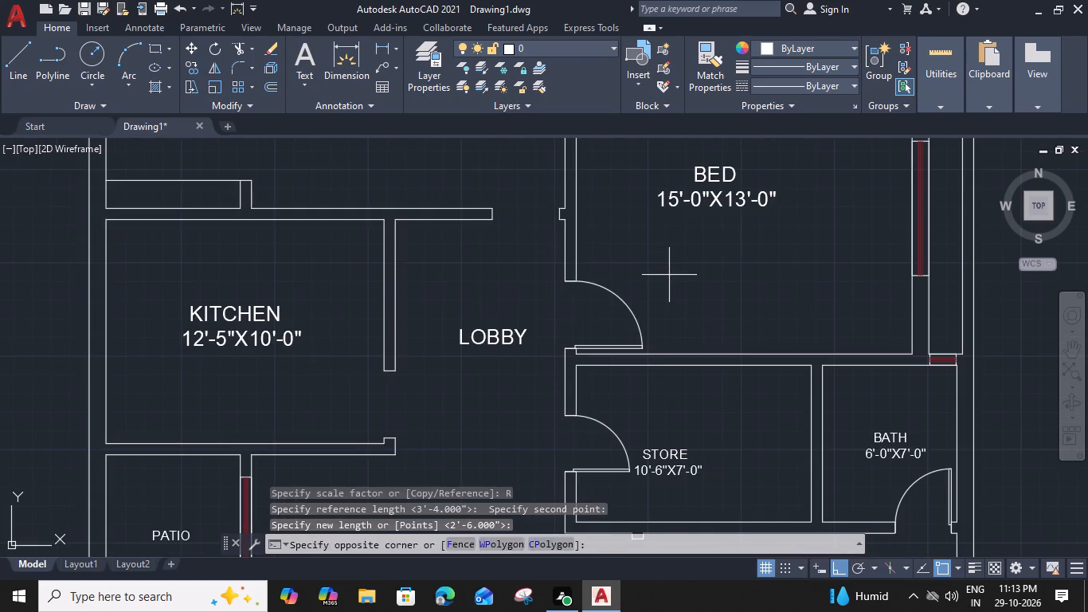
{"action": "left_click", "coordinate": [618, 322]}
{"action": "key", "text": "c"}
{"action": "type", "text": "O"}
{"action": "key", "text": "space"}
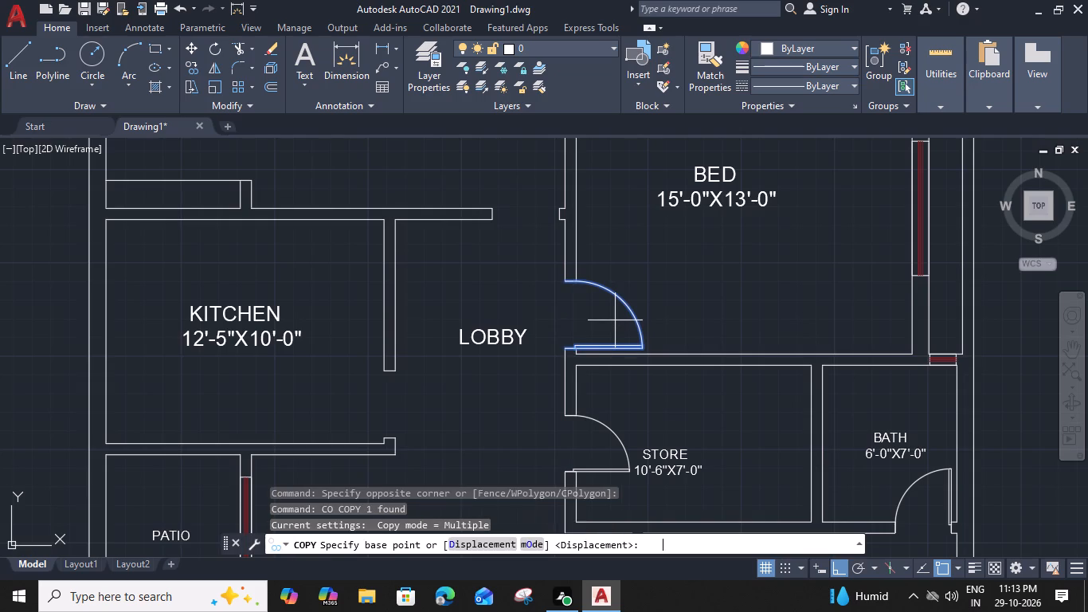
{"action": "scroll", "coordinate": [595, 355], "scroll_direction": "up", "scroll_amount": 3}
{"action": "left_click", "coordinate": [472, 331]}
{"action": "scroll", "coordinate": [479, 336], "scroll_direction": "down", "scroll_amount": 3}
{"action": "middle_click_drag", "start_coordinate": [513, 347], "coordinate": [527, 343]}
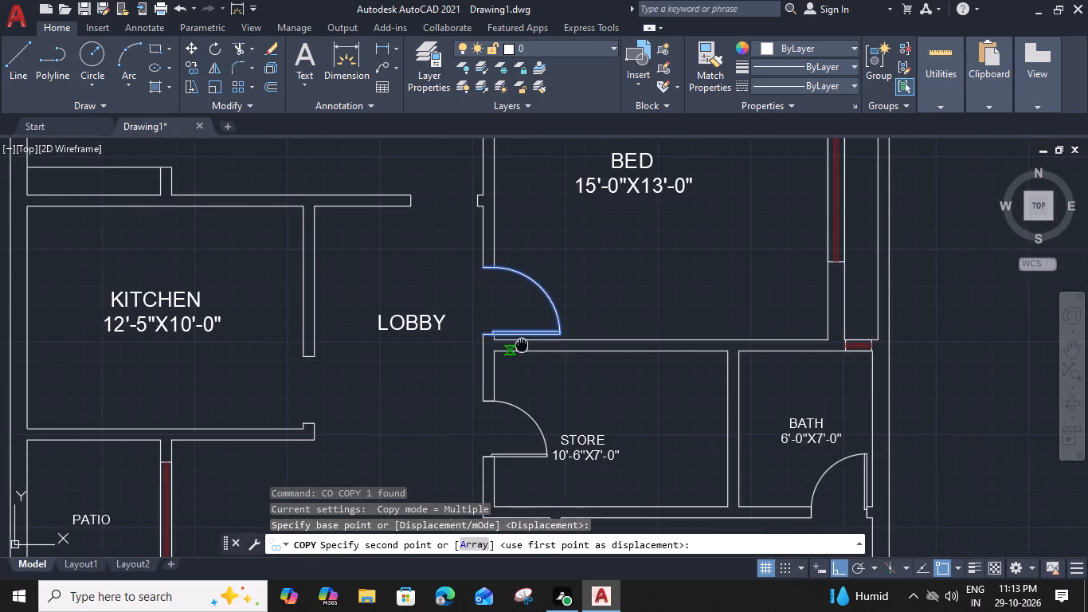
{"action": "middle_click_drag", "start_coordinate": [527, 343], "coordinate": [702, 331]}
{"action": "scroll", "coordinate": [516, 392], "scroll_direction": "up", "scroll_amount": 2}
{"action": "middle_click_drag", "start_coordinate": [539, 430], "coordinate": [783, 318]}
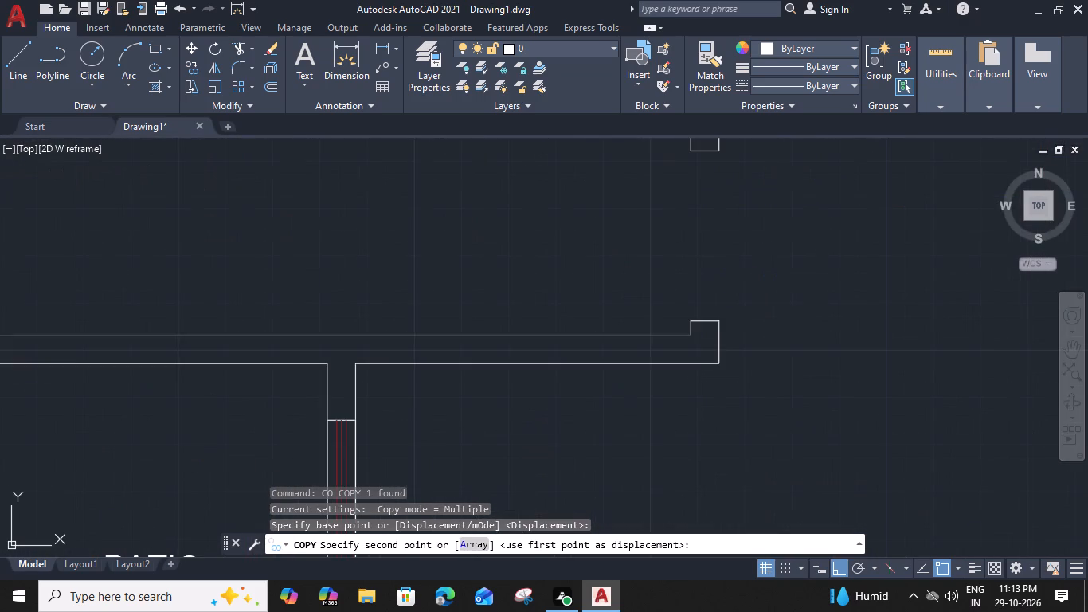
{"action": "left_click", "coordinate": [694, 322]}
Place another copy of the enlarged door at the southern jamb of the 14'-0"X12'-0" bed's opening onto the lounge.
{"action": "scroll", "coordinate": [694, 323], "scroll_direction": "down", "scroll_amount": 3}
{"action": "middle_click_drag", "start_coordinate": [780, 397], "coordinate": [780, 395]}
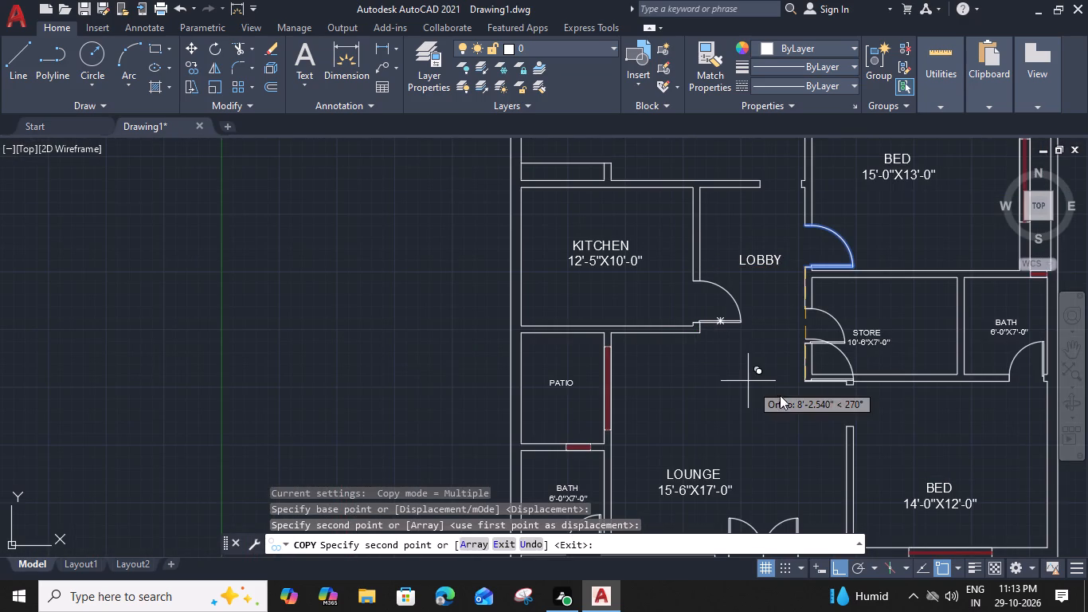
{"action": "middle_click_drag", "start_coordinate": [780, 395], "coordinate": [638, 324]}
{"action": "scroll", "coordinate": [854, 418], "scroll_direction": "up", "scroll_amount": 3}
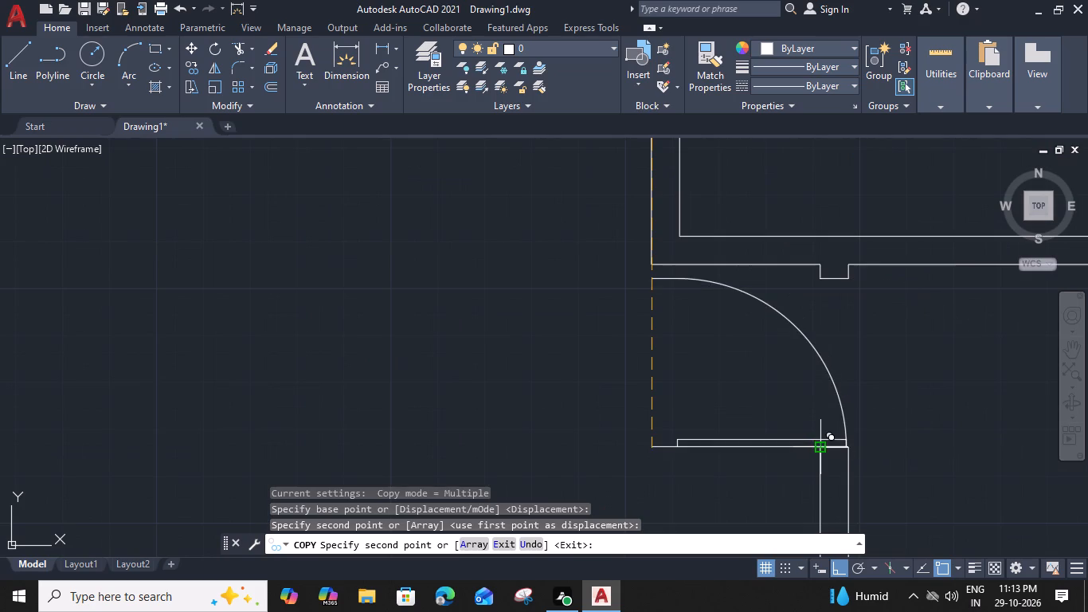
{"action": "left_click", "coordinate": [820, 450]}
Place a further copy of the door at the southern jamb of the drawing room's opening onto the porch.
{"action": "scroll", "coordinate": [817, 445], "scroll_direction": "down", "scroll_amount": 3}
{"action": "middle_click_drag", "start_coordinate": [675, 461], "coordinate": [817, 239]}
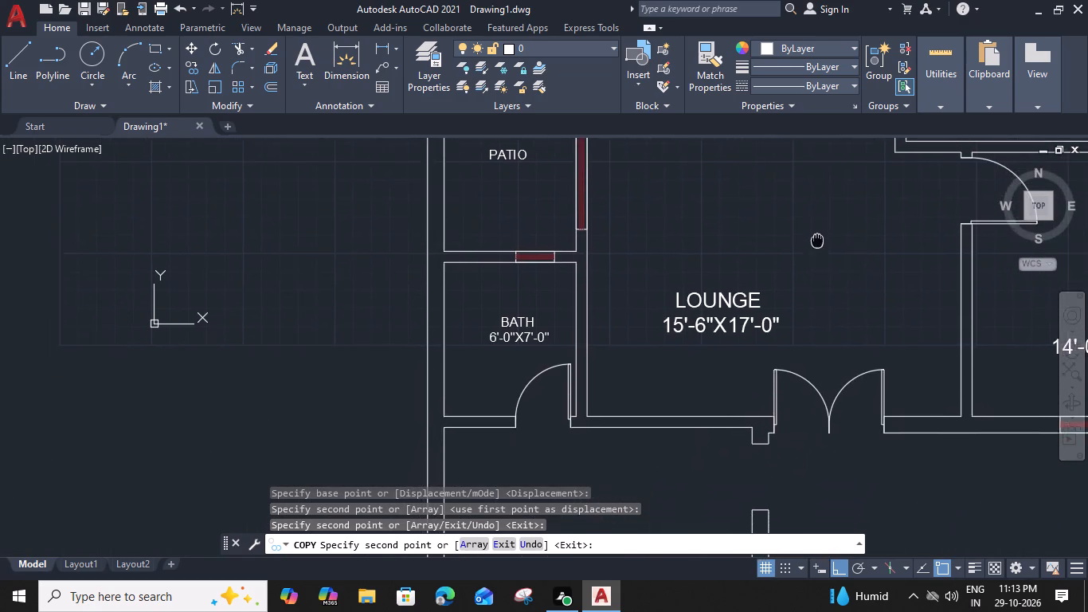
{"action": "middle_click_drag", "start_coordinate": [817, 239], "coordinate": [796, 181]}
{"action": "left_click", "coordinate": [732, 454]}
{"action": "key", "text": "Escape"}
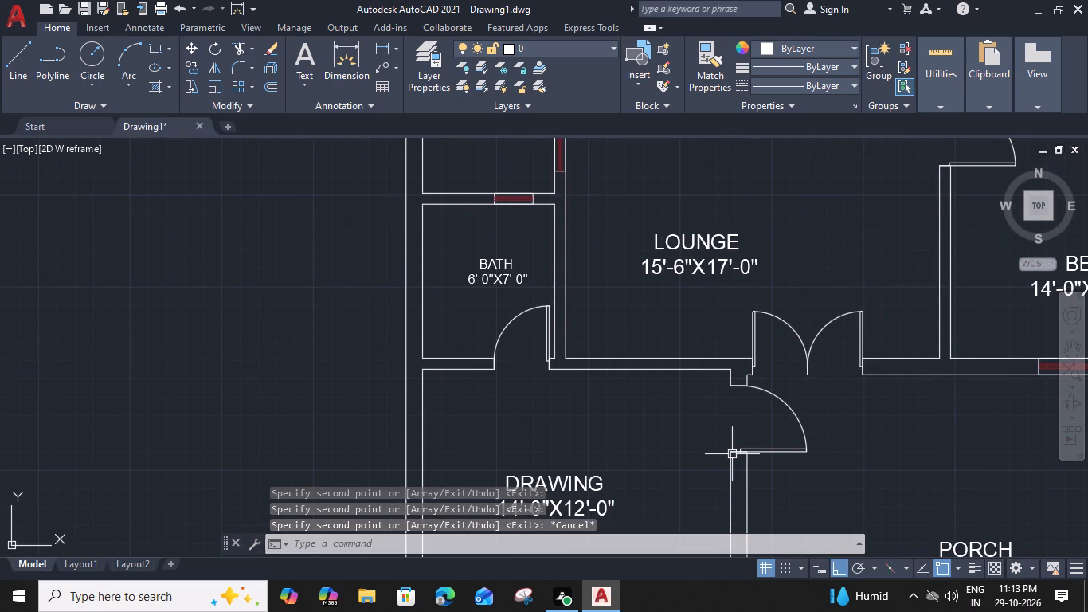
Flip the drawing room's door both ways so it swings into the room with its hinge on the northern jamb.
{"action": "left_click_drag", "start_coordinate": [828, 420], "coordinate": [809, 431]}
{"action": "left_click", "coordinate": [782, 445]}
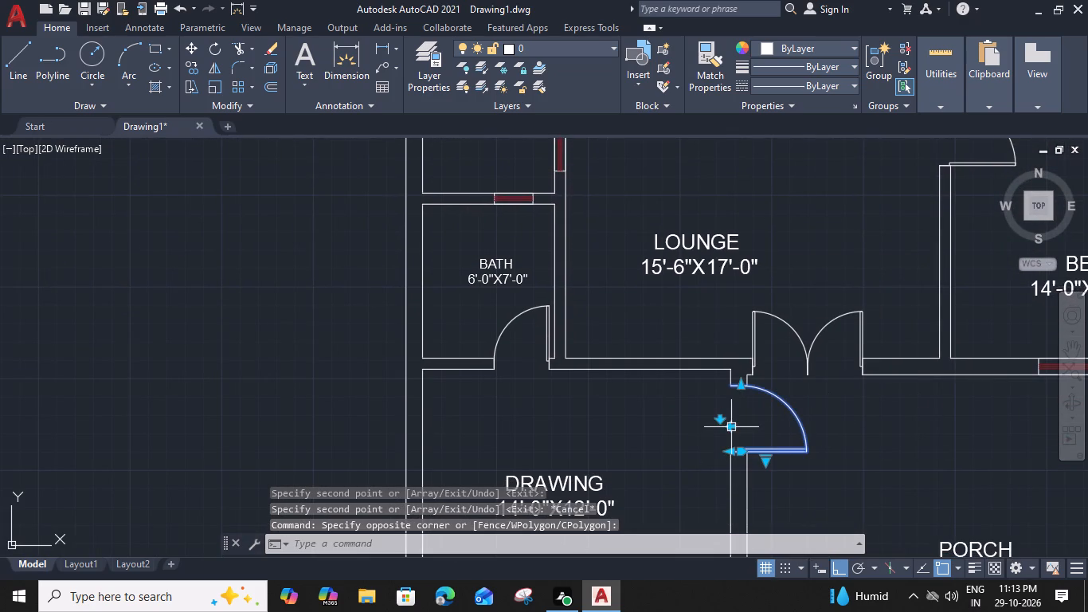
{"action": "left_click", "coordinate": [732, 424]}
{"action": "middle_click_drag", "start_coordinate": [800, 383], "coordinate": [704, 533]}
{"action": "middle_click_drag", "start_coordinate": [709, 492], "coordinate": [724, 292]}
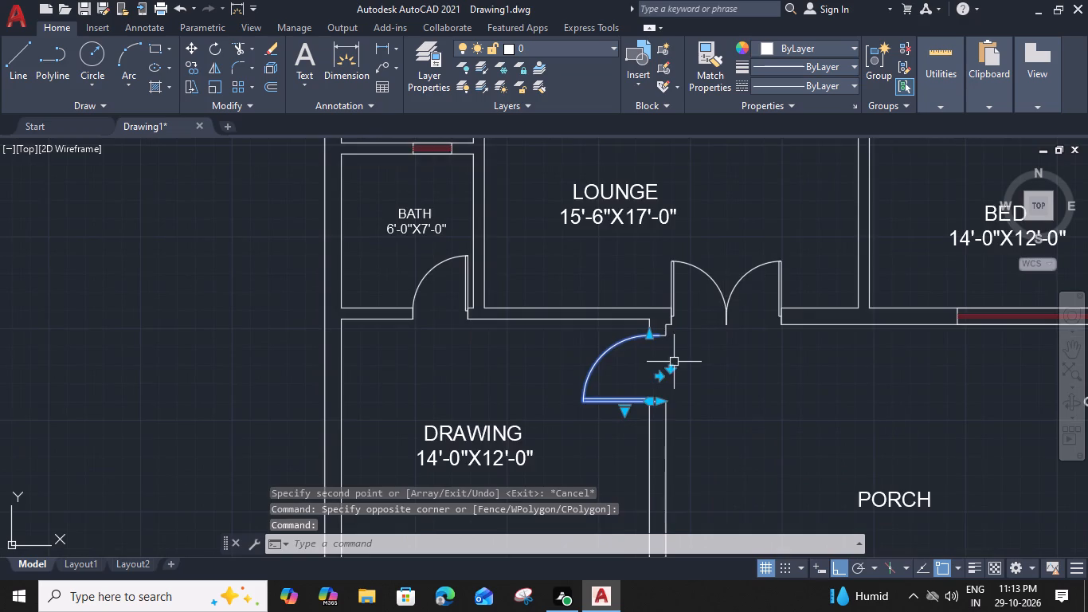
{"action": "scroll", "coordinate": [672, 363], "scroll_direction": "up", "scroll_amount": 1}
{"action": "left_click", "coordinate": [669, 375]}
{"action": "scroll", "coordinate": [669, 375], "scroll_direction": "down", "scroll_amount": 2}
{"action": "middle_click_drag", "start_coordinate": [743, 312], "coordinate": [732, 344]}
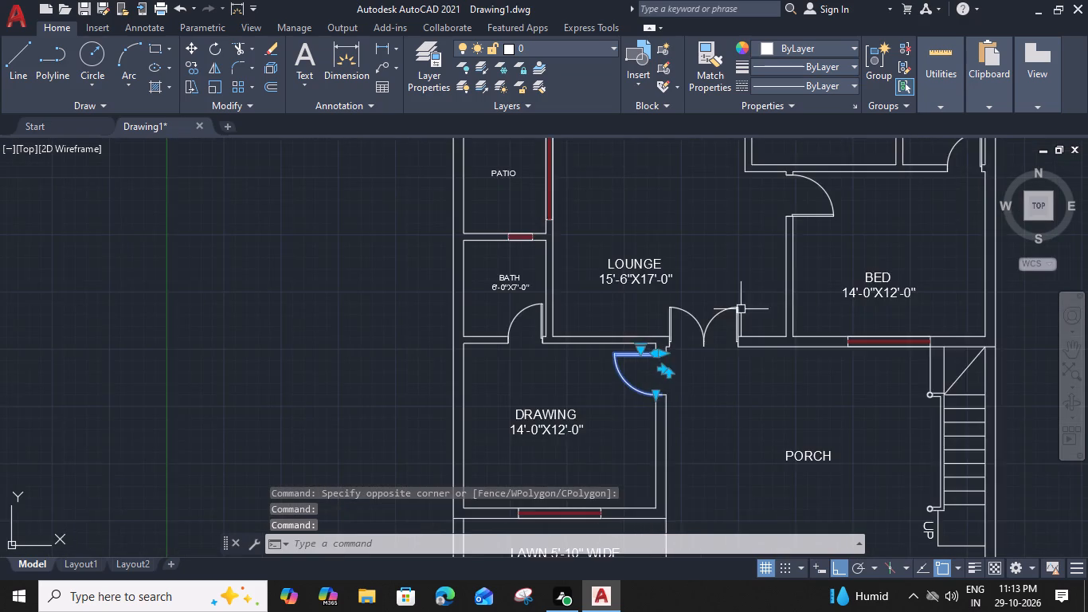
Flip the door of the 14'-0"X12'-0" bed beside the lounge so it hinges on the northern jamb and swings into the bed.
{"action": "middle_click_drag", "start_coordinate": [732, 344], "coordinate": [679, 434]}
{"action": "left_click", "coordinate": [776, 319]}
{"action": "left_click", "coordinate": [760, 328]}
{"action": "scroll", "coordinate": [753, 317], "scroll_direction": "up", "scroll_amount": 3}
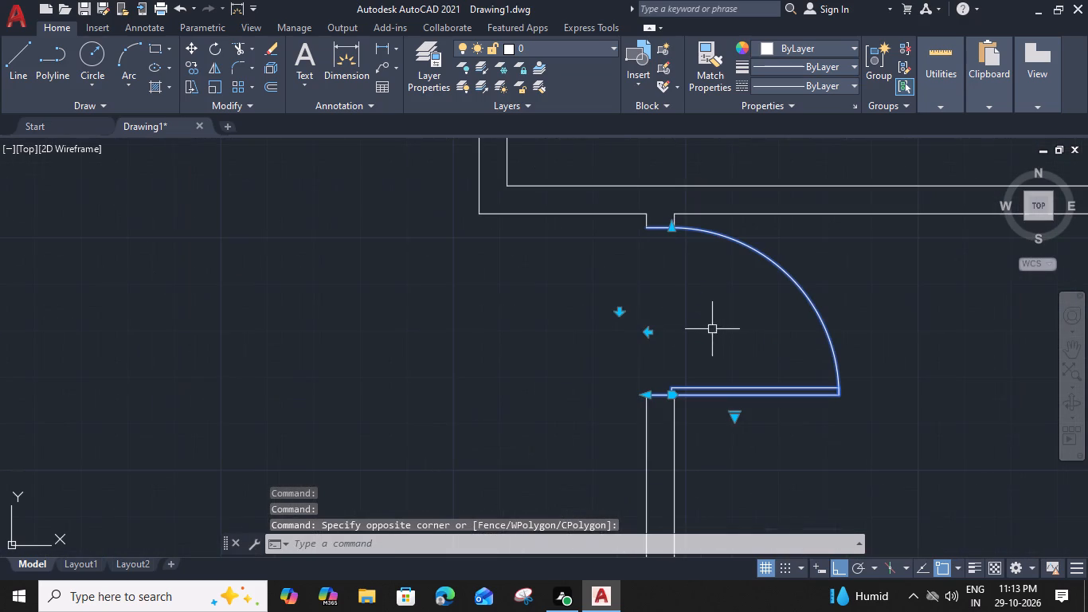
{"action": "left_click", "coordinate": [648, 331]}
{"action": "left_click", "coordinate": [672, 332]}
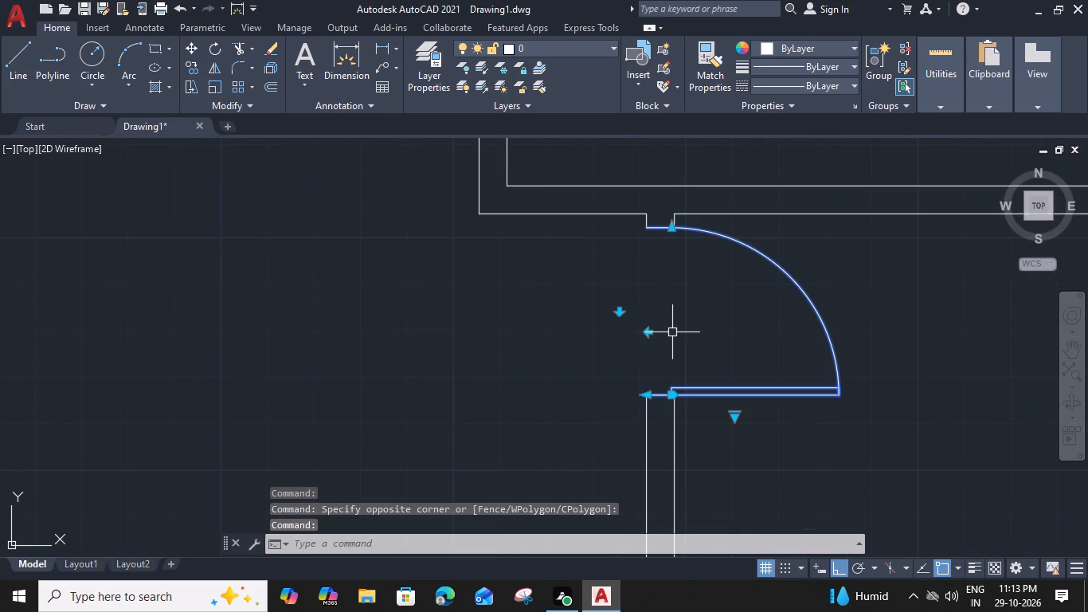
{"action": "left_click", "coordinate": [620, 312]}
{"action": "scroll", "coordinate": [581, 352], "scroll_direction": "down", "scroll_amount": 2}
Flip the kitchen door so it swings into the kitchen instead of the lobby, keeping its southern hinge.
{"action": "middle_click_drag", "start_coordinate": [581, 352], "coordinate": [796, 528]}
{"action": "left_click", "coordinate": [655, 373]}
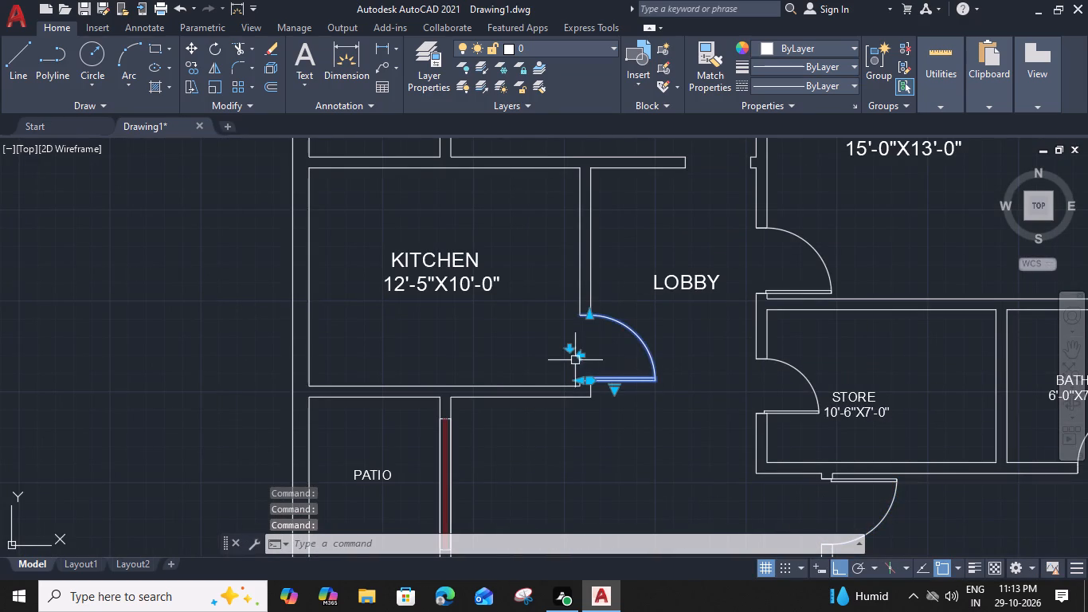
{"action": "left_click", "coordinate": [580, 355]}
Copy the 15'-0"X13'-0" bed's door to the eastern jamb of the northern 14'-0"X12'-0" bed's opening onto the lobby.
{"action": "middle_click_drag", "start_coordinate": [665, 339], "coordinate": [664, 422]}
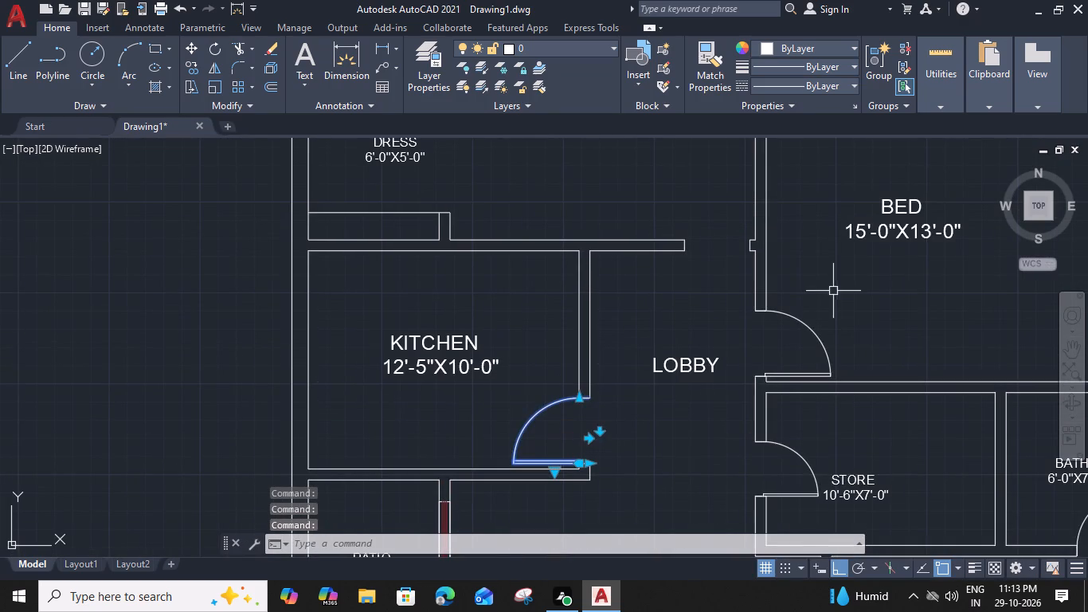
{"action": "left_click_drag", "start_coordinate": [833, 291], "coordinate": [819, 310]}
{"action": "left_click", "coordinate": [790, 343]}
{"action": "type", "text": "CO"}
{"action": "key", "text": "space"}
{"action": "scroll", "coordinate": [794, 351], "scroll_direction": "up", "scroll_amount": 2}
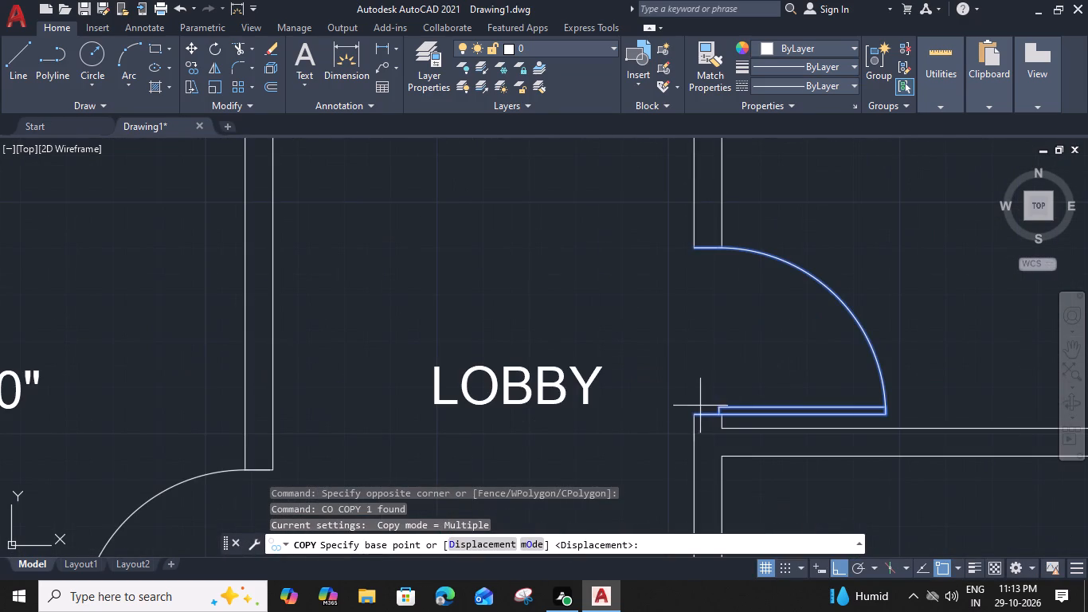
{"action": "left_click_drag", "start_coordinate": [699, 414], "coordinate": [701, 401]}
{"action": "middle_click_drag", "start_coordinate": [677, 280], "coordinate": [756, 449]}
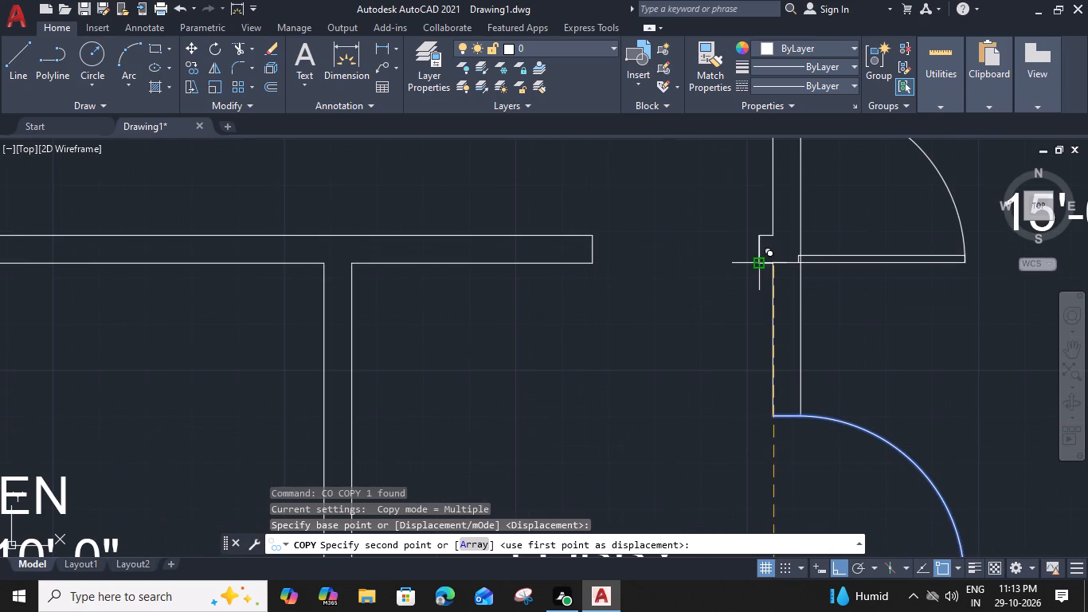
{"action": "left_click", "coordinate": [754, 264]}
{"action": "key", "text": "Escape"}
Rotate the copied door a quarter turn counterclockwise about its jamb corner so it closes the opening and swings north into the bed.
{"action": "left_click_drag", "start_coordinate": [961, 187], "coordinate": [933, 199]}
{"action": "left_click", "coordinate": [892, 224]}
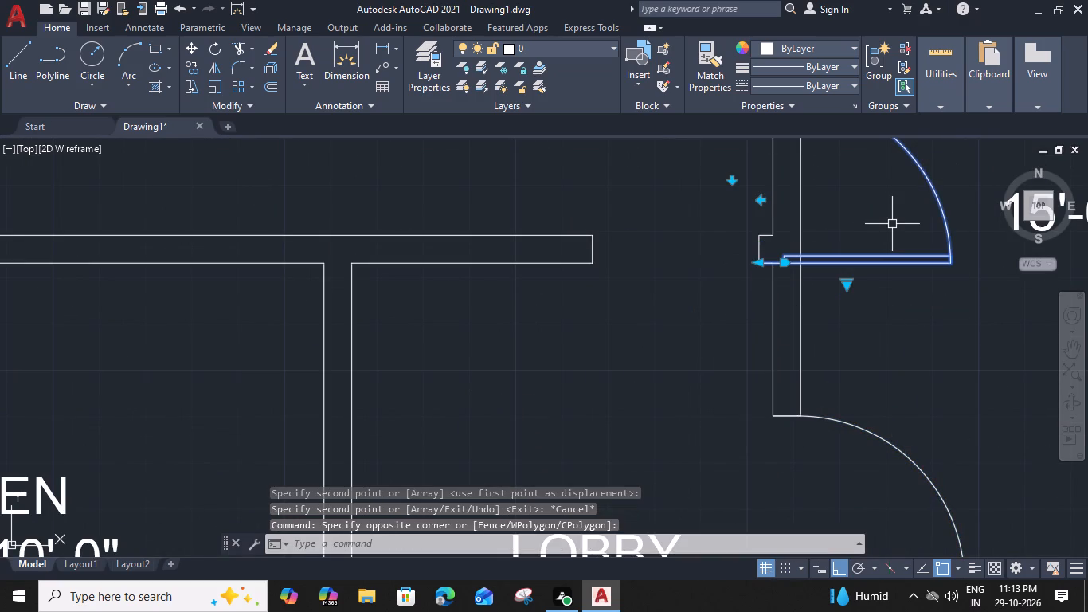
{"action": "type", "text": "RO"}
{"action": "key", "text": "space"}
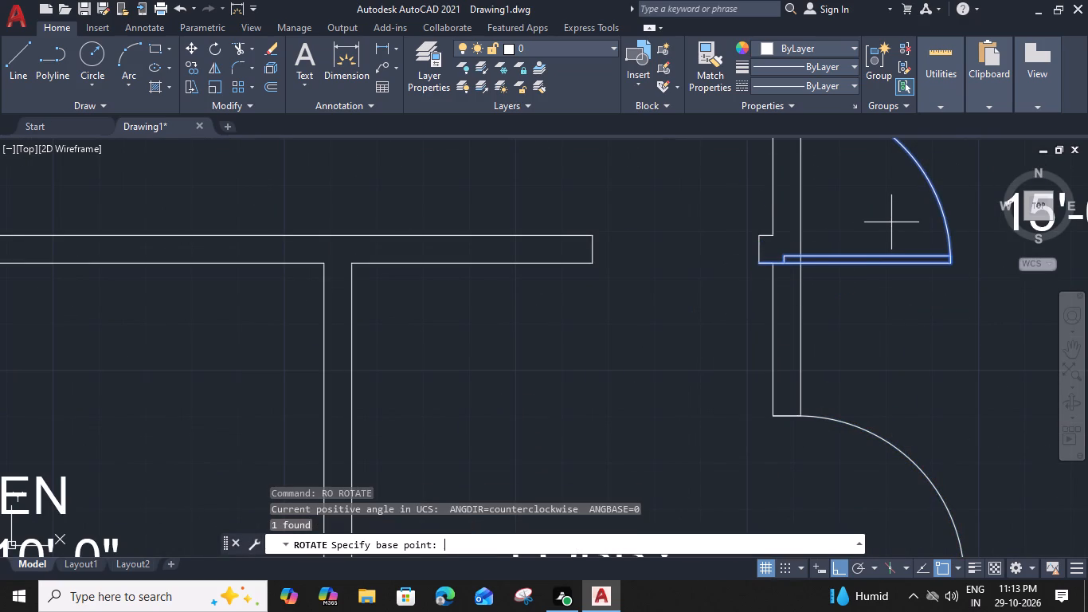
{"action": "left_click", "coordinate": [757, 262]}
{"action": "left_click", "coordinate": [756, 240]}
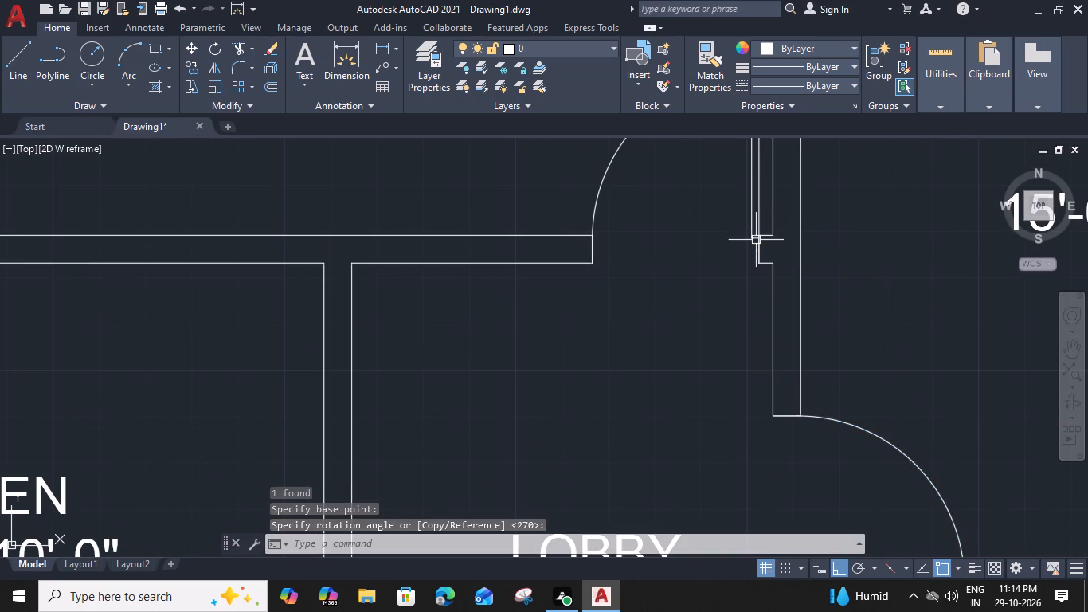
Examine the door placement and swings across the whole floor plan.
{"action": "scroll", "coordinate": [731, 304], "scroll_direction": "down", "scroll_amount": 1}
{"action": "middle_click_drag", "start_coordinate": [736, 307], "coordinate": [764, 334]}
{"action": "scroll", "coordinate": [764, 334], "scroll_direction": "down", "scroll_amount": 2}
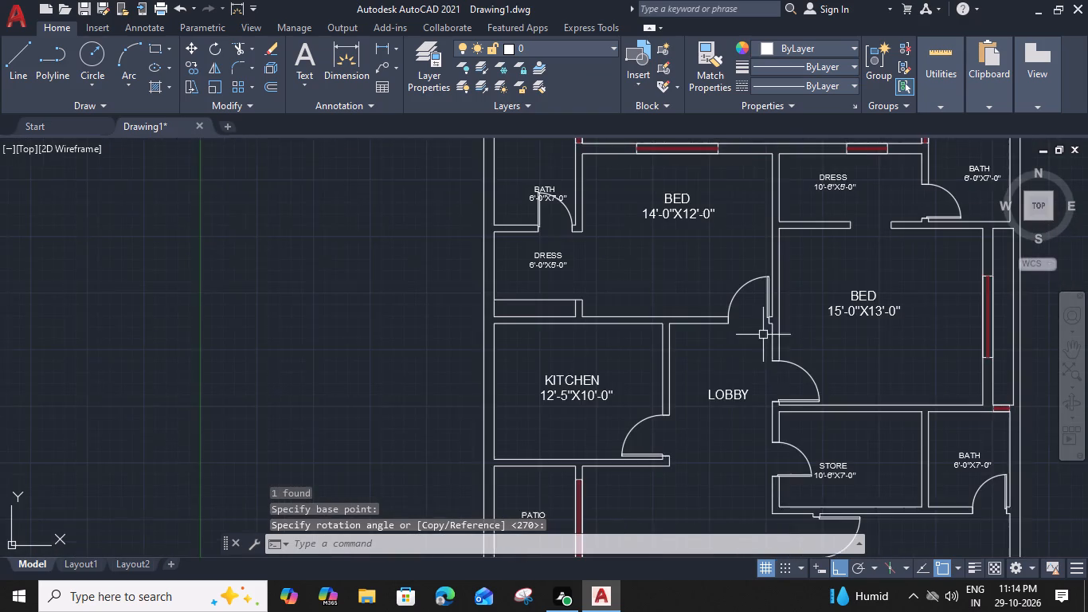
{"action": "middle_click_drag", "start_coordinate": [758, 365], "coordinate": [790, 402]}
{"action": "scroll", "coordinate": [785, 394], "scroll_direction": "down", "scroll_amount": 1}
{"action": "middle_click_drag", "start_coordinate": [793, 419], "coordinate": [793, 408]}
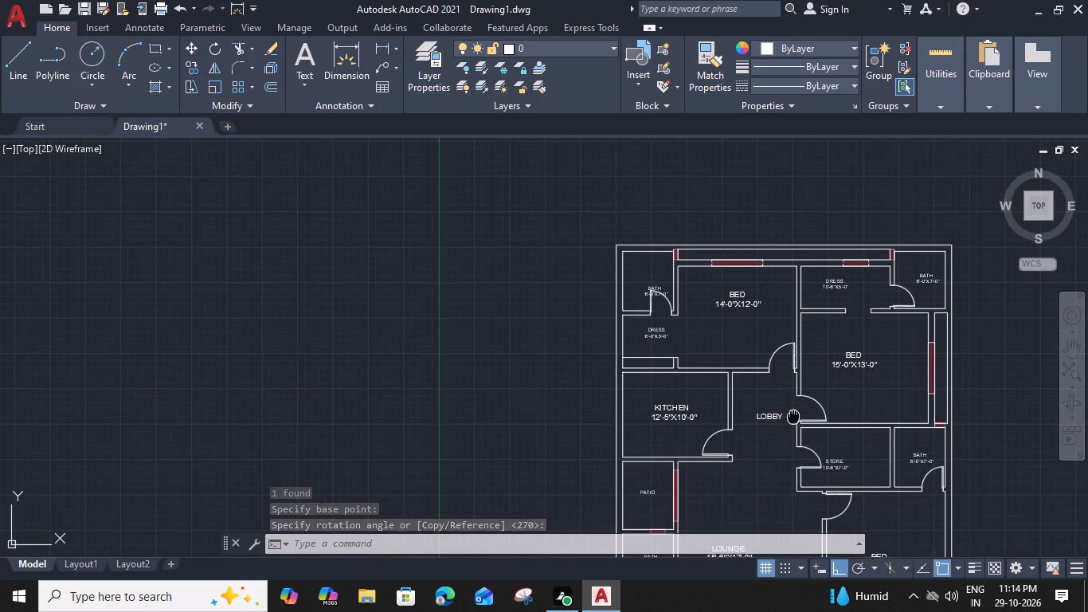
{"action": "middle_click_drag", "start_coordinate": [793, 408], "coordinate": [747, 334]}
{"action": "middle_click_drag", "start_coordinate": [774, 452], "coordinate": [704, 348]}
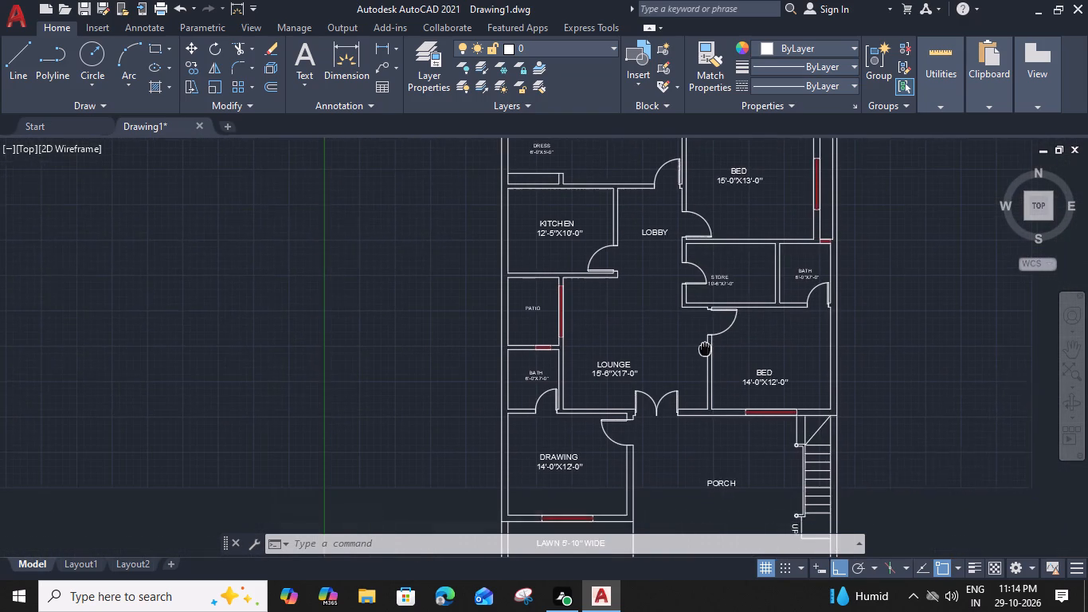
{"action": "middle_click_drag", "start_coordinate": [704, 348], "coordinate": [702, 349]}
{"action": "middle_click_drag", "start_coordinate": [609, 343], "coordinate": [566, 345]}
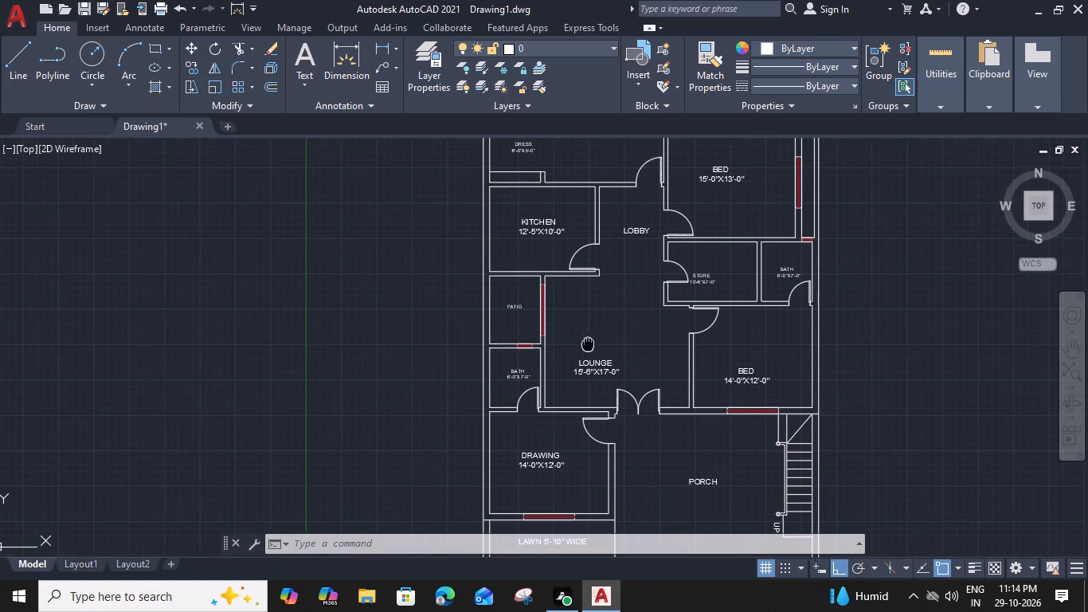
{"action": "middle_click_drag", "start_coordinate": [566, 345], "coordinate": [558, 351]}
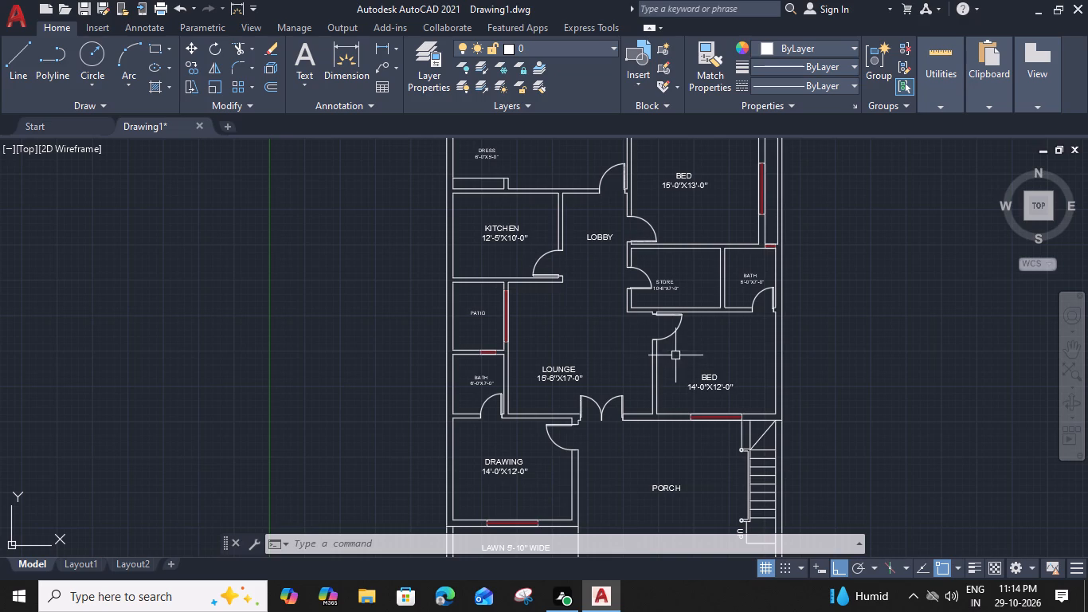
Insert the Bed - Queen block from the DesignCenter's Home - Space Planner blocks into the porch area.
{"action": "key", "text": "ctrl+2"}
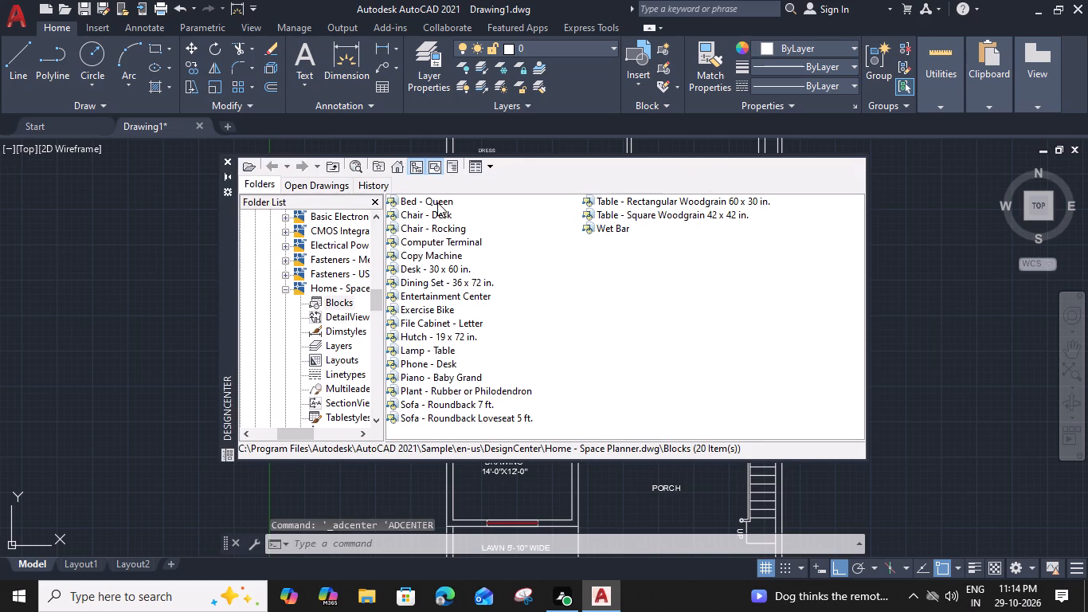
{"action": "left_click_drag", "start_coordinate": [437, 202], "coordinate": [605, 477]}
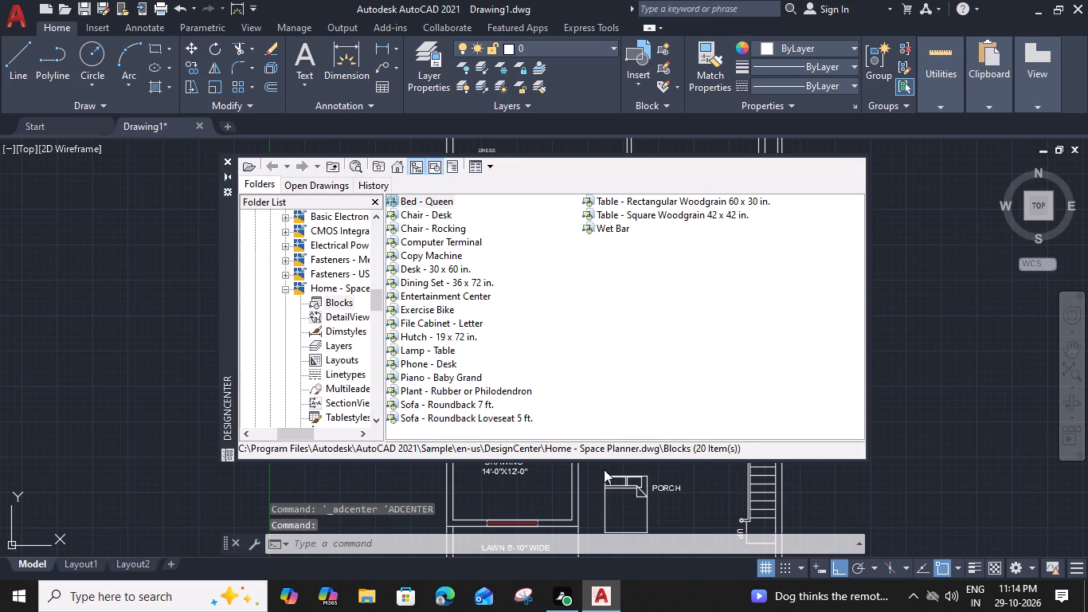
{"action": "left_click", "coordinate": [226, 163]}
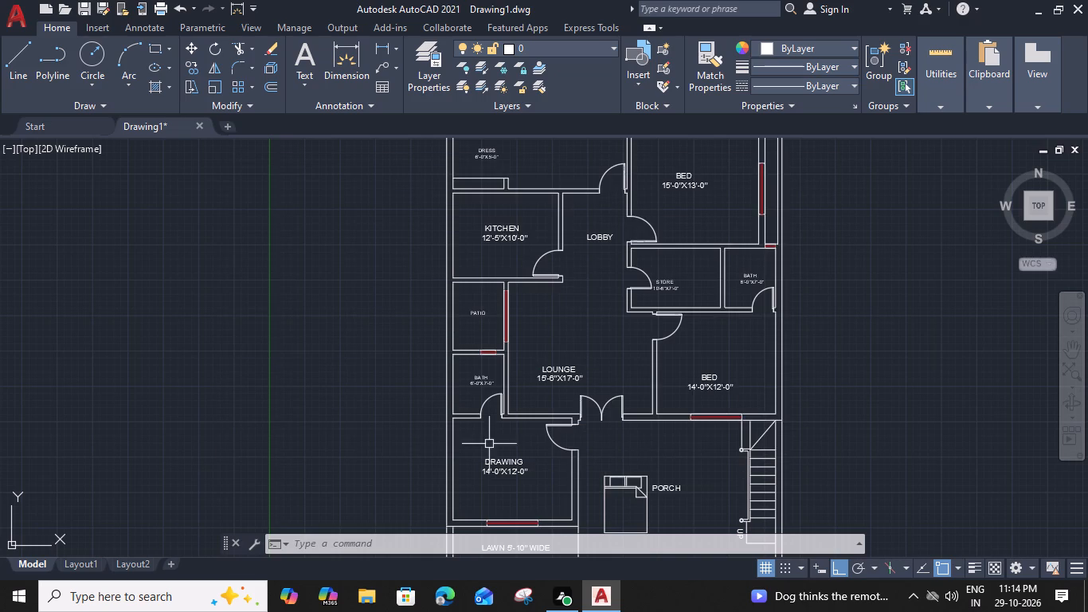
Move the queen bed by its headboard into the northern 14'-0"X12'-0" bed, against the north wall beneath the window.
{"action": "left_click", "coordinate": [623, 476]}
{"action": "key", "text": "m"}
{"action": "key", "text": "space"}
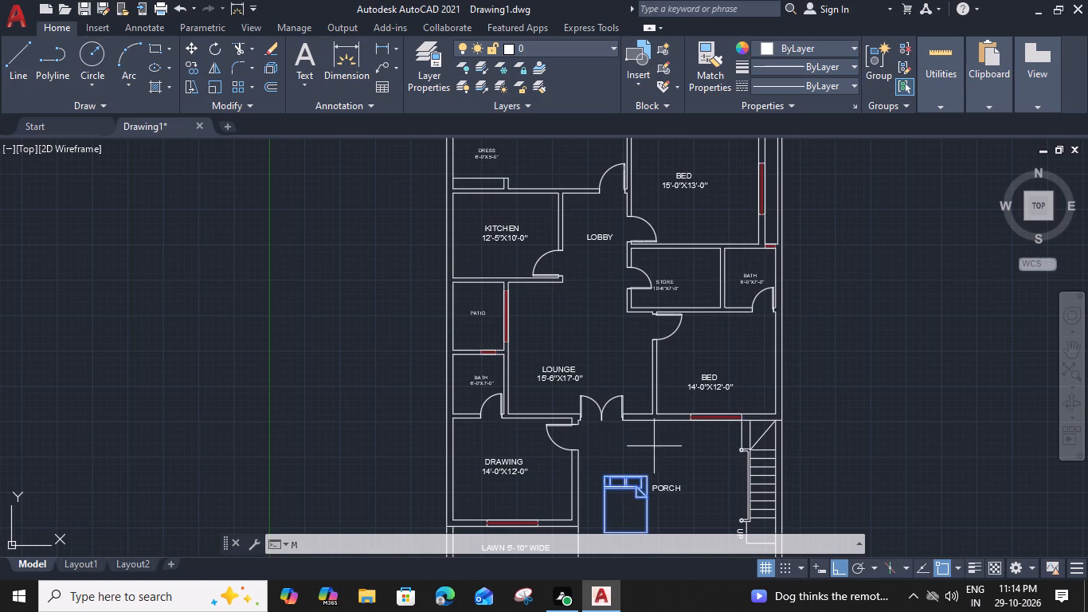
{"action": "scroll", "coordinate": [616, 473], "scroll_direction": "up", "scroll_amount": 3}
{"action": "left_click", "coordinate": [656, 492]}
{"action": "scroll", "coordinate": [653, 473], "scroll_direction": "down", "scroll_amount": 3}
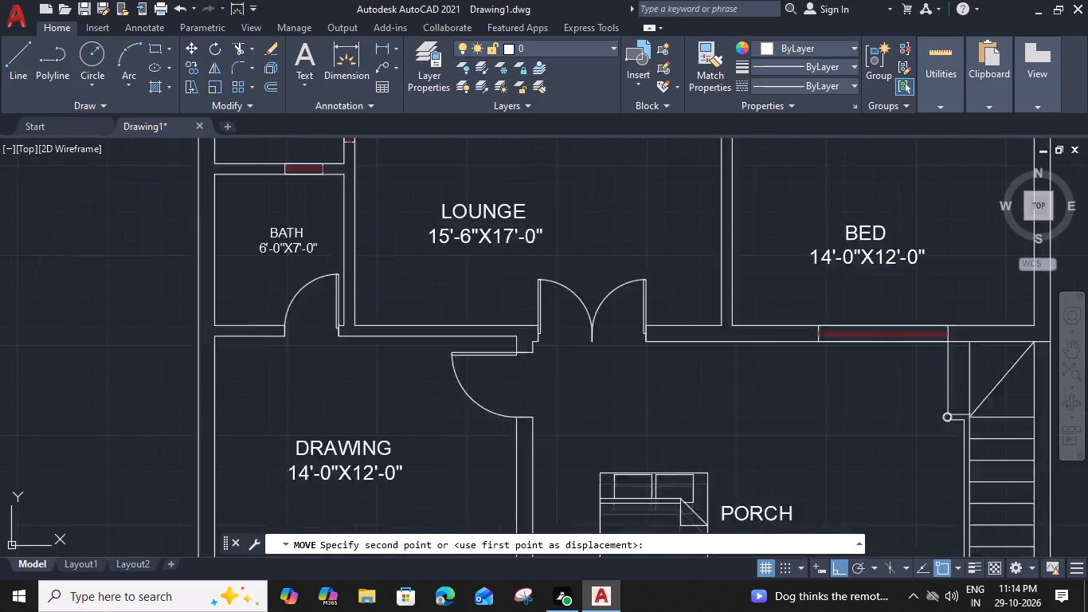
{"action": "middle_click_drag", "start_coordinate": [643, 377], "coordinate": [731, 570]}
{"action": "scroll", "coordinate": [684, 303], "scroll_direction": "up", "scroll_amount": 2}
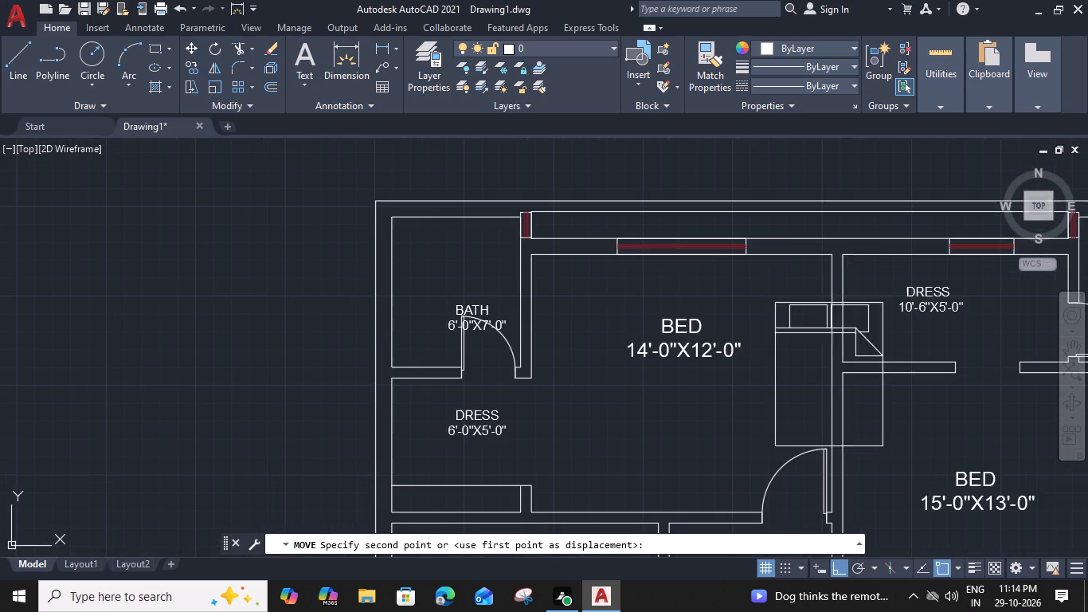
{"action": "left_click", "coordinate": [679, 257]}
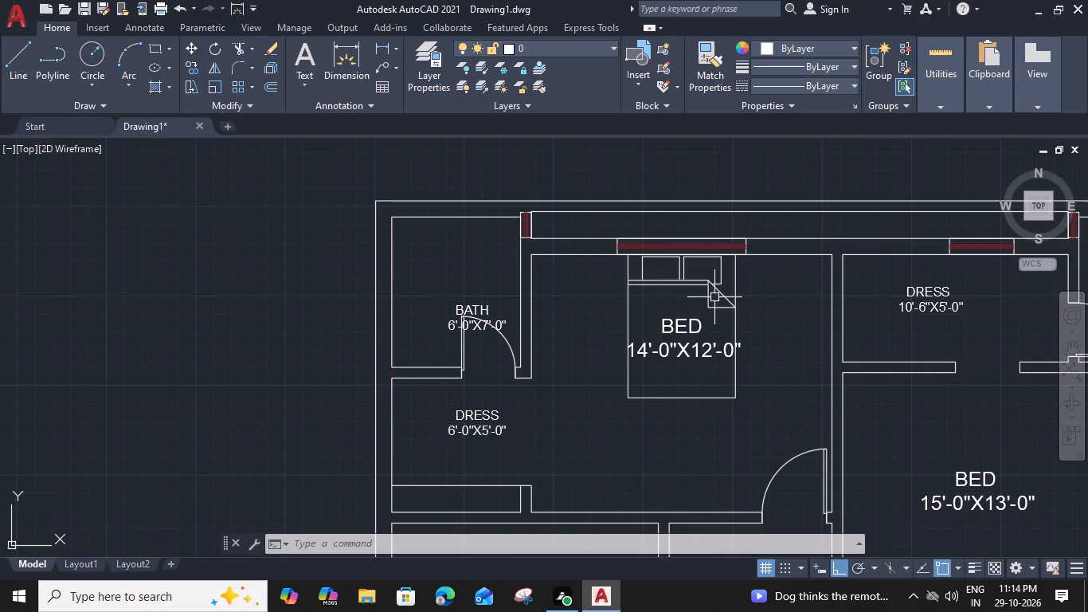
Copy the queen bed by its headboard midpoint to the north wall of the 15'-0"X13'-0" bed, near its northeast corner.
{"action": "left_click", "coordinate": [746, 294]}
{"action": "left_click", "coordinate": [703, 308]}
{"action": "type", "text": "CO"}
{"action": "key", "text": "space"}
{"action": "scroll", "coordinate": [667, 253], "scroll_direction": "up", "scroll_amount": 3}
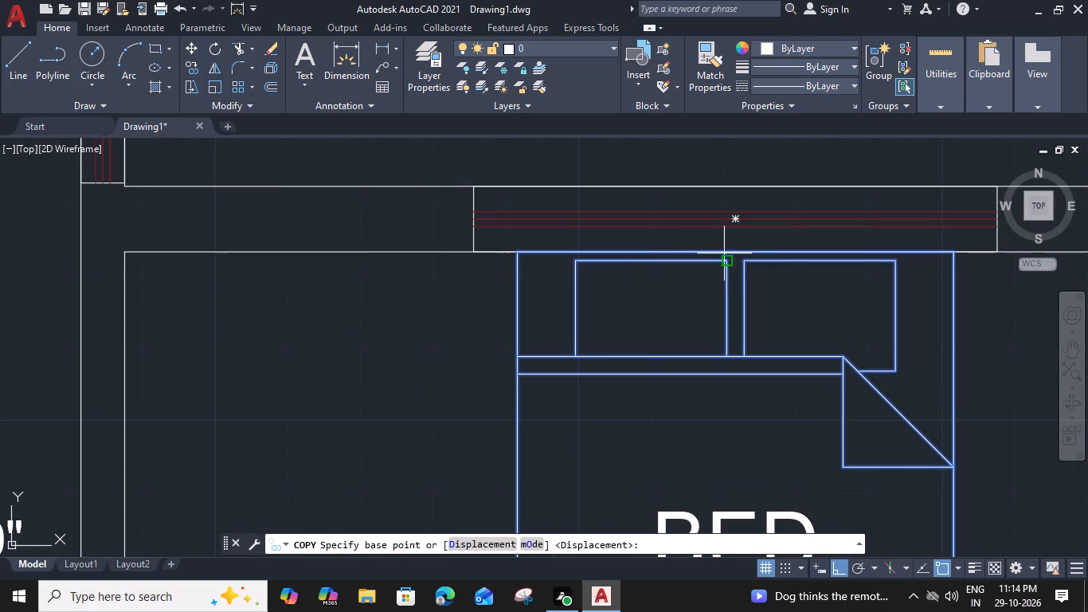
{"action": "left_click", "coordinate": [730, 252]}
{"action": "scroll", "coordinate": [730, 257], "scroll_direction": "down", "scroll_amount": 3}
{"action": "middle_click_drag", "start_coordinate": [786, 373], "coordinate": [786, 372]}
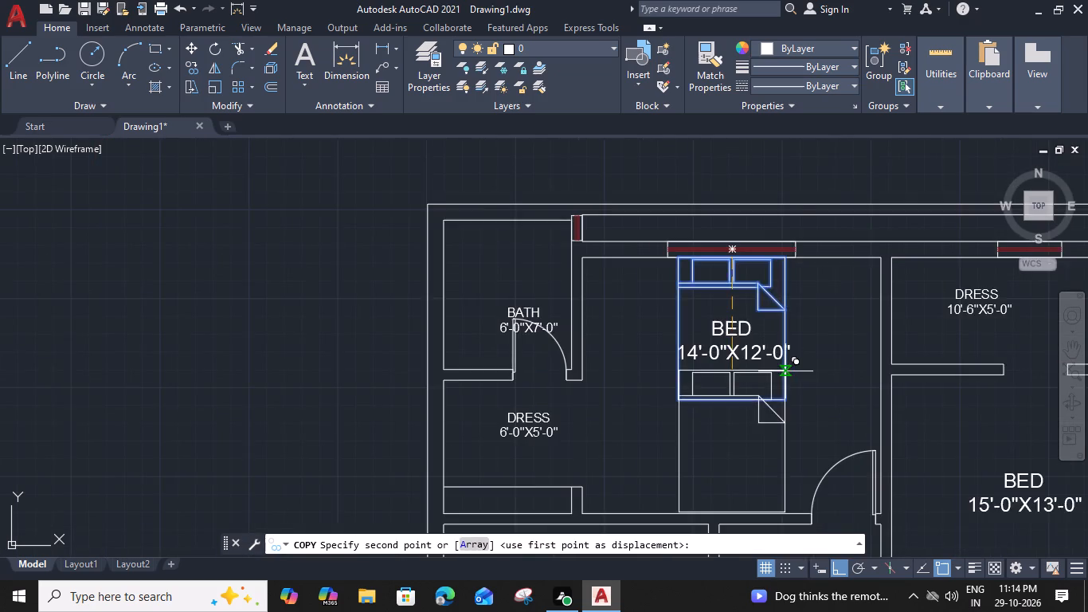
{"action": "middle_click_drag", "start_coordinate": [786, 372], "coordinate": [539, 241]}
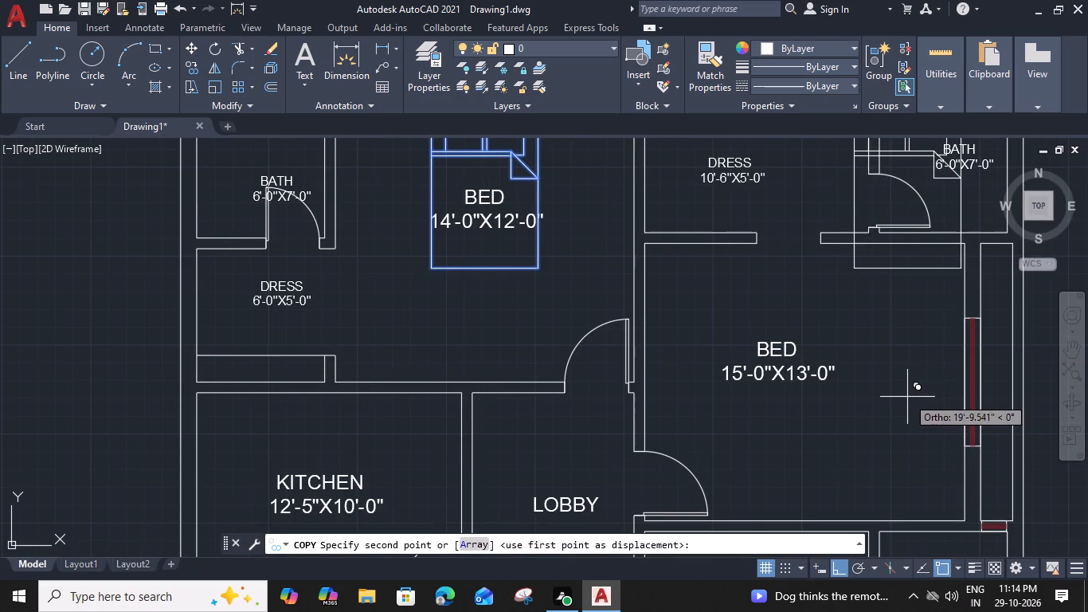
{"action": "left_click", "coordinate": [896, 247]}
{"action": "key", "text": "Escape"}
Rotate the copied queen bed 270° about its northeast corner so its headboard faces east.
{"action": "left_click_drag", "start_coordinate": [956, 328], "coordinate": [933, 334]}
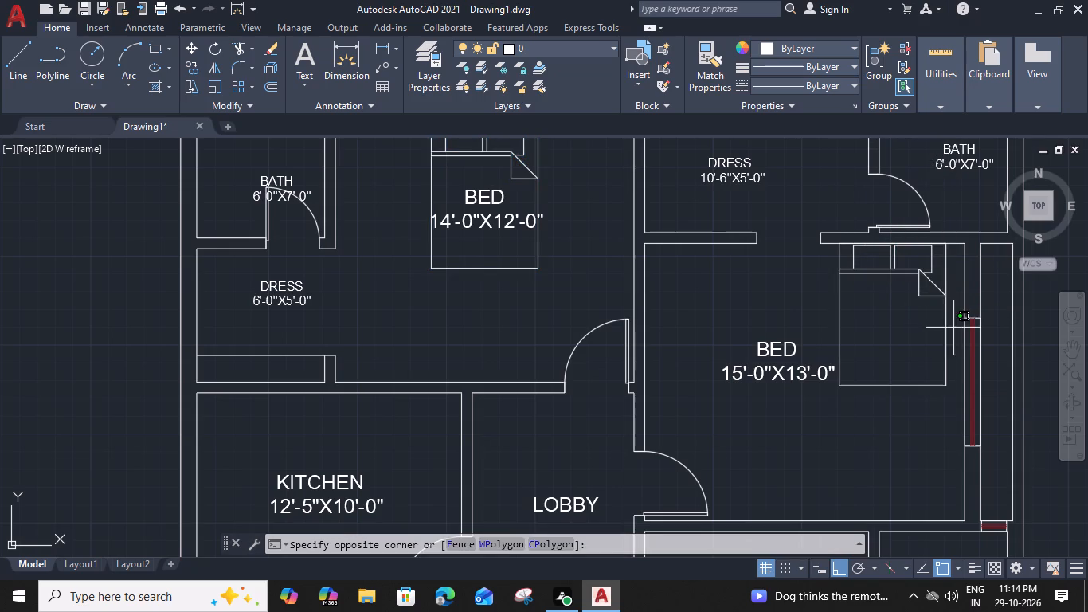
{"action": "left_click", "coordinate": [832, 345]}
{"action": "type", "text": "RO"}
{"action": "key", "text": "space"}
{"action": "scroll", "coordinate": [947, 233], "scroll_direction": "up", "scroll_amount": 1}
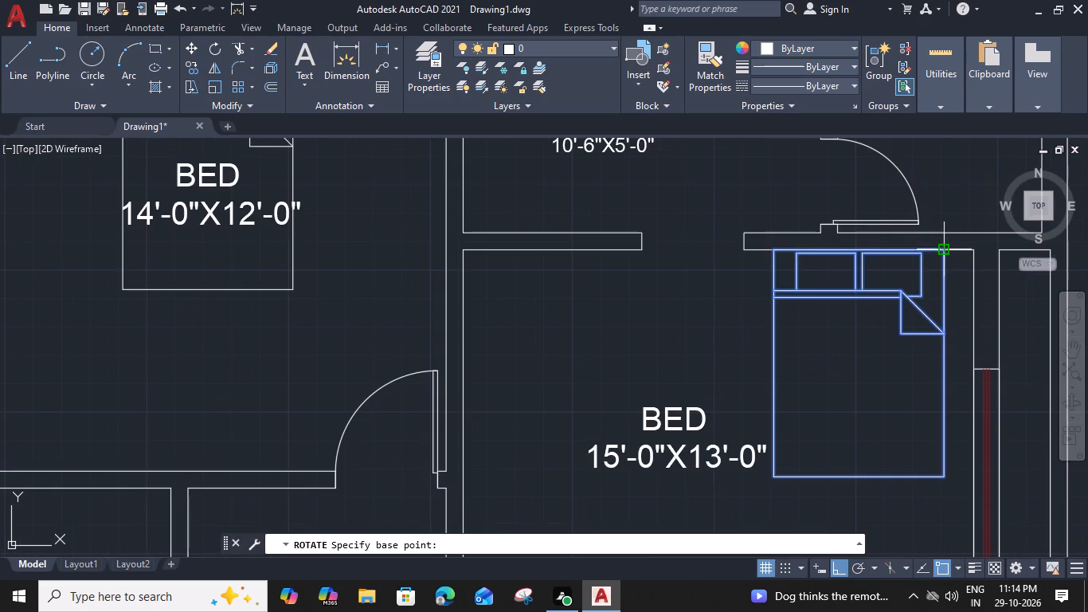
{"action": "left_click", "coordinate": [944, 251]}
{"action": "scroll", "coordinate": [948, 334], "scroll_direction": "up", "scroll_amount": 2}
{"action": "left_click", "coordinate": [939, 333]}
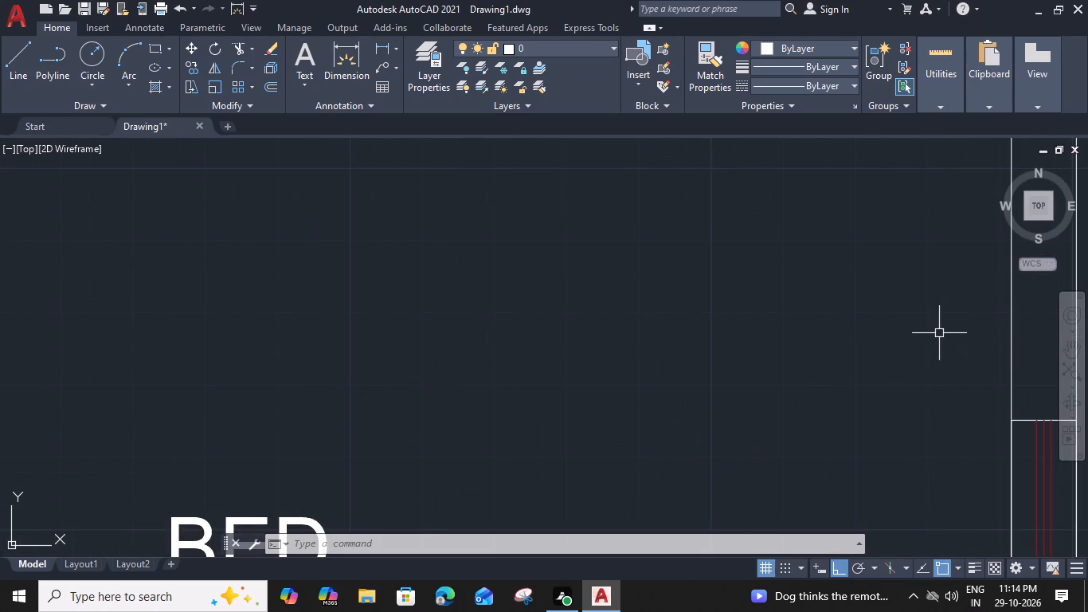
Move the rotated queen bed by its headboard against the 15'-0"X13'-0" bed's east wall, along the window.
{"action": "scroll", "coordinate": [939, 333], "scroll_direction": "down", "scroll_amount": 3}
{"action": "left_click", "coordinate": [941, 252]}
{"action": "key", "text": "m"}
{"action": "key", "text": "space"}
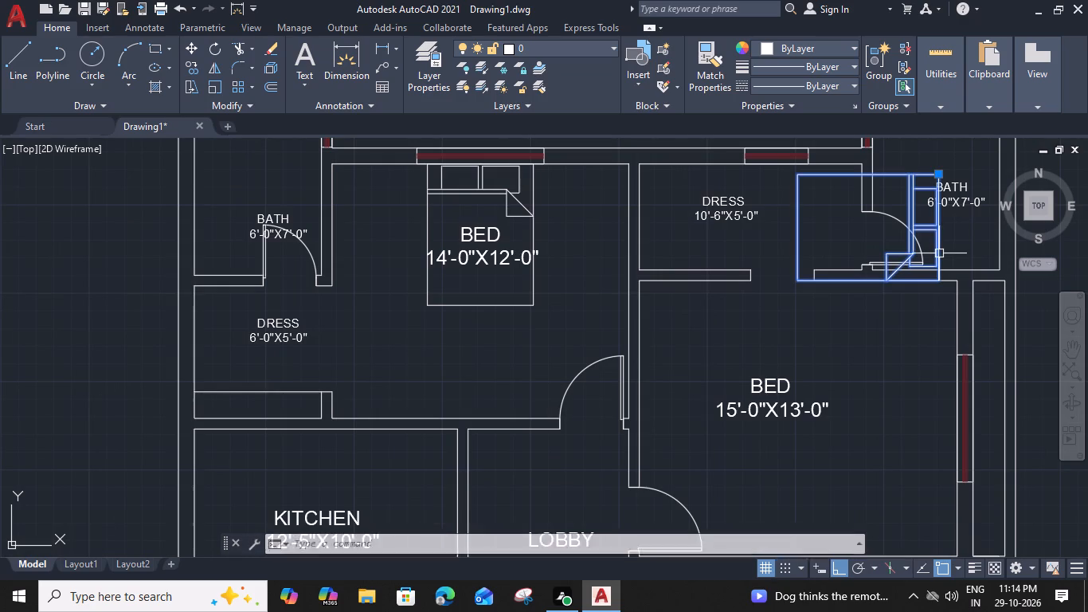
{"action": "scroll", "coordinate": [939, 226], "scroll_direction": "up", "scroll_amount": 3}
{"action": "left_click", "coordinate": [930, 233]}
{"action": "scroll", "coordinate": [929, 236], "scroll_direction": "down", "scroll_amount": 3}
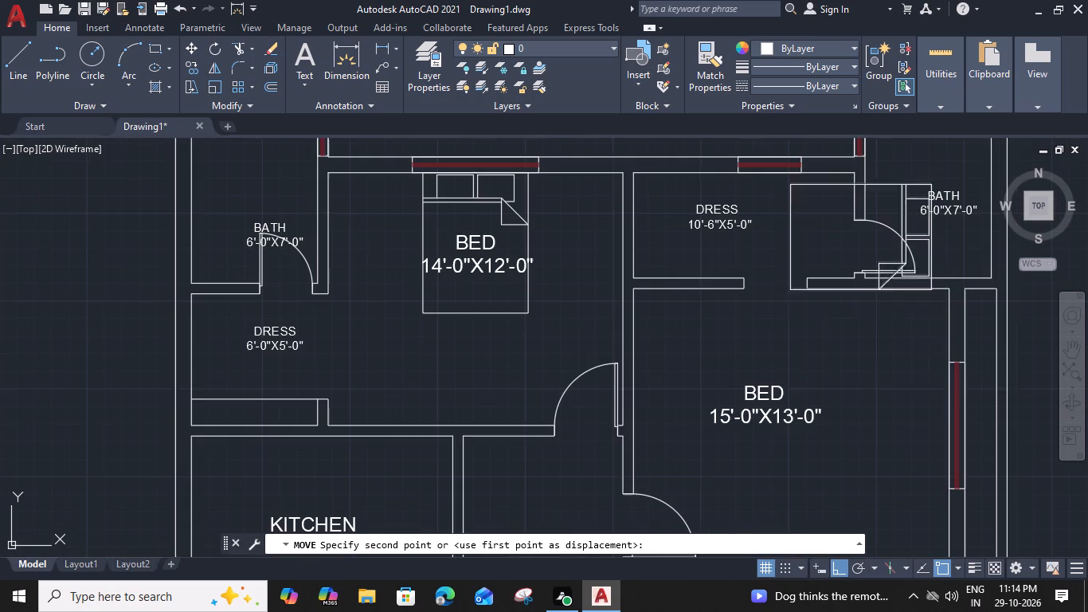
{"action": "left_click", "coordinate": [949, 428]}
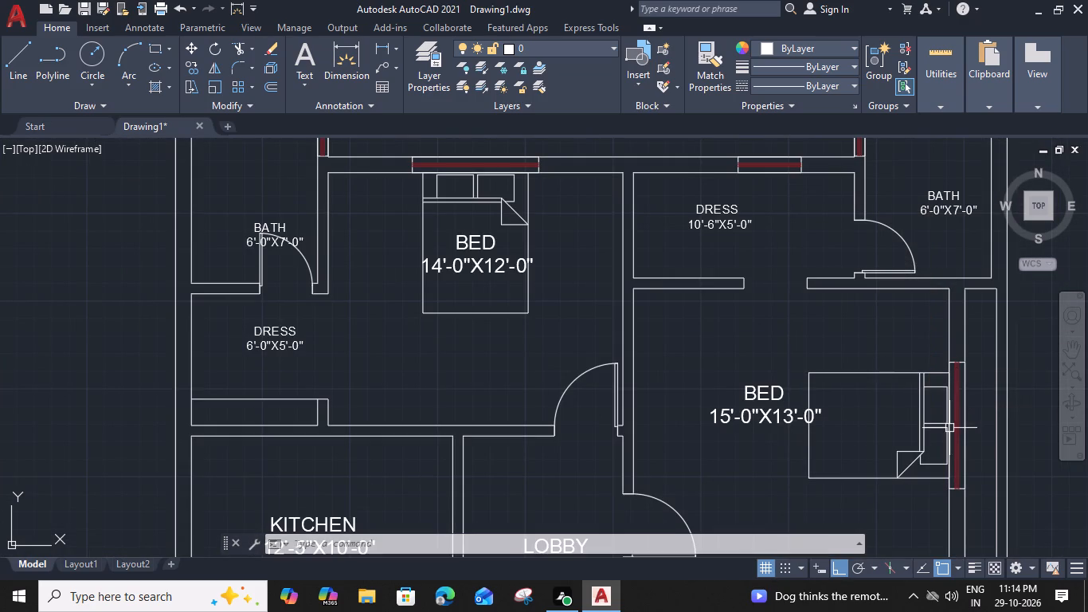
Copy the east-facing queen bed into the 14'-0"X12'-0" bed beside the lounge, with its headboard against the east wall.
{"action": "left_click", "coordinate": [919, 359]}
{"action": "left_click", "coordinate": [876, 525]}
{"action": "middle_click_drag", "start_coordinate": [874, 489], "coordinate": [791, 337]}
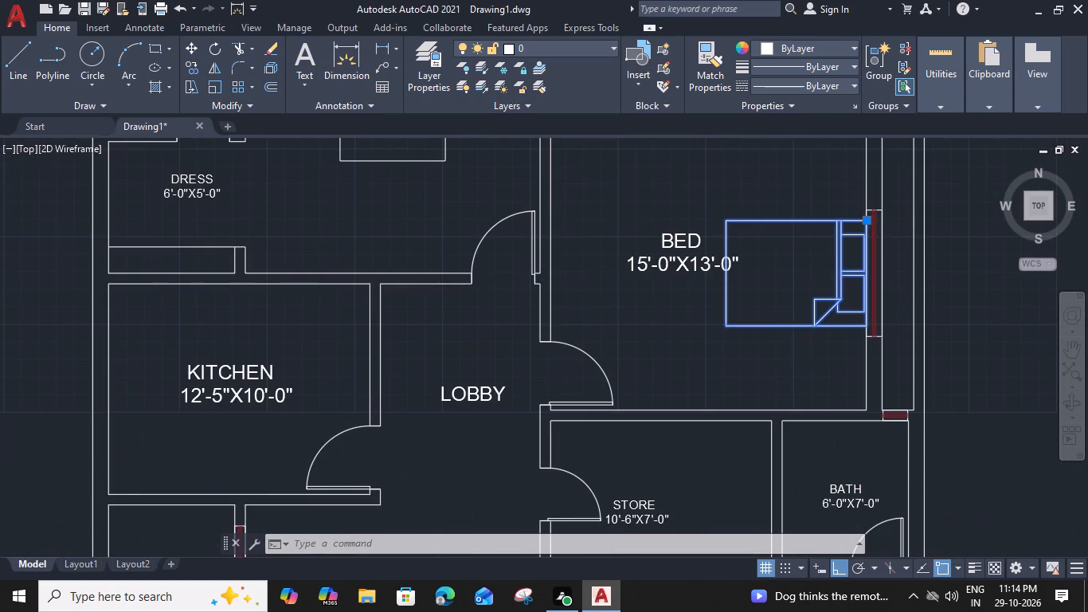
{"action": "type", "text": "CO"}
{"action": "key", "text": "space"}
{"action": "scroll", "coordinate": [871, 306], "scroll_direction": "up", "scroll_amount": 2}
{"action": "left_click", "coordinate": [861, 222]}
{"action": "scroll", "coordinate": [838, 341], "scroll_direction": "down", "scroll_amount": 3}
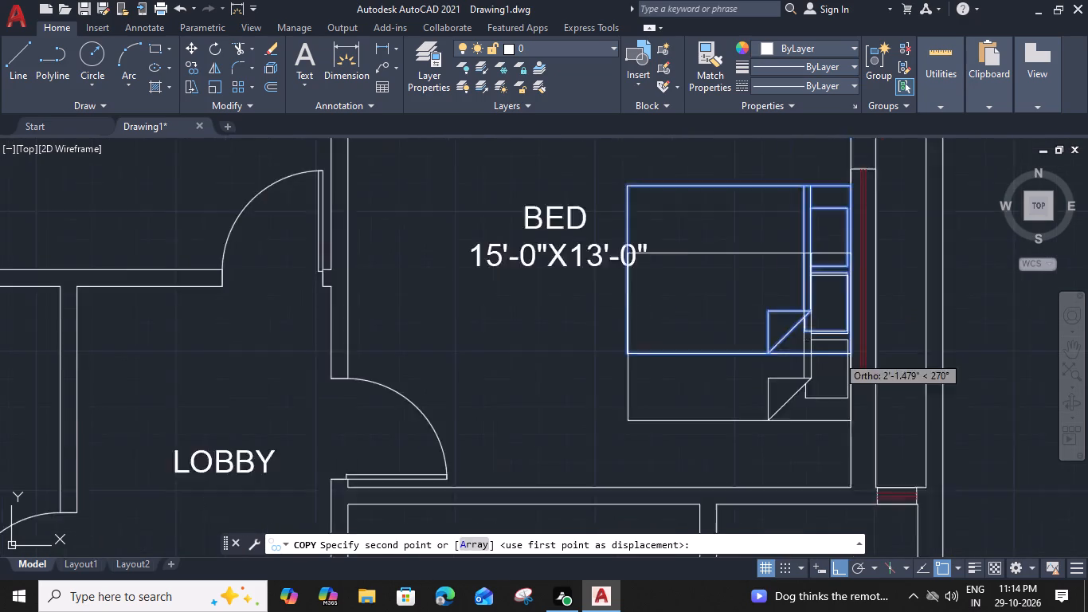
{"action": "middle_click_drag", "start_coordinate": [830, 409], "coordinate": [809, 160]}
{"action": "middle_click_drag", "start_coordinate": [804, 418], "coordinate": [777, 240]}
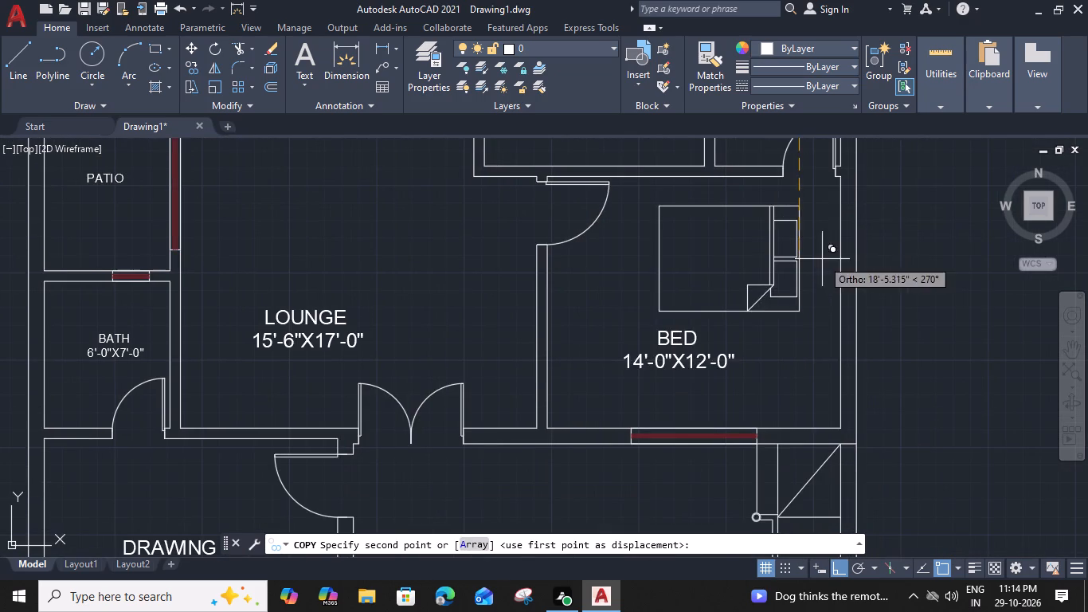
{"action": "left_click", "coordinate": [842, 303]}
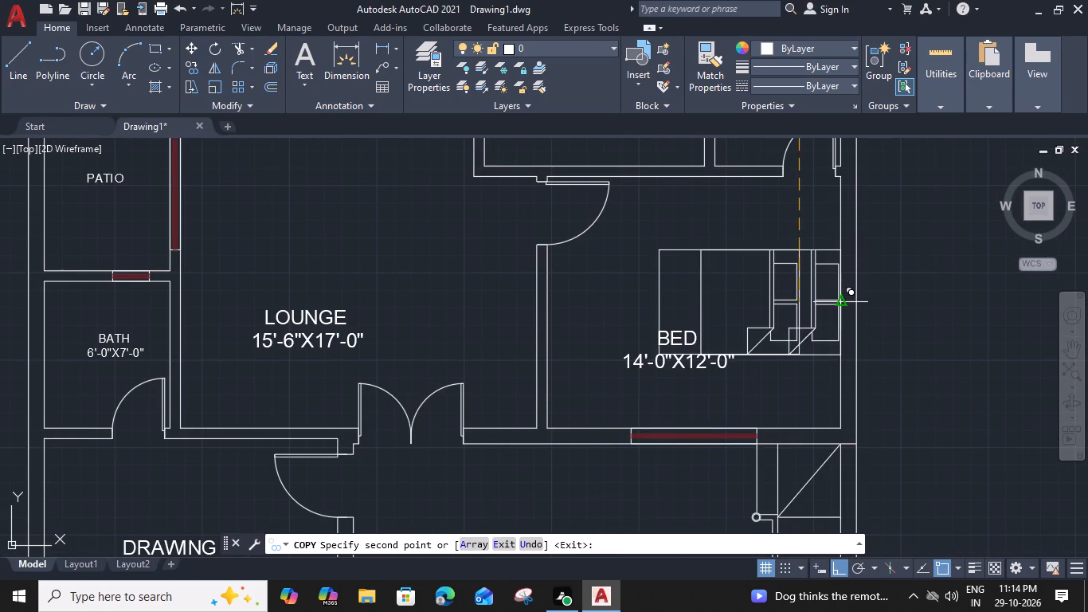
{"action": "key", "text": "Escape"}
Rotate the BED 14'-0"X12'-0" label beside the lounge 270° about its lower right corner so it runs vertically.
{"action": "left_click", "coordinate": [685, 345]}
{"action": "key", "text": "r"}
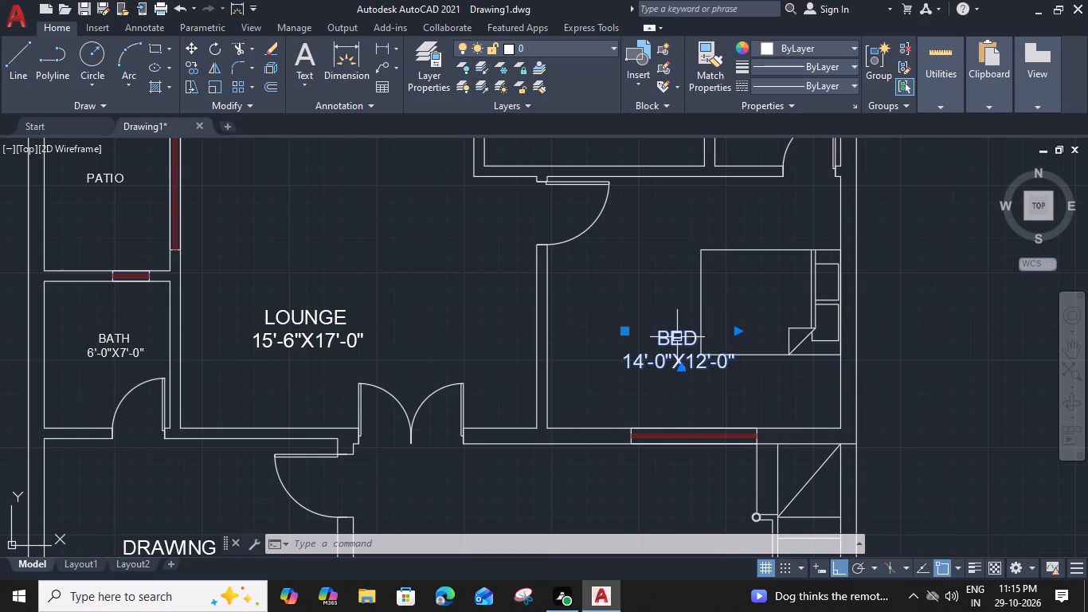
{"action": "type", "text": "O"}
{"action": "key", "text": "space"}
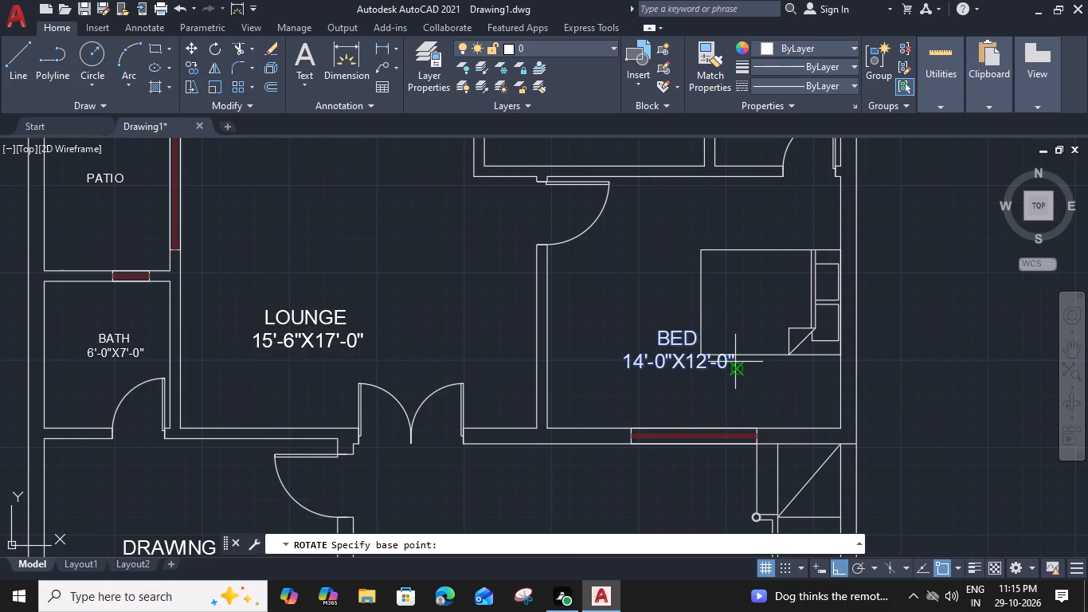
{"action": "left_click", "coordinate": [735, 362]}
{"action": "scroll", "coordinate": [734, 398], "scroll_direction": "up", "scroll_amount": 1}
{"action": "left_click", "coordinate": [734, 396]}
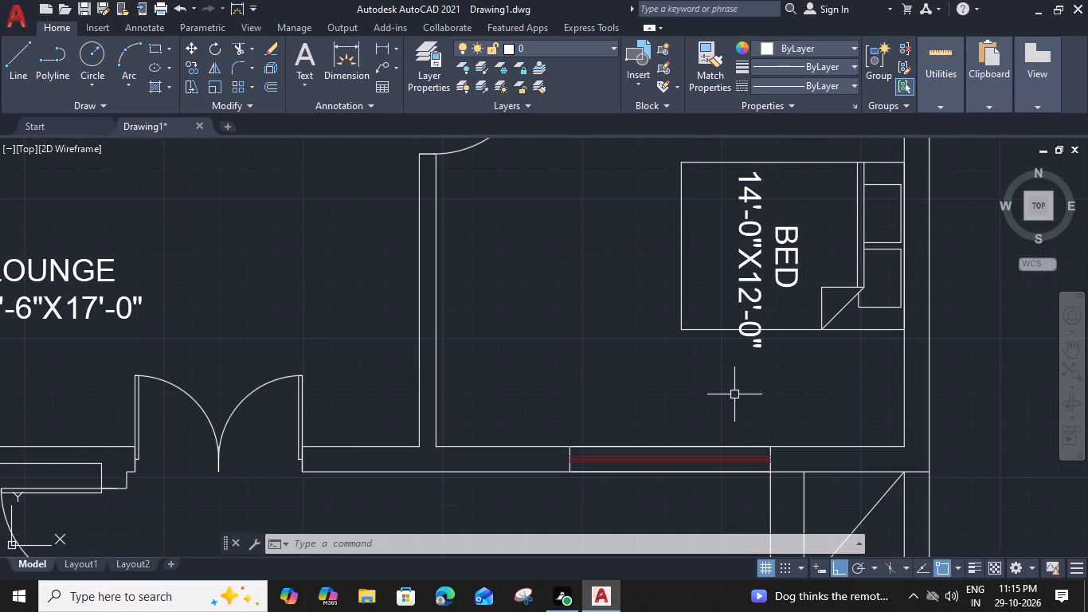
Move the rotated BED 14'-0"X12'-0" label north so its start meets the north edge of the queen bed.
{"action": "left_click", "coordinate": [754, 340]}
{"action": "key", "text": "m"}
{"action": "key", "text": "space"}
{"action": "scroll", "coordinate": [730, 345], "scroll_direction": "up", "scroll_amount": 1}
{"action": "middle_click_drag", "start_coordinate": [730, 345], "coordinate": [714, 410]}
{"action": "middle_click_drag", "start_coordinate": [749, 288], "coordinate": [719, 395]}
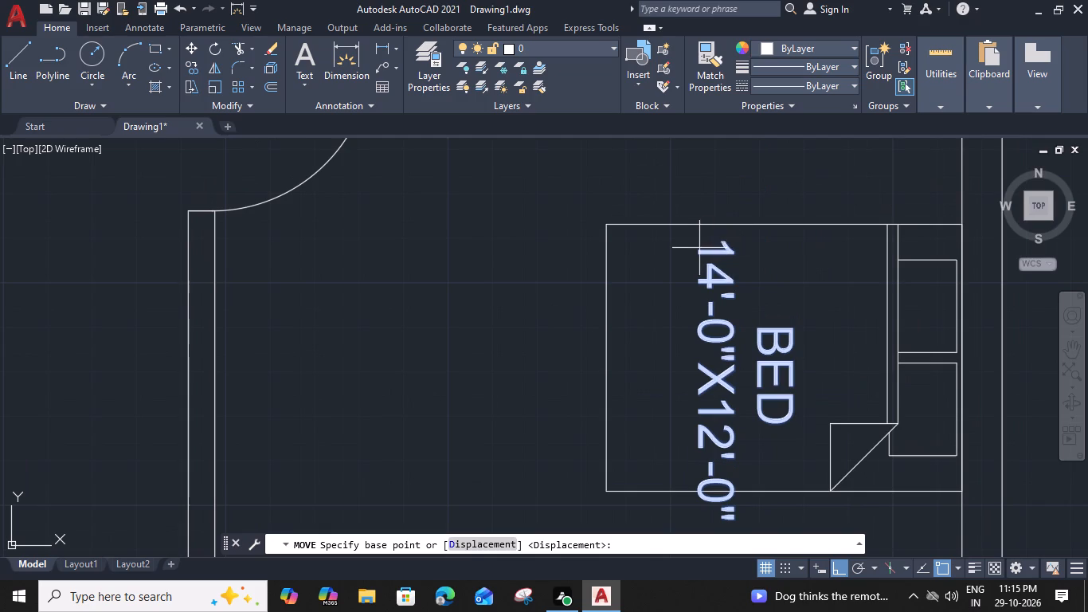
{"action": "left_click", "coordinate": [699, 250]}
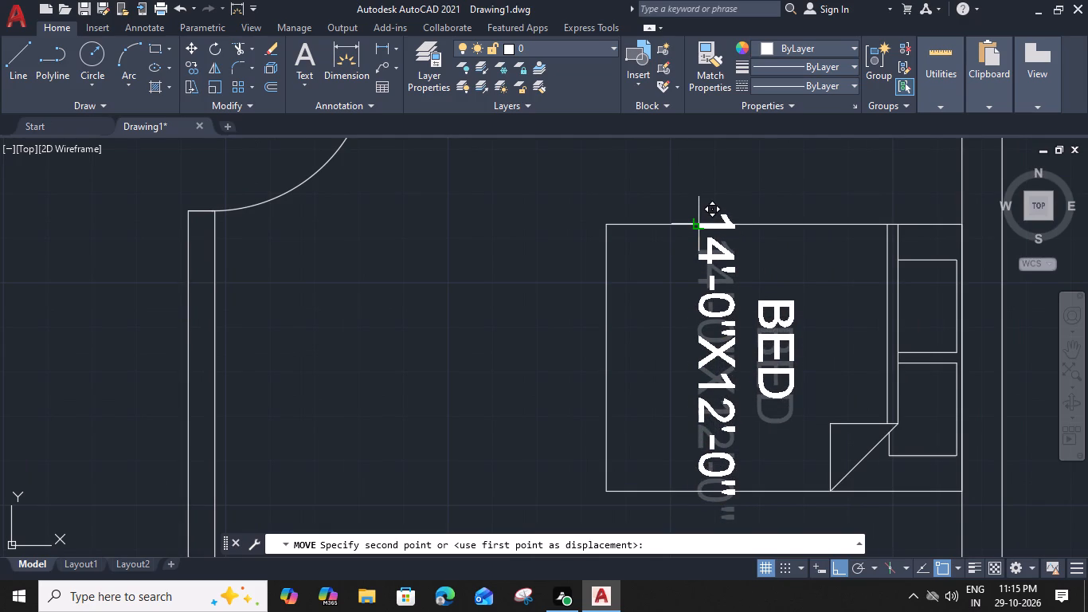
{"action": "left_click", "coordinate": [697, 228]}
Rotate the BED 15'-0"X13'-0" label 270° about its lower right corner so it runs vertically over the queen bed.
{"action": "scroll", "coordinate": [697, 230], "scroll_direction": "down", "scroll_amount": 3}
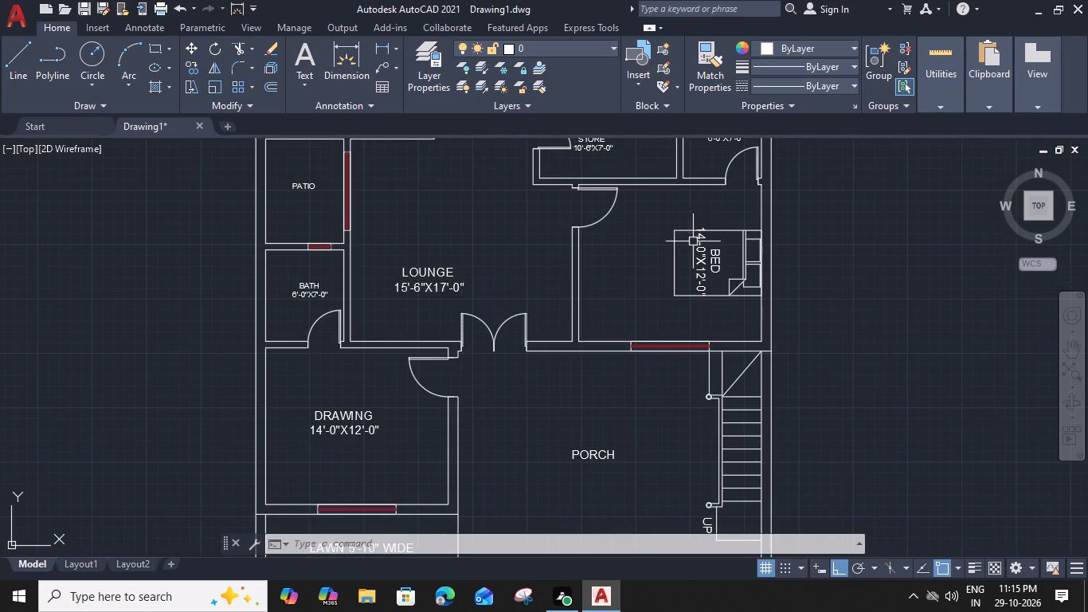
{"action": "middle_click_drag", "start_coordinate": [598, 251], "coordinate": [602, 441]}
{"action": "middle_click_drag", "start_coordinate": [644, 246], "coordinate": [642, 327]}
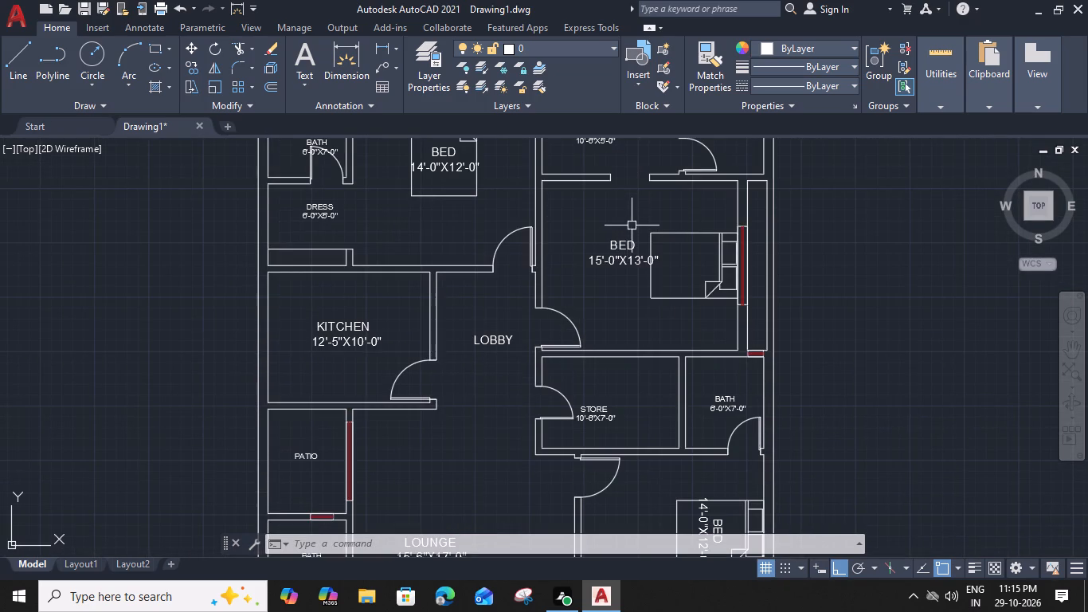
{"action": "left_click_drag", "start_coordinate": [632, 224], "coordinate": [627, 241]}
{"action": "left_click", "coordinate": [597, 298]}
{"action": "key", "text": "r"}
{"action": "type", "text": "O"}
{"action": "key", "text": "space"}
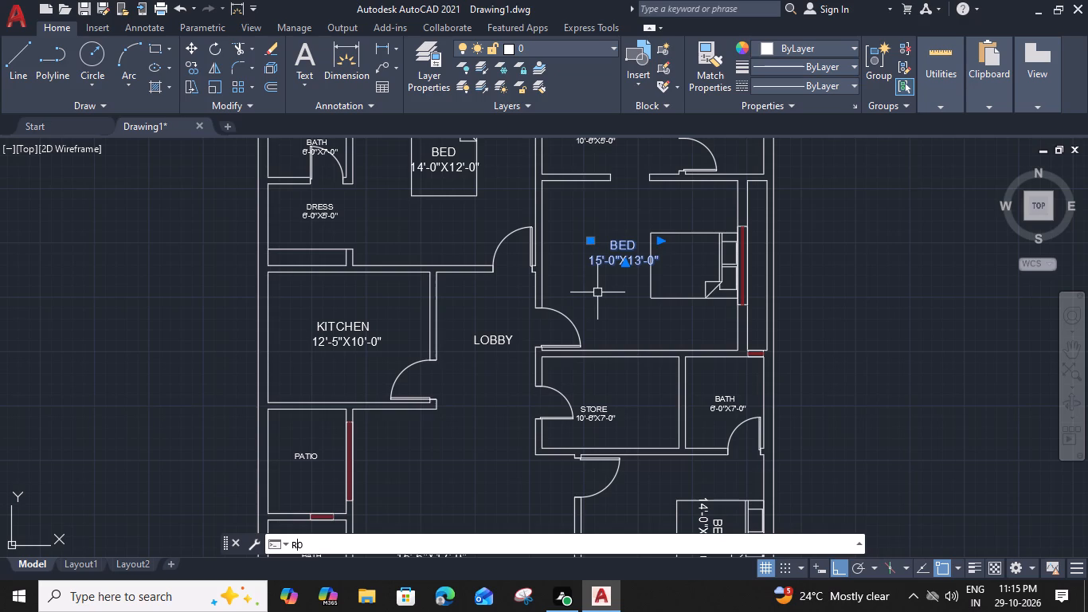
{"action": "left_click", "coordinate": [658, 261]}
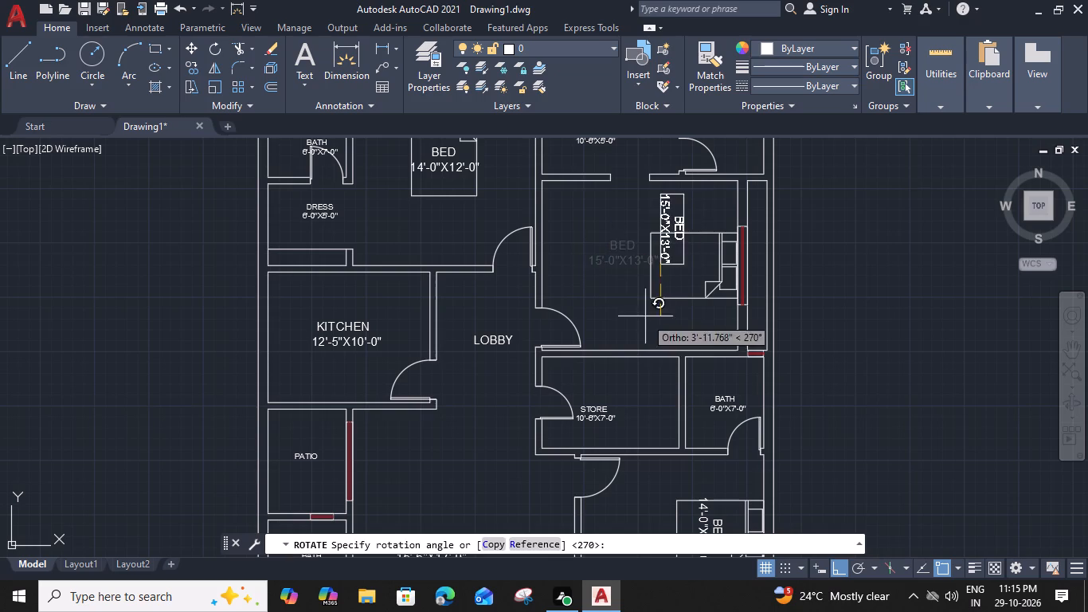
{"action": "scroll", "coordinate": [648, 304], "scroll_direction": "up", "scroll_amount": 2}
{"action": "left_click", "coordinate": [679, 287]}
Move the rotated BED 15'-0"X13'-0" label south so it is centred lengthwise over the queen bed.
{"action": "middle_click_drag", "start_coordinate": [681, 273], "coordinate": [675, 317]}
{"action": "left_click", "coordinate": [683, 231]}
{"action": "type", "text": "M"}
{"action": "key", "text": "space"}
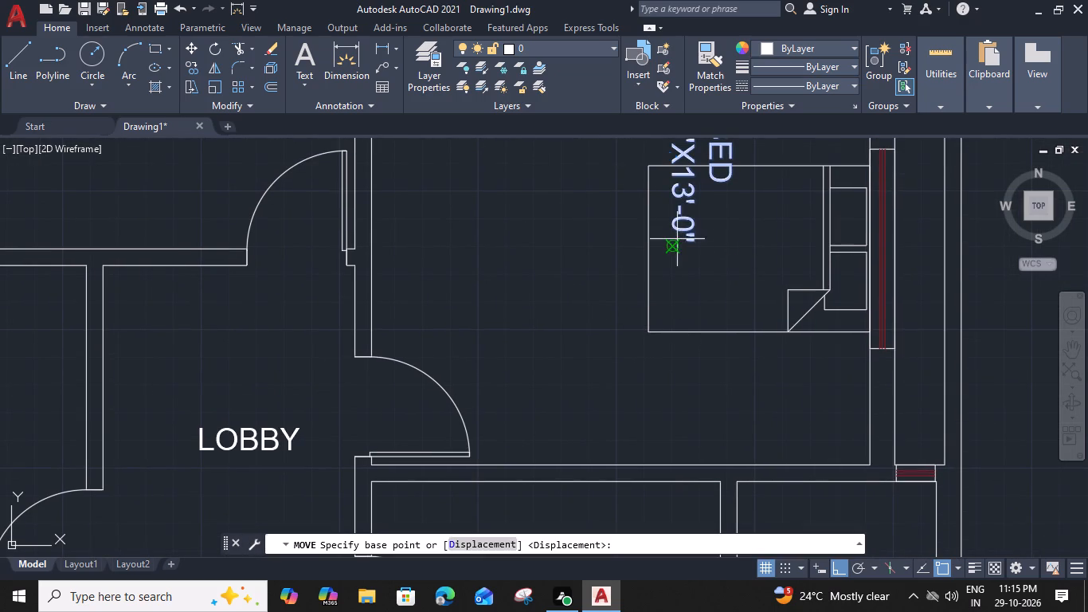
{"action": "left_click", "coordinate": [673, 249]}
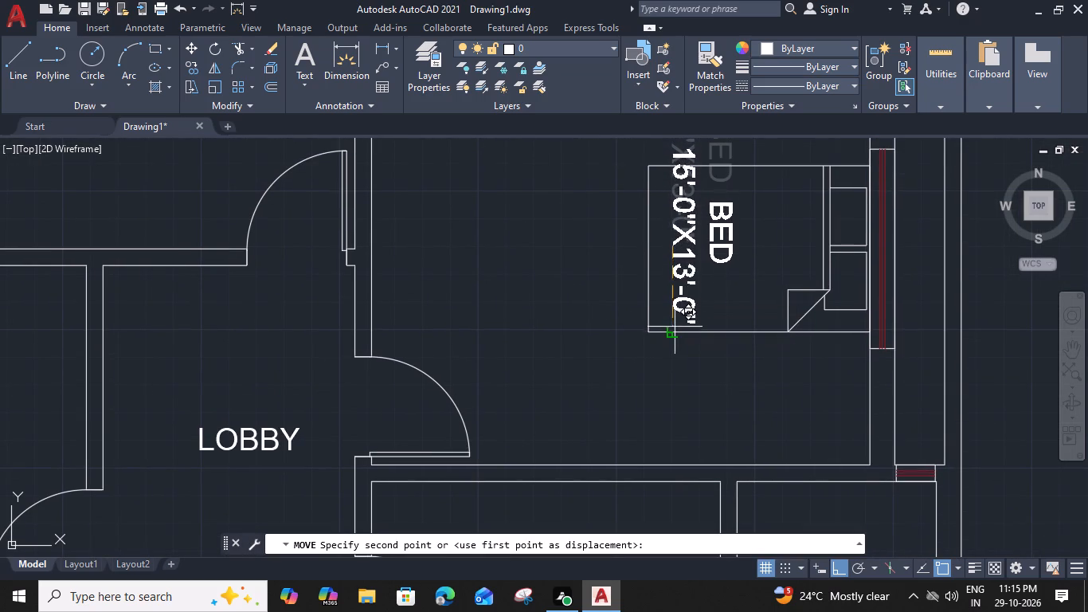
{"action": "scroll", "coordinate": [678, 341], "scroll_direction": "up", "scroll_amount": 2}
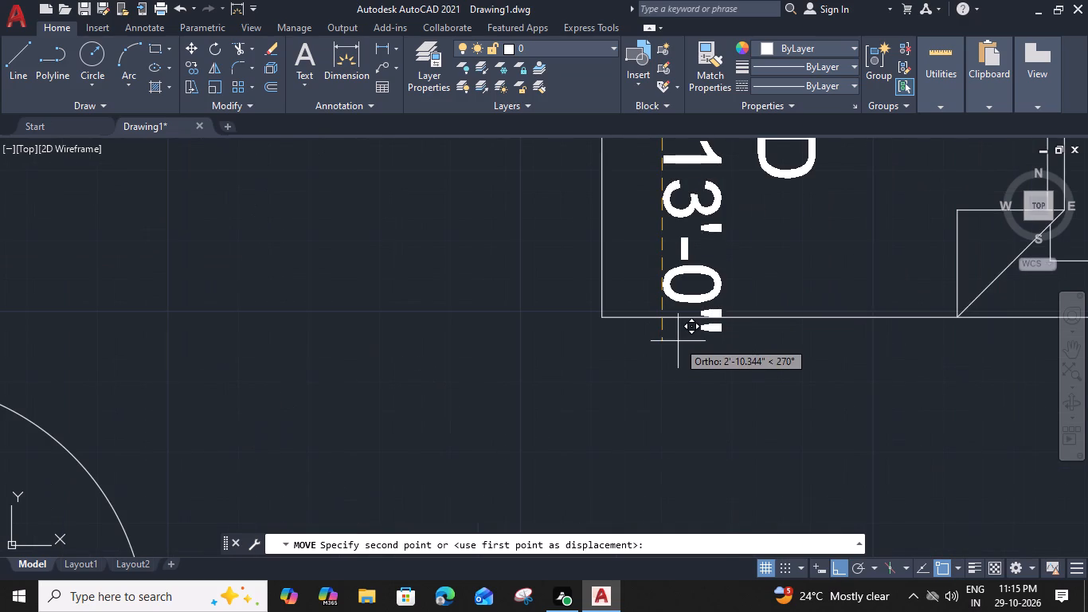
{"action": "left_click", "coordinate": [675, 335]}
Offset the kitchen's west, south and north inner wall lines 2' into the room for a counter.
{"action": "scroll", "coordinate": [673, 337], "scroll_direction": "down", "scroll_amount": 4}
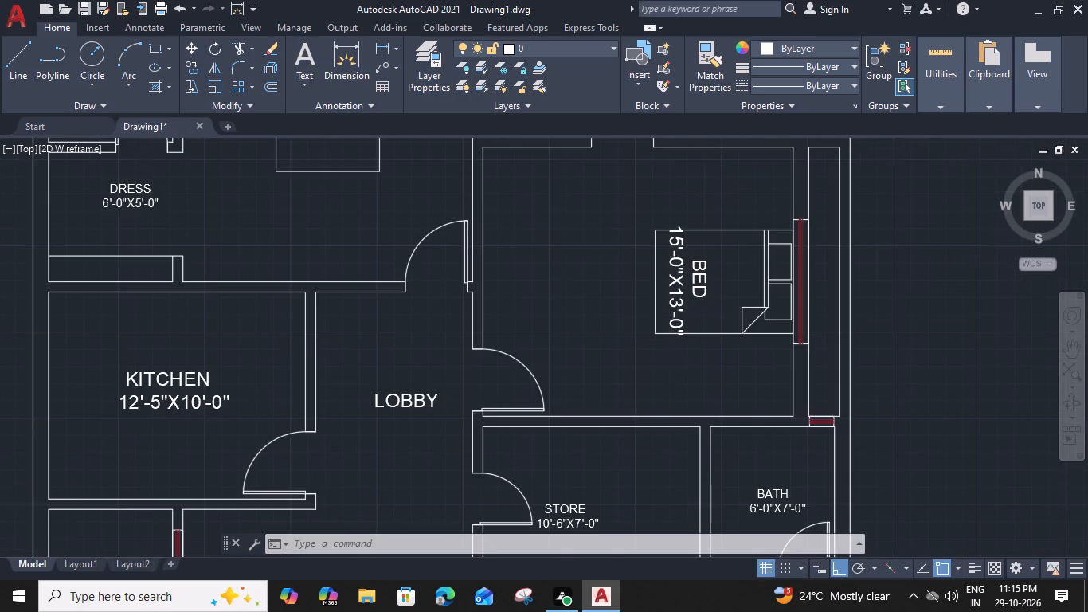
{"action": "scroll", "coordinate": [660, 392], "scroll_direction": "down", "scroll_amount": 1}
{"action": "middle_click_drag", "start_coordinate": [645, 405], "coordinate": [714, 386]}
{"action": "middle_click_drag", "start_coordinate": [645, 411], "coordinate": [689, 346]}
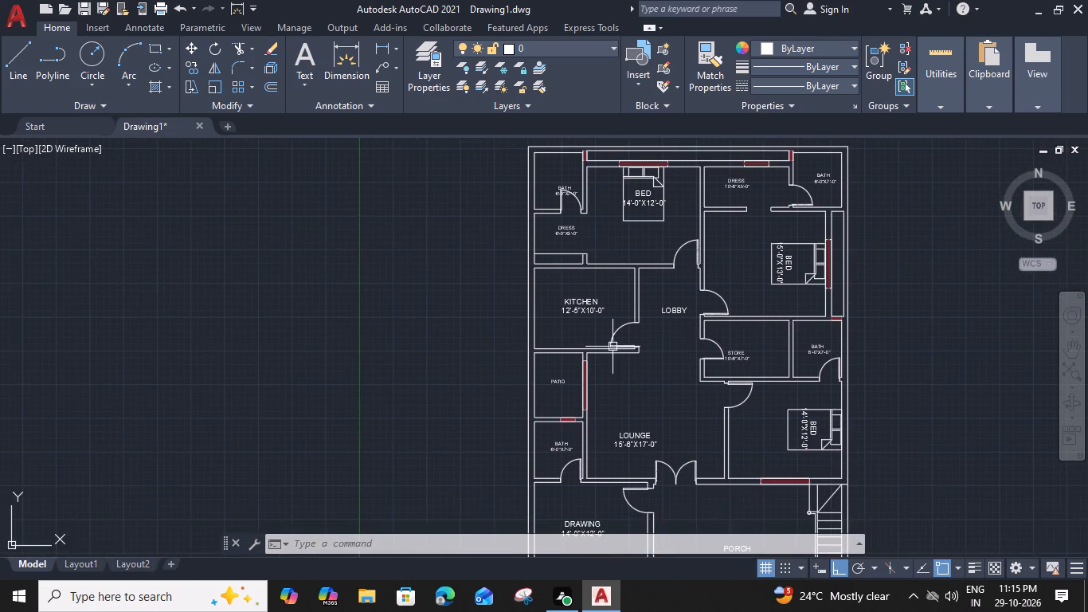
{"action": "scroll", "coordinate": [542, 318], "scroll_direction": "up", "scroll_amount": 2}
{"action": "left_click", "coordinate": [519, 300]}
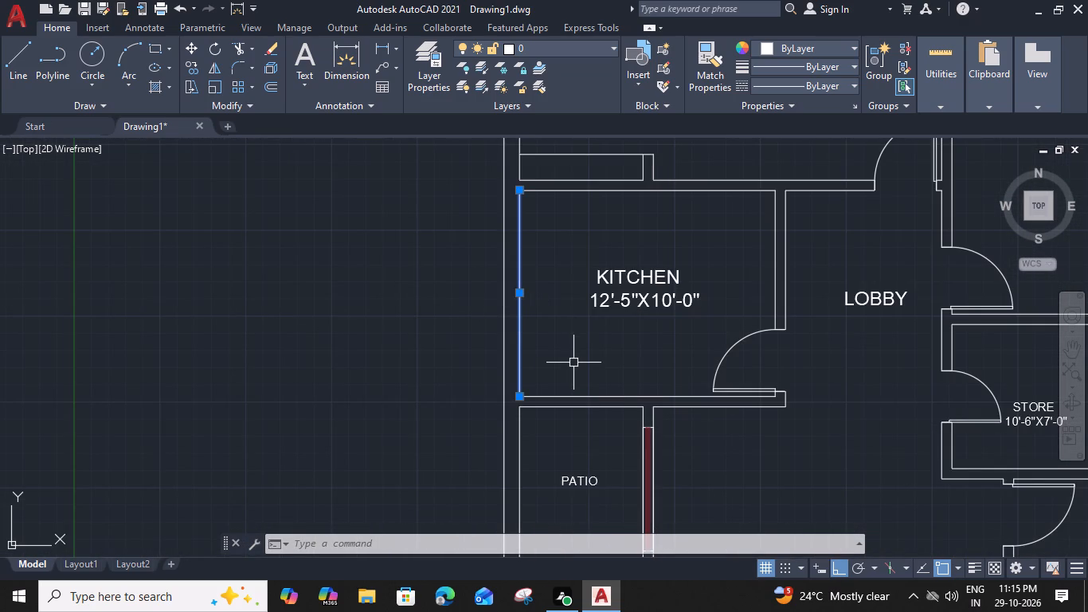
{"action": "type", "text": "O 2'"}
{"action": "key", "text": "space"}
{"action": "left_click", "coordinate": [626, 364]}
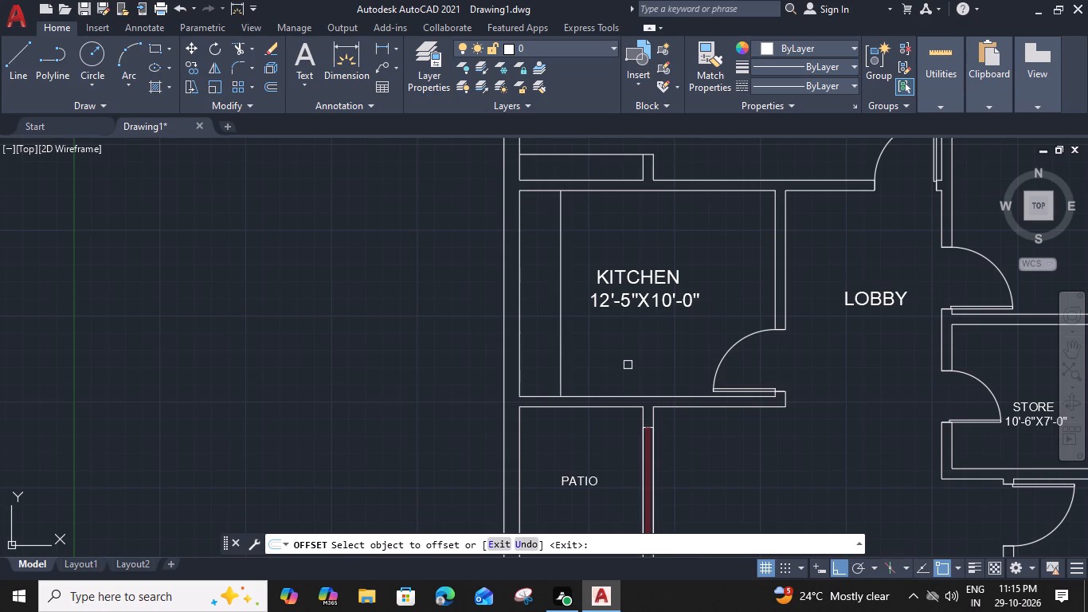
{"action": "left_click", "coordinate": [626, 395]}
{"action": "left_click_drag", "start_coordinate": [628, 355], "coordinate": [630, 346]}
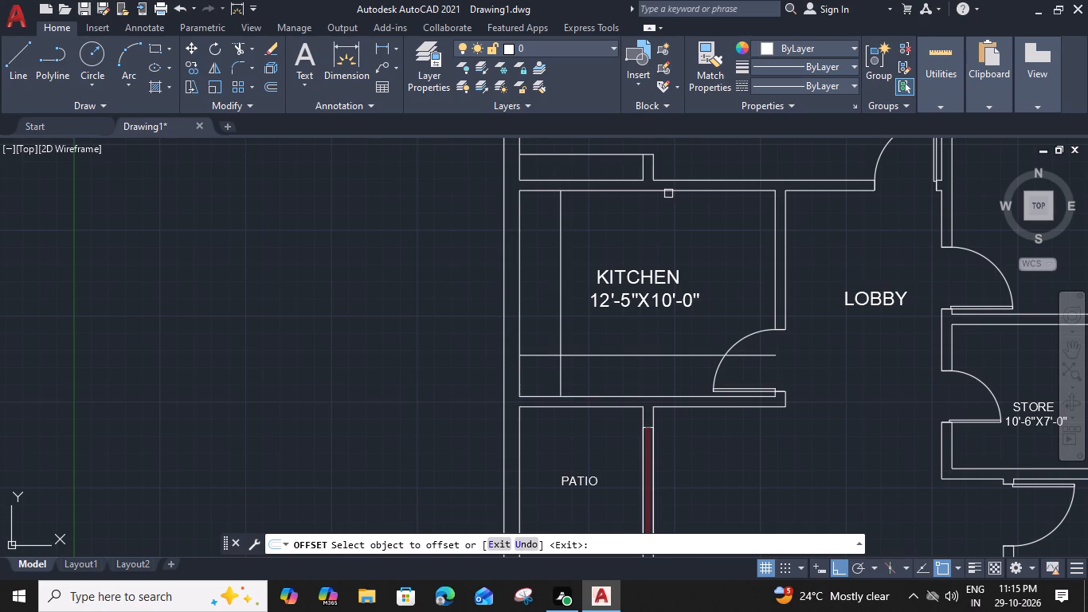
{"action": "left_click", "coordinate": [668, 193]}
{"action": "left_click", "coordinate": [666, 234]}
{"action": "key", "text": "Escape"}
Offset the north, west and south kitchen counter lines a further 2" into the room.
{"action": "left_click", "coordinate": [614, 230]}
{"action": "type", "text": "O 2\""}
{"action": "key", "text": "Return"}
{"action": "left_click", "coordinate": [612, 269]}
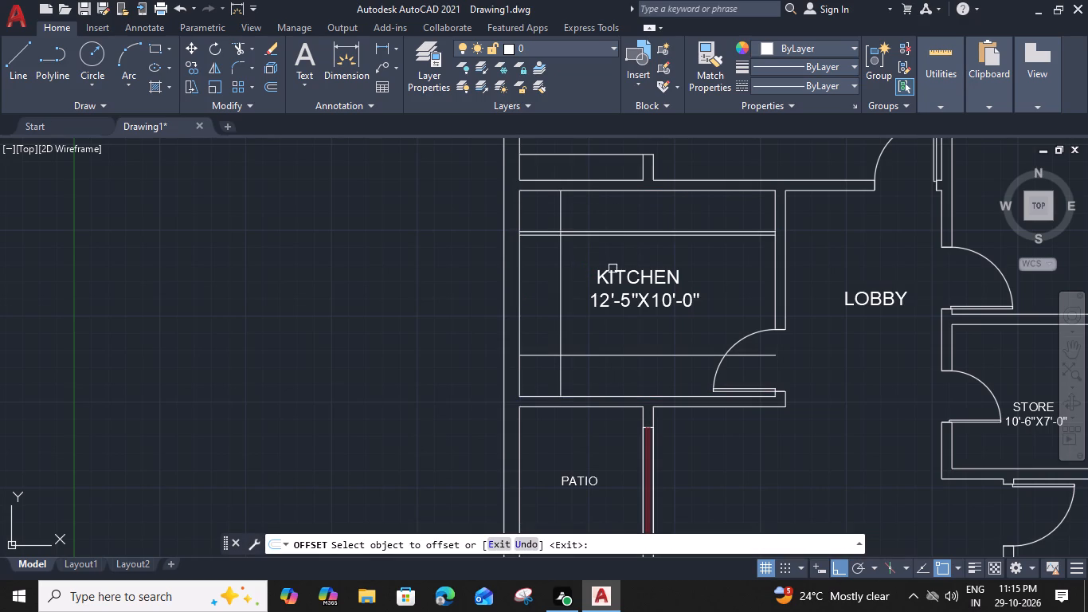
{"action": "left_click", "coordinate": [562, 261]}
{"action": "left_click", "coordinate": [577, 263]}
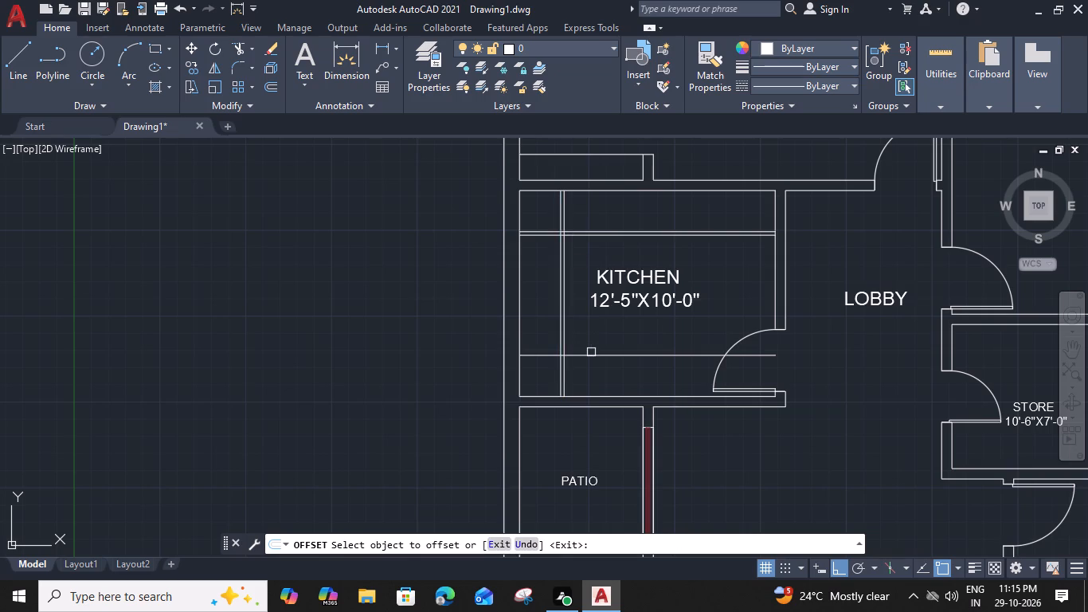
{"action": "left_click", "coordinate": [591, 352]}
{"action": "left_click", "coordinate": [591, 335]}
{"action": "key", "text": "Escape"}
Trim the kitchen counter lines that run past the counter corners to the walls and into the door swing.
{"action": "key", "text": "t"}
{"action": "key", "text": "r"}
{"action": "key", "text": "space"}
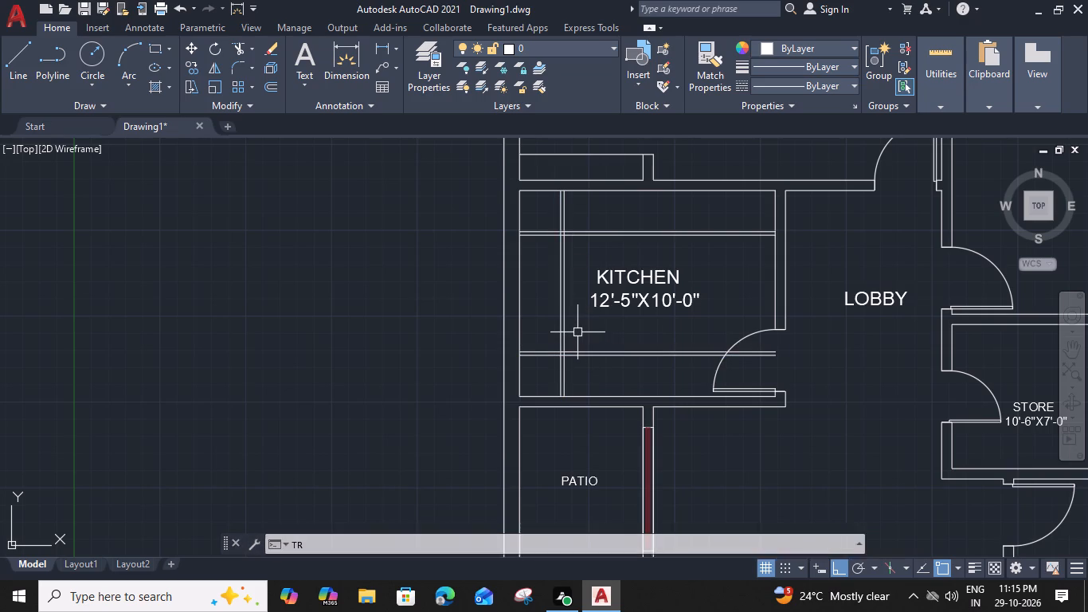
{"action": "left_click", "coordinate": [581, 199]}
{"action": "left_click", "coordinate": [543, 258]}
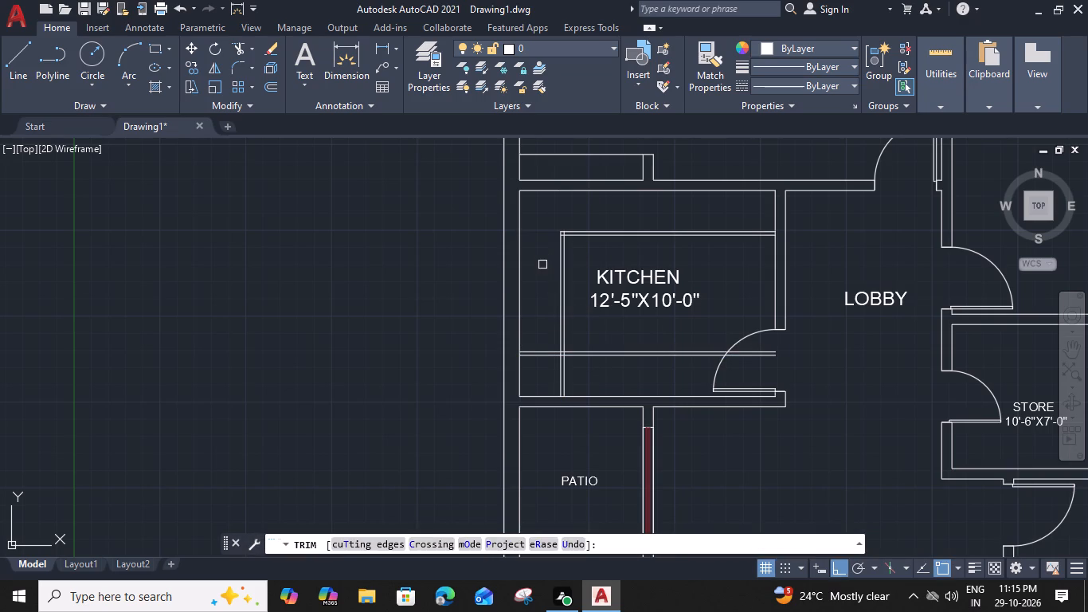
{"action": "left_click", "coordinate": [542, 305]}
{"action": "left_click", "coordinate": [572, 388]}
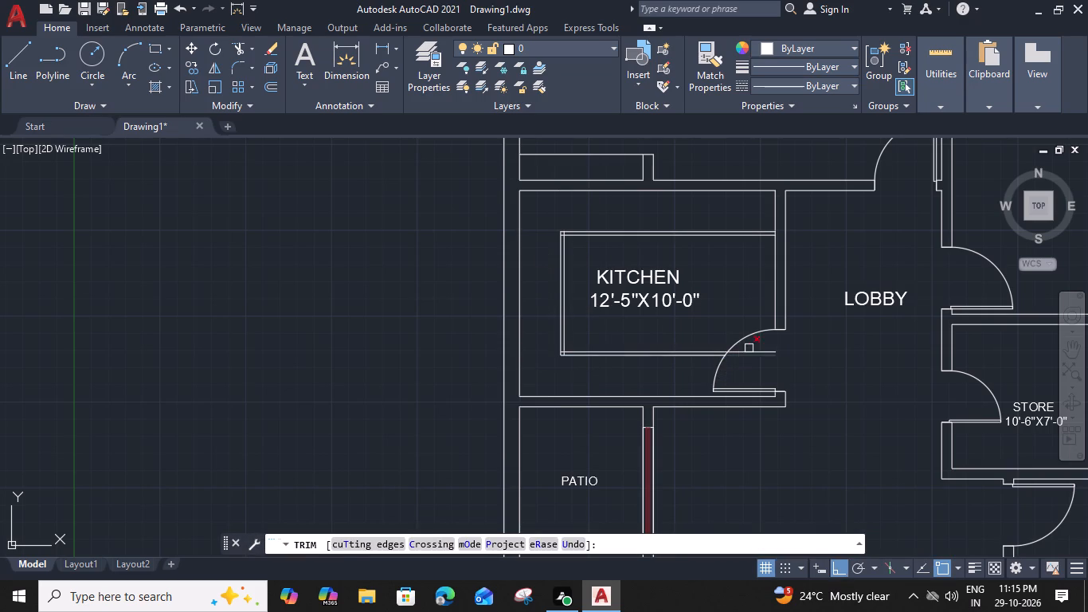
{"action": "left_click", "coordinate": [749, 347]}
{"action": "left_click", "coordinate": [745, 363]}
Trim the small line overlaps at the counter's southwest and northwest corners to leave two clean parallel edges.
{"action": "scroll", "coordinate": [608, 357], "scroll_direction": "up", "scroll_amount": 3}
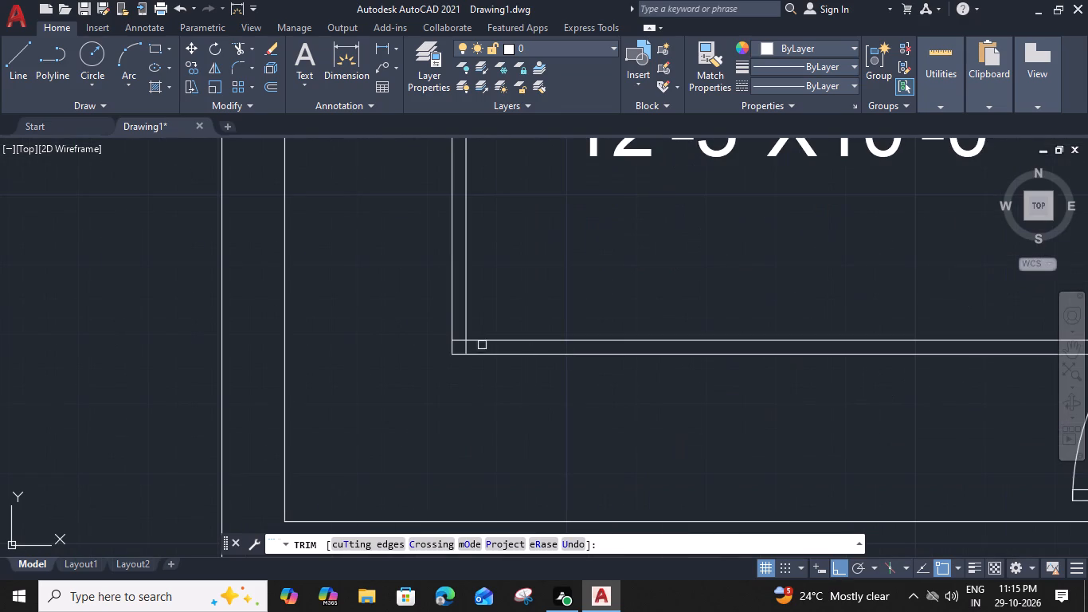
{"action": "left_click", "coordinate": [456, 343]}
{"action": "left_click", "coordinate": [464, 347]}
{"action": "scroll", "coordinate": [467, 349], "scroll_direction": "down", "scroll_amount": 2}
{"action": "scroll", "coordinate": [461, 147], "scroll_direction": "up", "scroll_amount": 3}
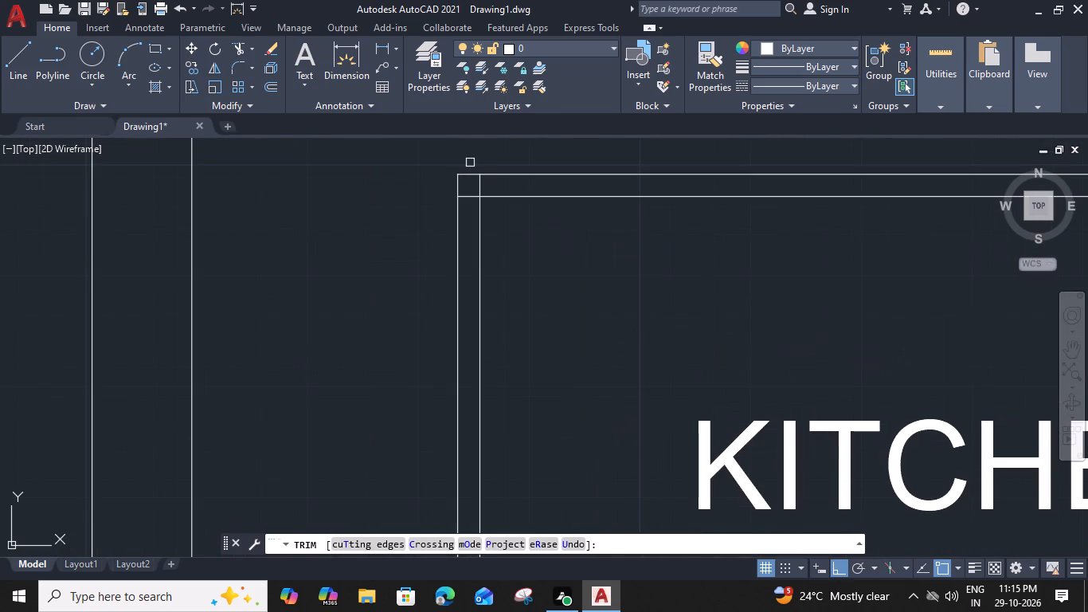
{"action": "left_click", "coordinate": [483, 184]}
{"action": "left_click", "coordinate": [472, 194]}
{"action": "key", "text": "Escape"}
Draw a vertical line from the kitchen's south wall to the counter's room-side edge, aligned with the patio wall's east face.
{"action": "scroll", "coordinate": [476, 196], "scroll_direction": "down", "scroll_amount": 2}
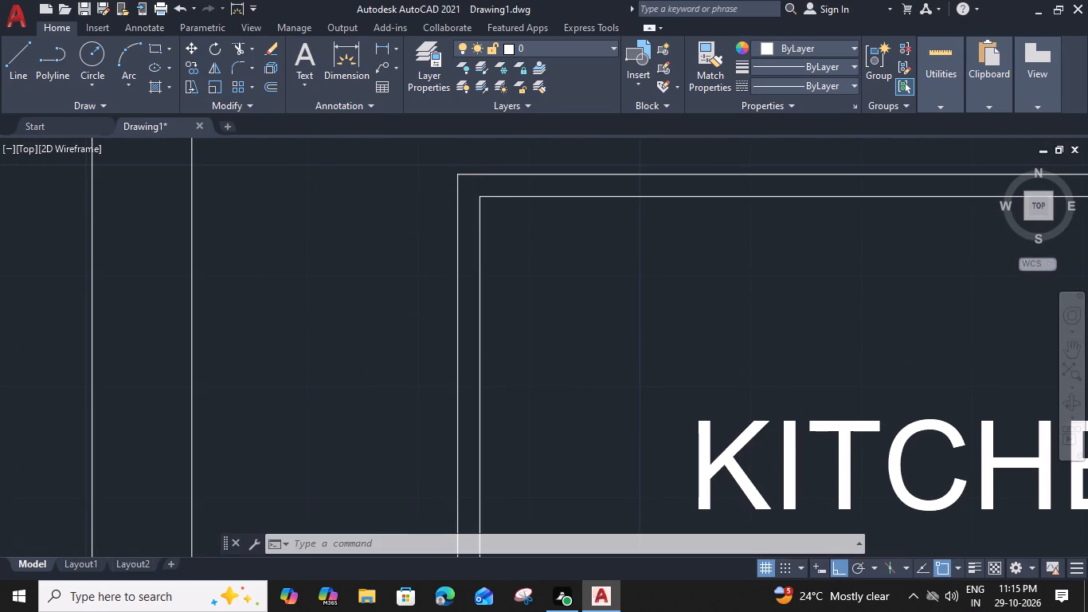
{"action": "scroll", "coordinate": [476, 196], "scroll_direction": "down", "scroll_amount": 1}
{"action": "middle_click_drag", "start_coordinate": [627, 365], "coordinate": [628, 248]}
{"action": "type", "text": "L"}
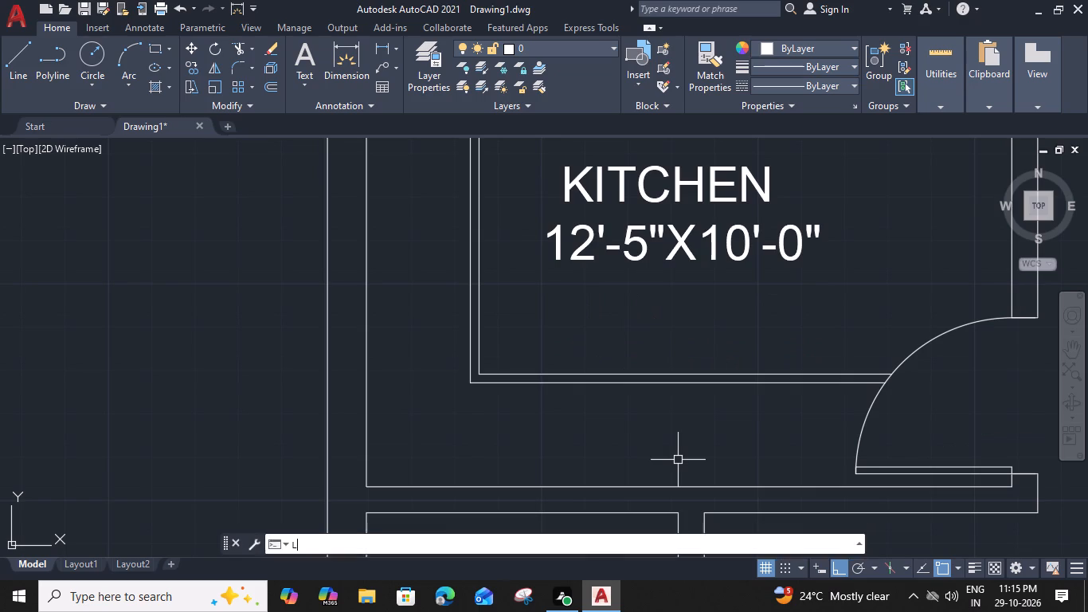
{"action": "key", "text": "space"}
{"action": "left_click", "coordinate": [704, 486]}
{"action": "left_click", "coordinate": [703, 367]}
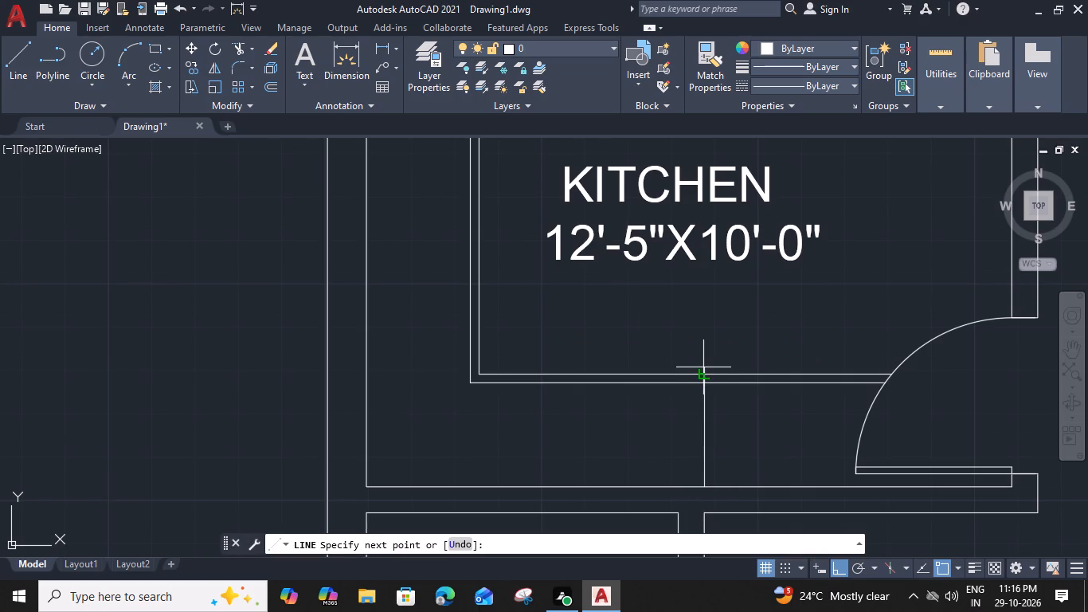
{"action": "key", "text": "Escape"}
Offset the south counter's vertical end line 2" east.
{"action": "left_click", "coordinate": [705, 420]}
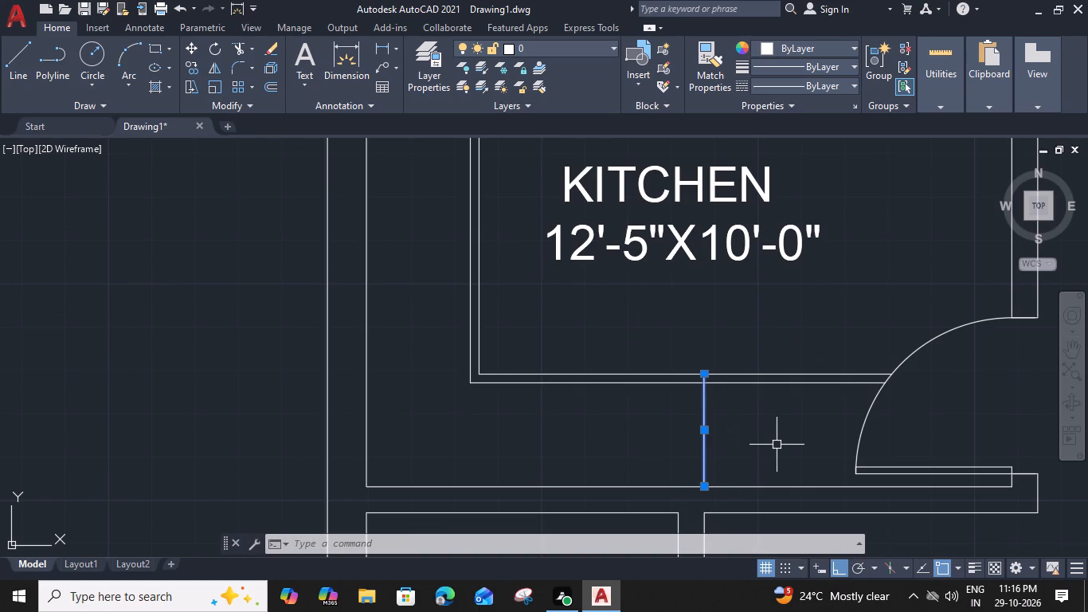
{"action": "type", "text": "O 2\""}
{"action": "key", "text": "Return"}
{"action": "left_click", "coordinate": [781, 444]}
{"action": "key", "text": "Escape"}
Trim the south counter lines east of the end lines and clean up the overlaps at that corner.
{"action": "type", "text": "TR"}
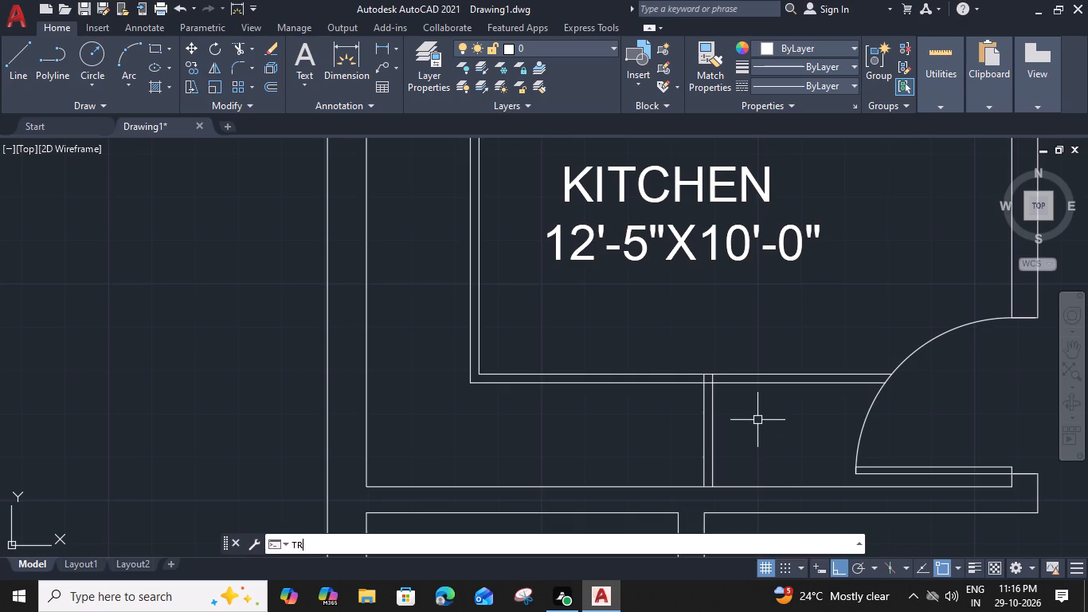
{"action": "key", "text": "space"}
{"action": "left_click", "coordinate": [741, 359]}
{"action": "left_click", "coordinate": [745, 408]}
{"action": "scroll", "coordinate": [696, 367], "scroll_direction": "up", "scroll_amount": 3}
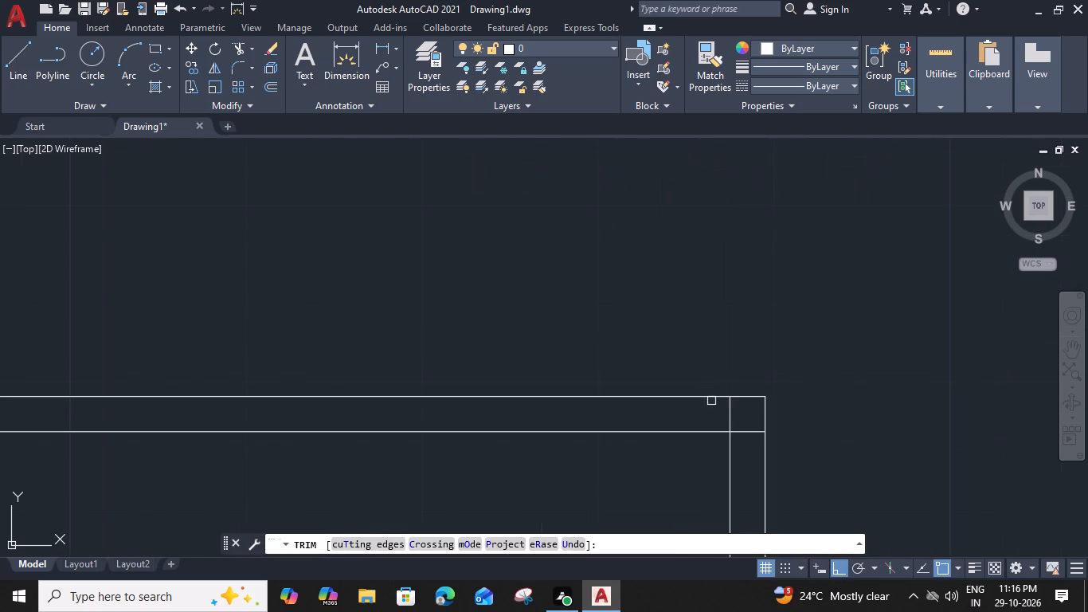
{"action": "left_click", "coordinate": [731, 410]}
{"action": "left_click", "coordinate": [746, 430]}
{"action": "key", "text": "Escape"}
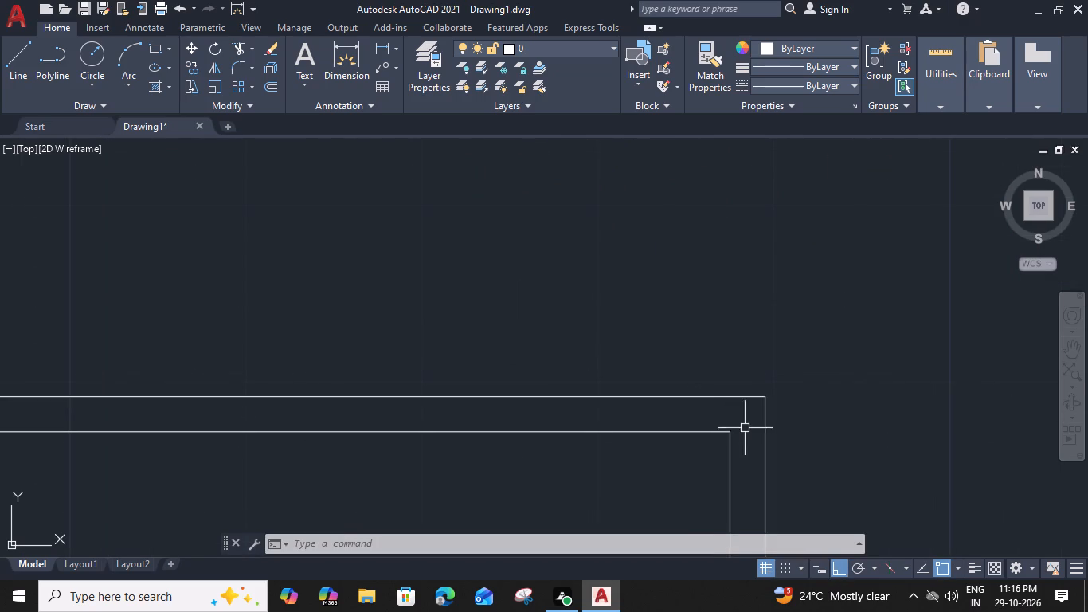
Load the ACAD_ISO02W100 ISO dash linetype into the drawing for the kitchen counter's inner edge lines.
{"action": "scroll", "coordinate": [745, 427], "scroll_direction": "down", "scroll_amount": 2}
{"action": "left_click", "coordinate": [764, 402]}
{"action": "left_click", "coordinate": [749, 418]}
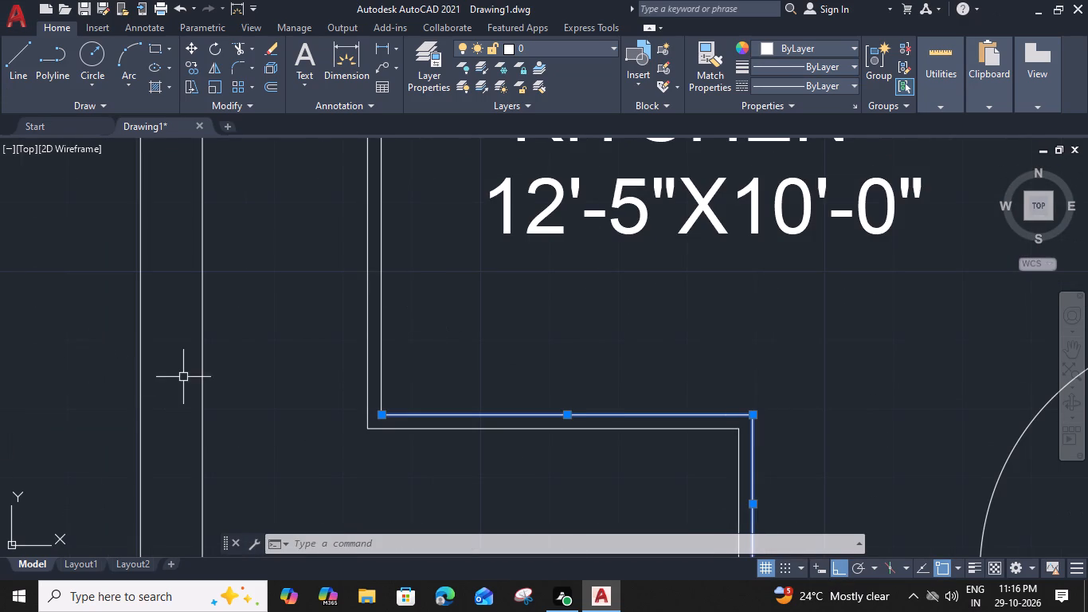
{"action": "left_click", "coordinate": [379, 346], "text": "shift"}
{"action": "scroll", "coordinate": [378, 336], "scroll_direction": "down", "scroll_amount": 1}
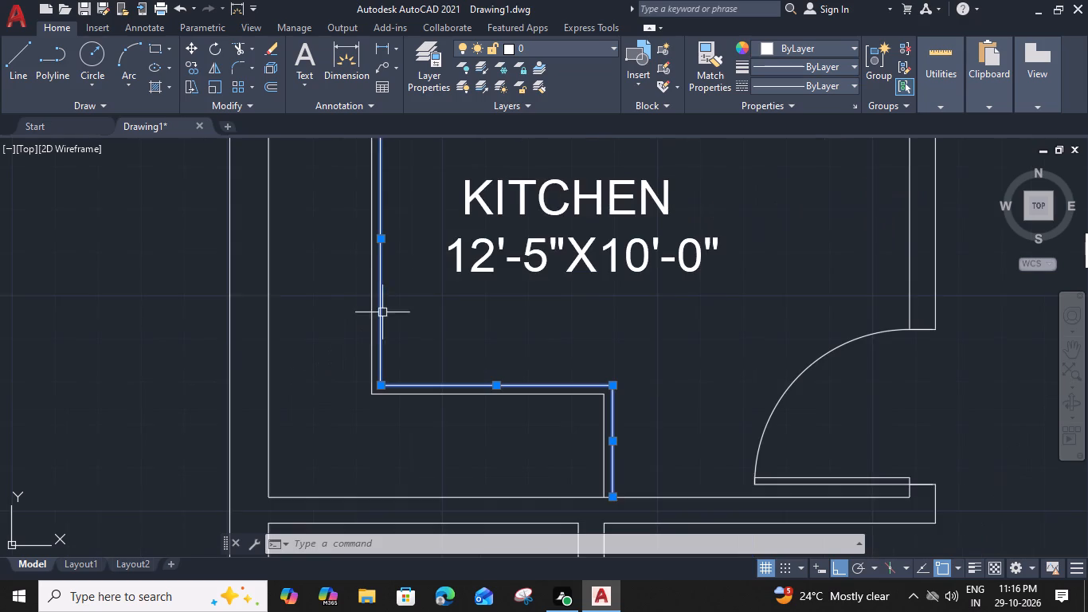
{"action": "middle_click_drag", "start_coordinate": [403, 271], "coordinate": [402, 493]}
{"action": "left_click", "coordinate": [474, 317], "text": "shift"}
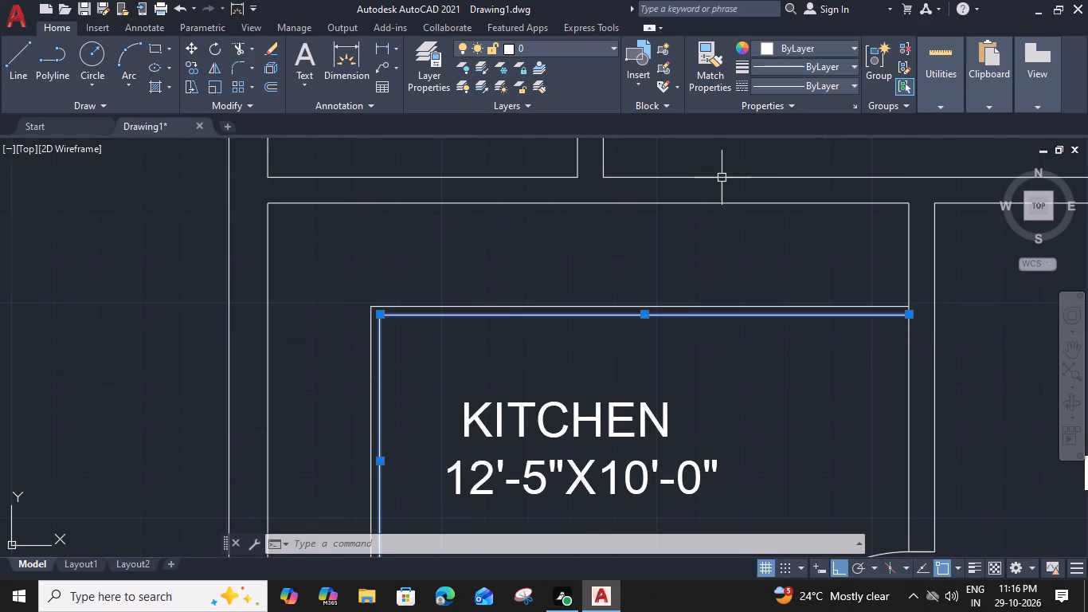
{"action": "left_click", "coordinate": [808, 87]}
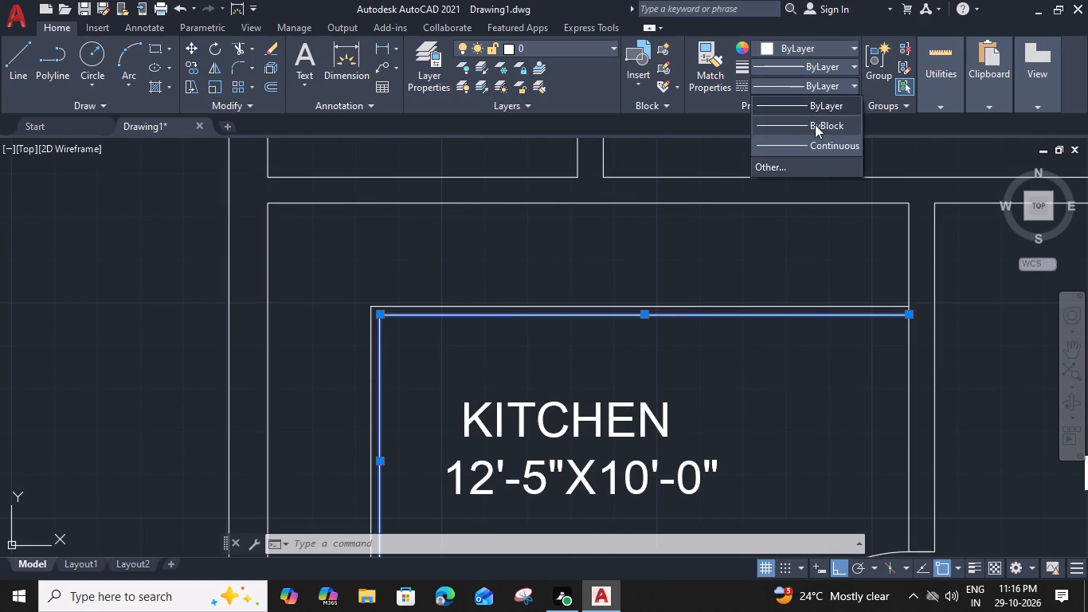
{"action": "left_click", "coordinate": [820, 158]}
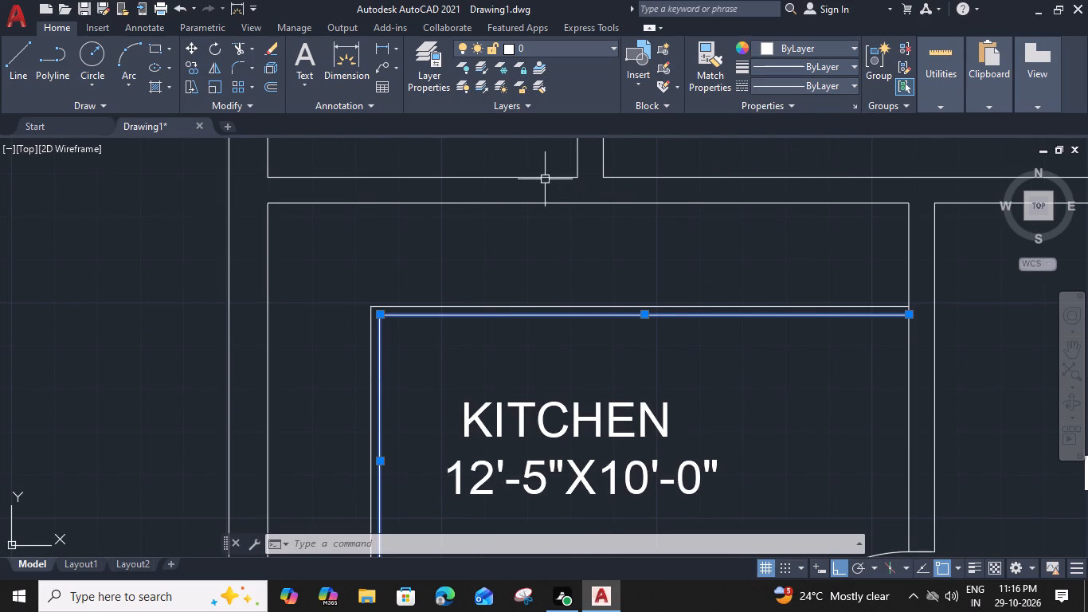
{"action": "left_click", "coordinate": [820, 88]}
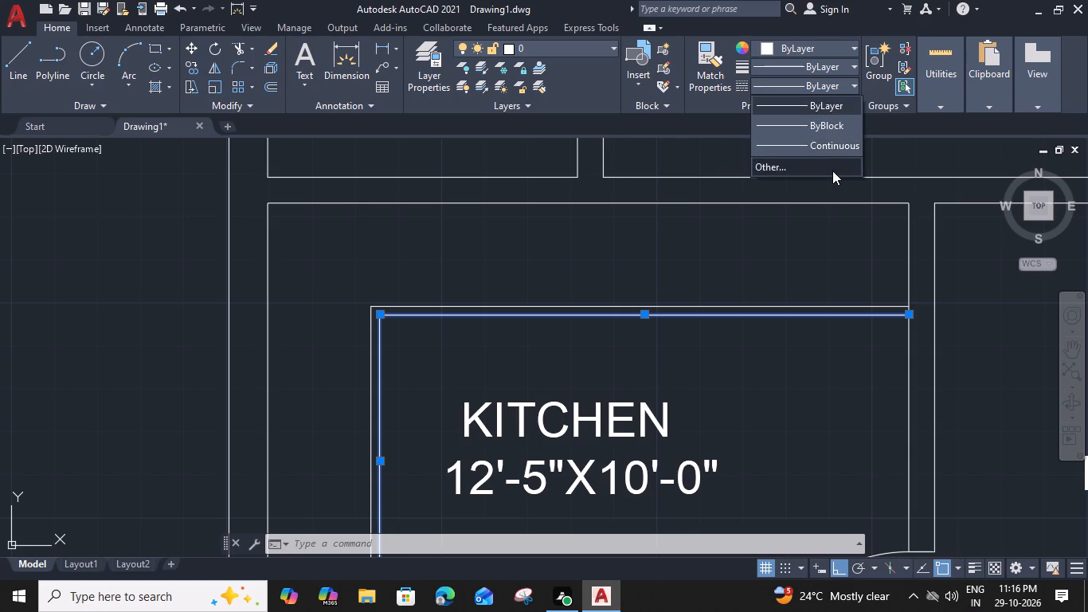
{"action": "left_click", "coordinate": [832, 171]}
{"action": "left_click", "coordinate": [677, 162]}
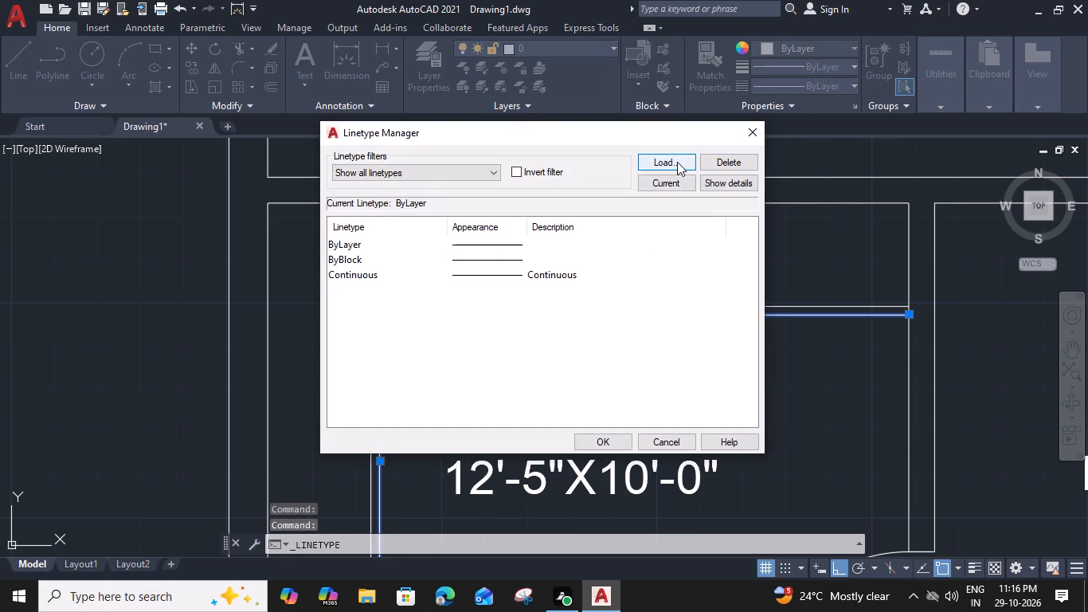
{"action": "left_click", "coordinate": [558, 265]}
{"action": "left_click", "coordinate": [472, 394]}
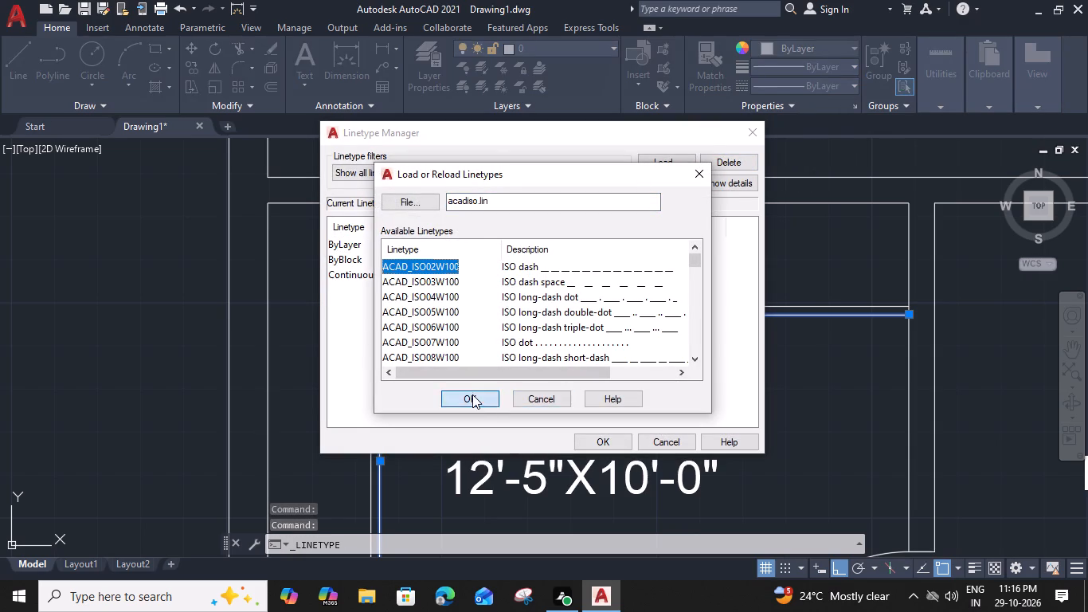
{"action": "left_click", "coordinate": [599, 439]}
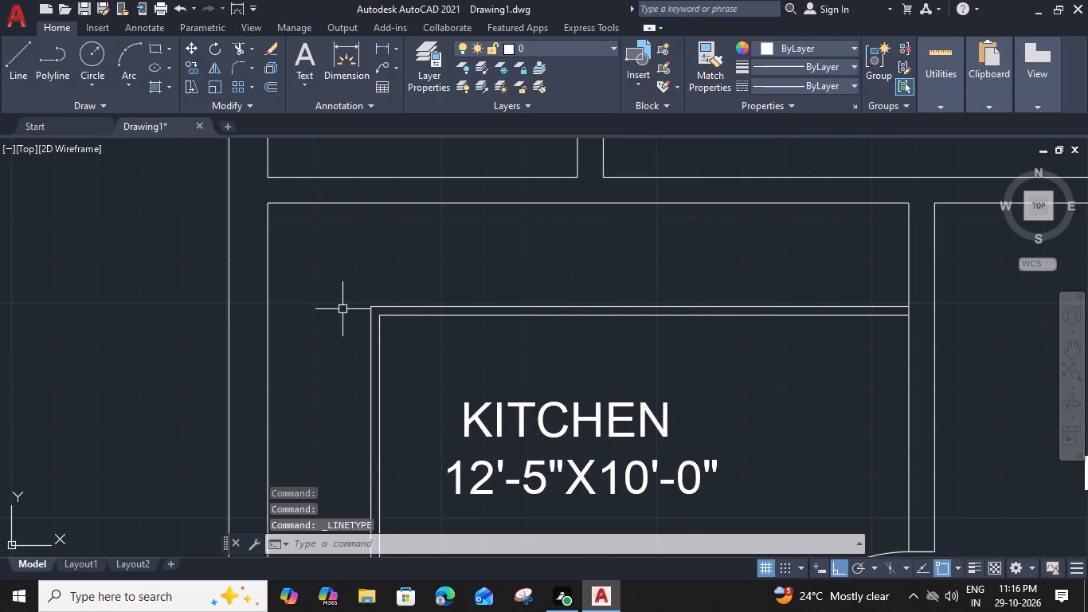
Apply the ISO dash linetype to the counter's room-side edges on the north, west and south and its east end line.
{"action": "scroll", "coordinate": [385, 312], "scroll_direction": "up", "scroll_amount": 2}
{"action": "left_click", "coordinate": [387, 312]}
{"action": "left_click", "coordinate": [370, 383]}
{"action": "scroll", "coordinate": [374, 386], "scroll_direction": "down", "scroll_amount": 3}
{"action": "middle_click_drag", "start_coordinate": [384, 390], "coordinate": [386, 373]}
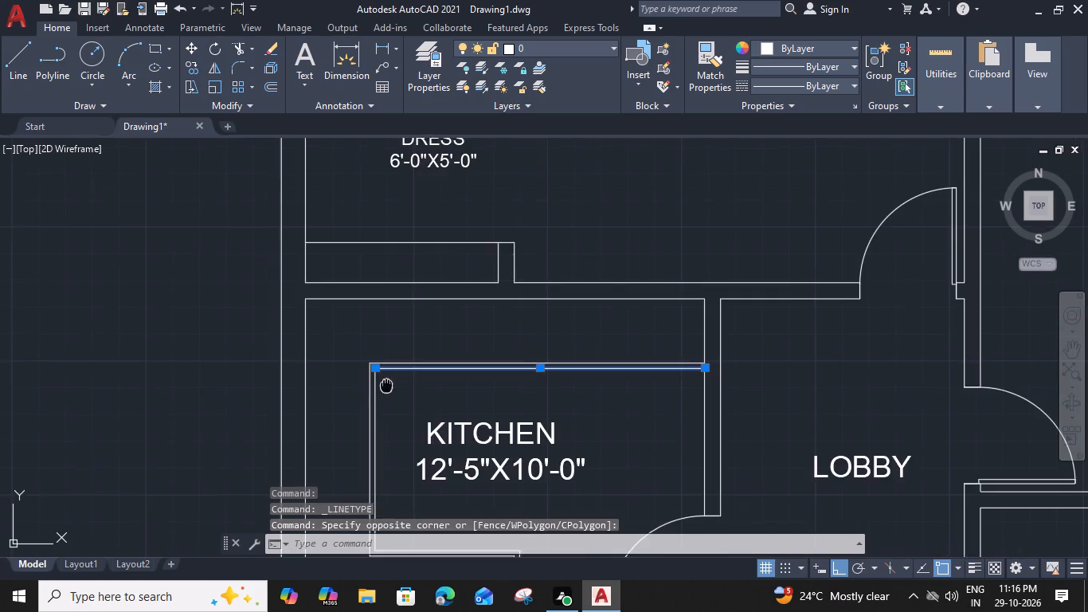
{"action": "middle_click_drag", "start_coordinate": [386, 373], "coordinate": [394, 264]}
{"action": "scroll", "coordinate": [383, 379], "scroll_direction": "up", "scroll_amount": 2}
{"action": "middle_click_drag", "start_coordinate": [406, 434], "coordinate": [406, 332]}
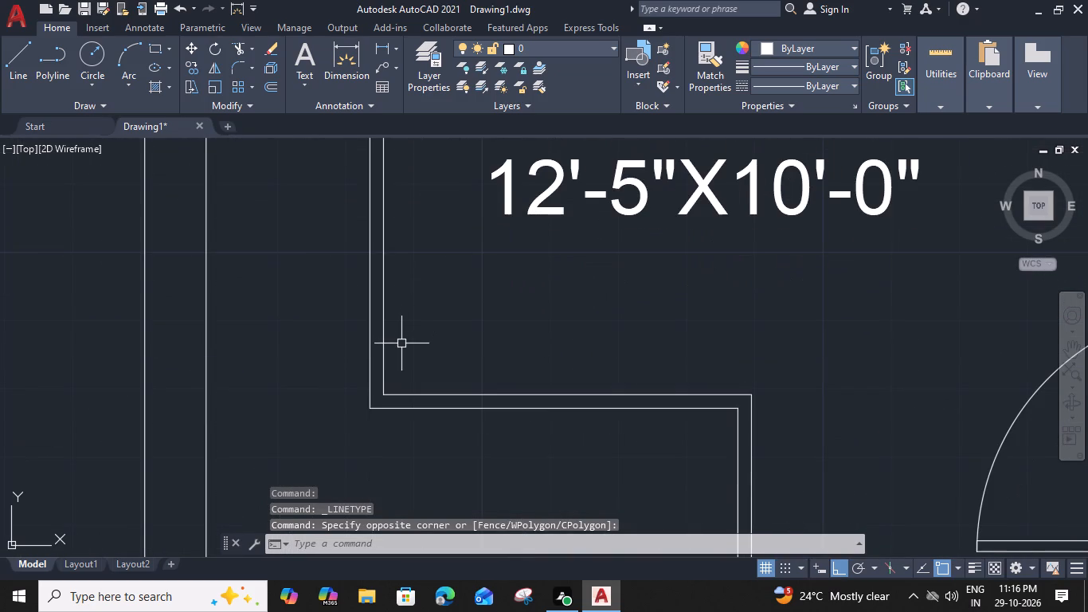
{"action": "left_click_drag", "start_coordinate": [401, 343], "coordinate": [401, 354], "text": "shift"}
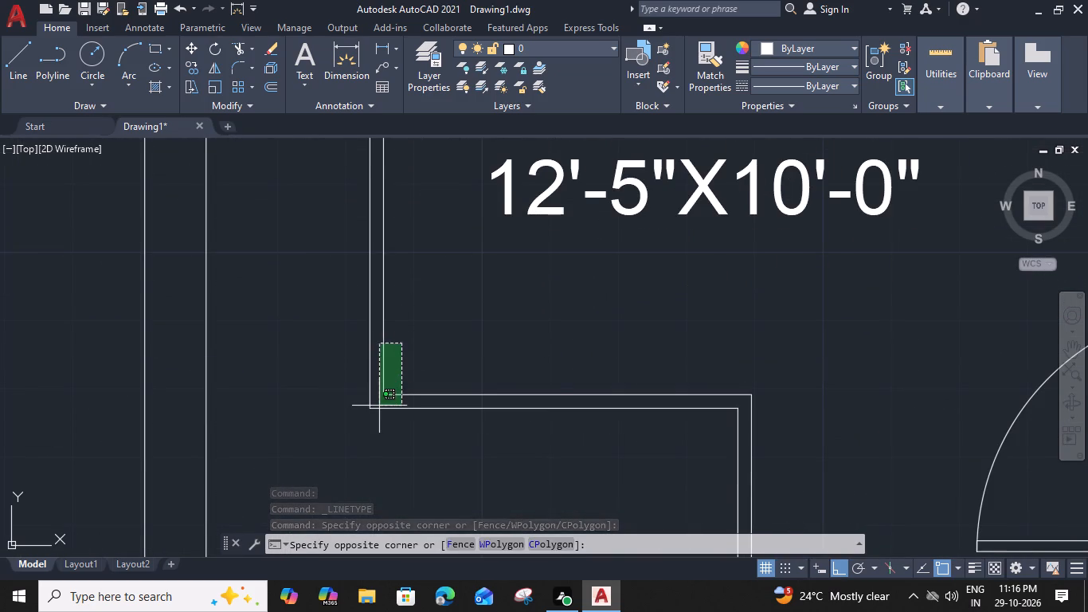
{"action": "left_click", "coordinate": [378, 404], "text": "shift"}
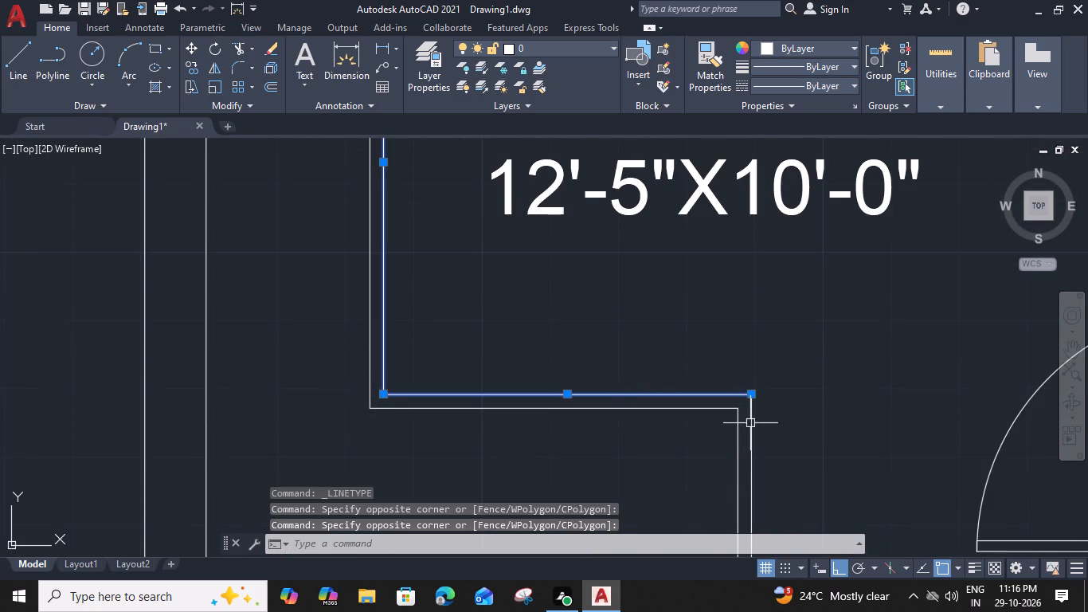
{"action": "left_click", "coordinate": [750, 423], "text": "shift"}
{"action": "left_click", "coordinate": [812, 84]}
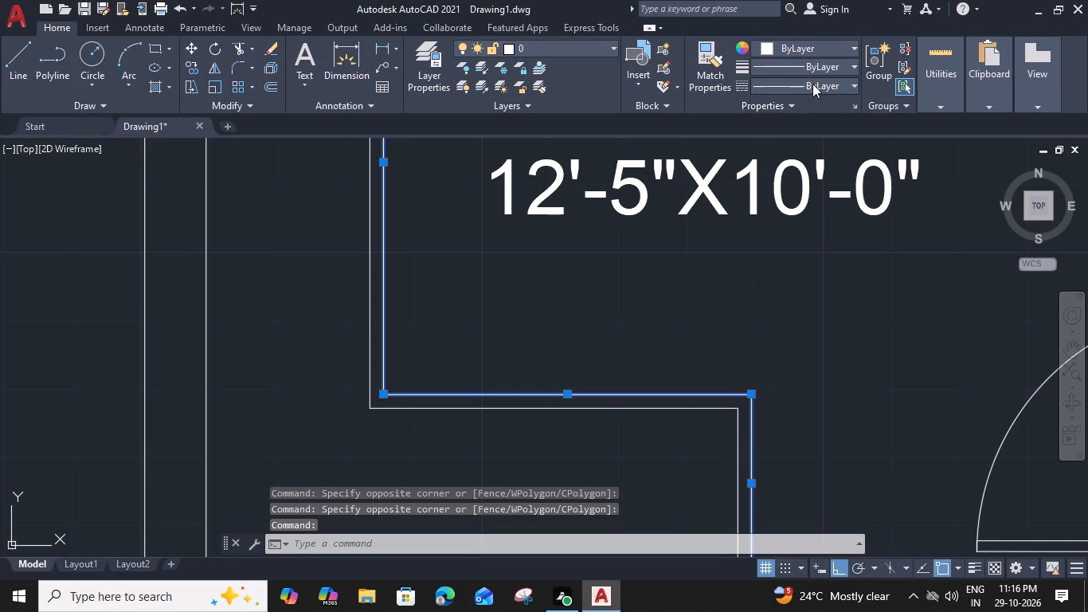
{"action": "left_click", "coordinate": [820, 142]}
{"action": "key", "text": "Escape"}
{"action": "scroll", "coordinate": [591, 308], "scroll_direction": "down", "scroll_amount": 2}
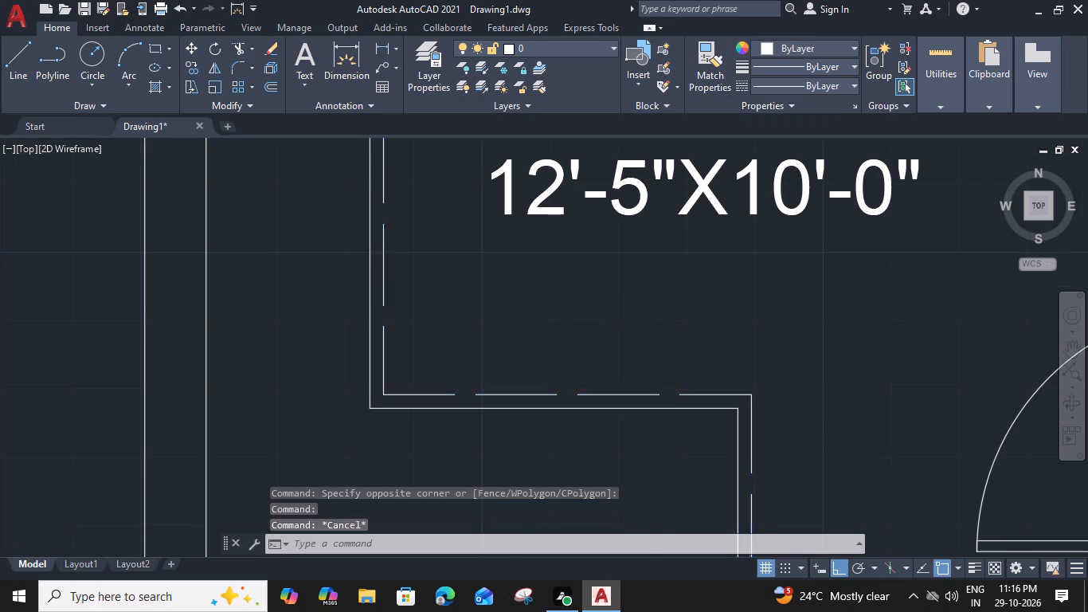
Insert the Toilet - Imperial block in the lounge, just east of the patio window.
{"action": "scroll", "coordinate": [571, 316], "scroll_direction": "down", "scroll_amount": 1}
{"action": "middle_click_drag", "start_coordinate": [562, 425], "coordinate": [507, 267]}
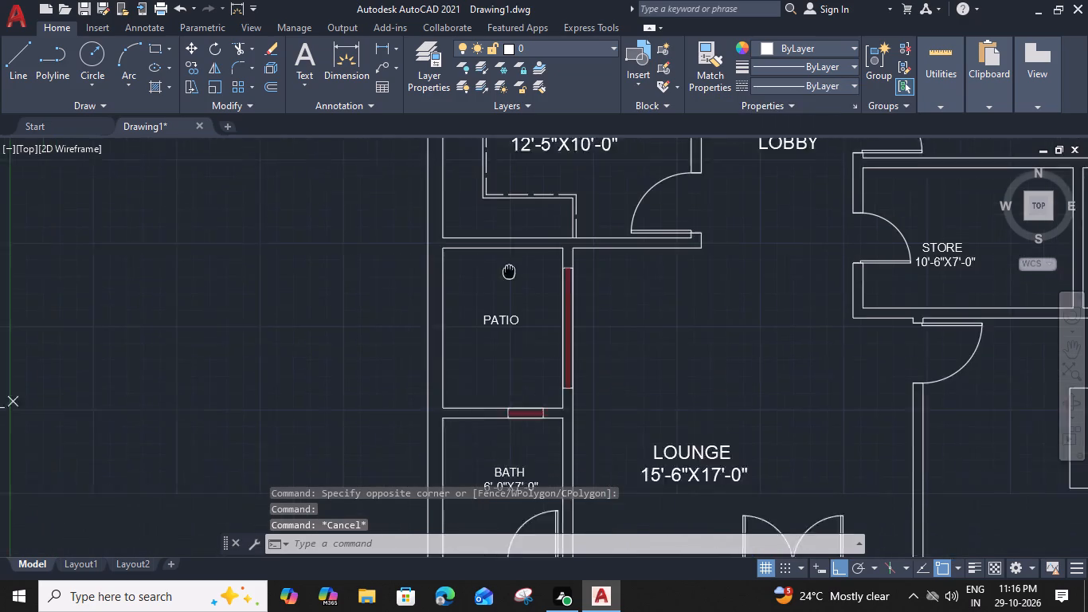
{"action": "middle_click_drag", "start_coordinate": [507, 267], "coordinate": [496, 233]}
{"action": "scroll", "coordinate": [527, 384], "scroll_direction": "down", "scroll_amount": 1}
{"action": "middle_click_drag", "start_coordinate": [538, 395], "coordinate": [512, 326]}
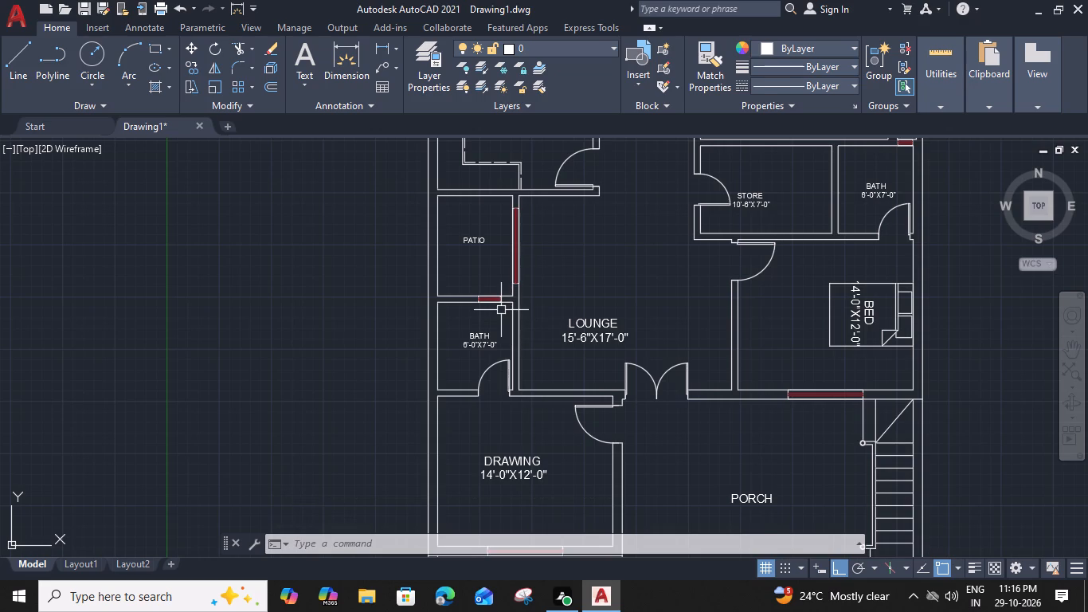
{"action": "key", "text": "ctrl+3"}
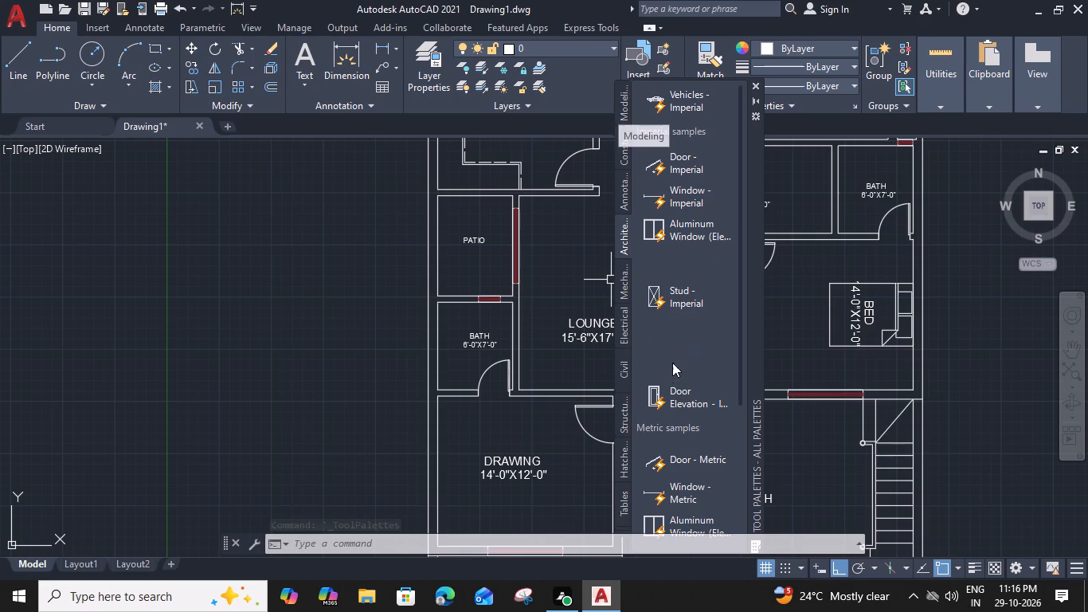
{"action": "left_click", "coordinate": [675, 320]}
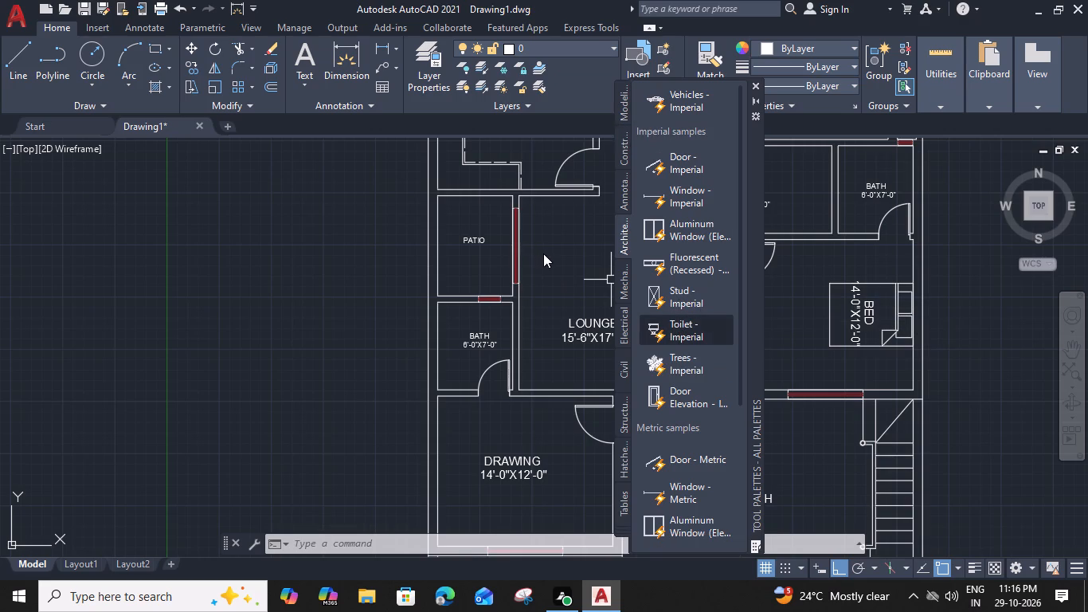
{"action": "left_click", "coordinate": [543, 253]}
Insert the Trees - Imperial block over the bath south of the patio.
{"action": "left_click", "coordinate": [660, 367]}
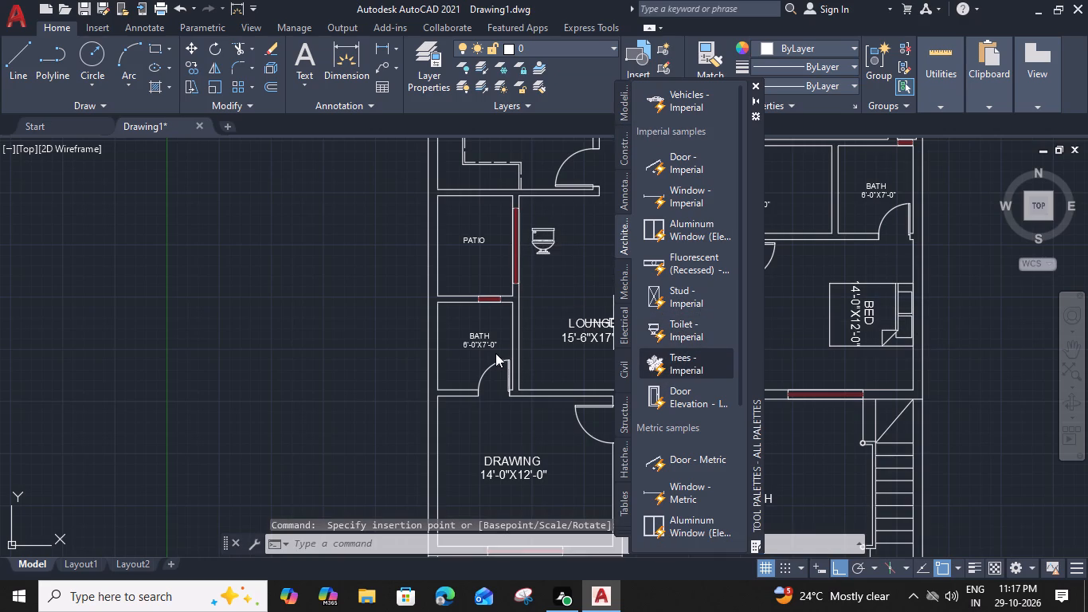
{"action": "left_click", "coordinate": [465, 354]}
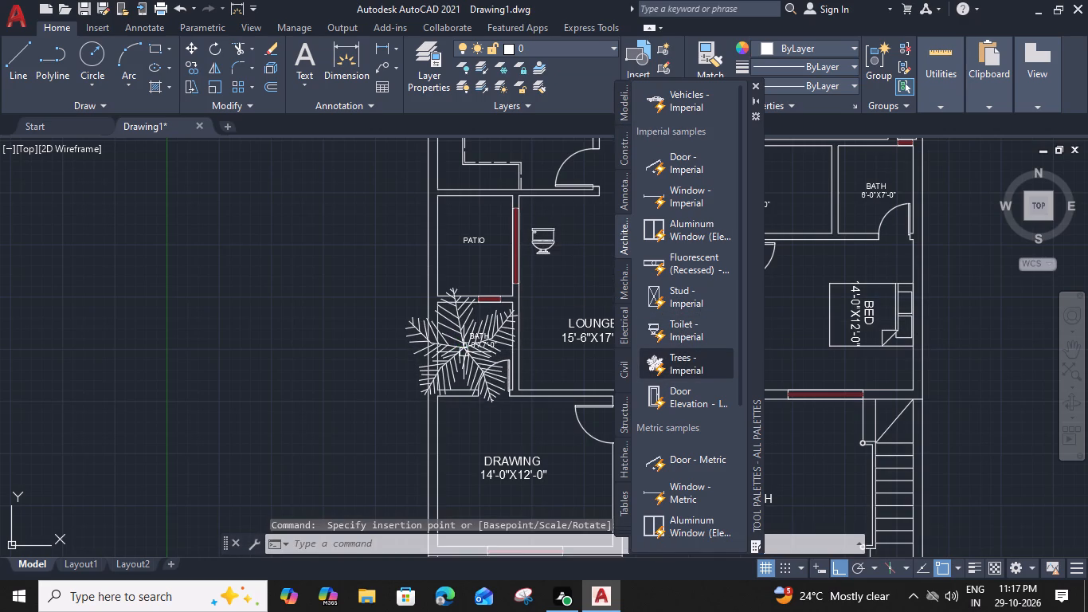
{"action": "left_click", "coordinate": [755, 85]}
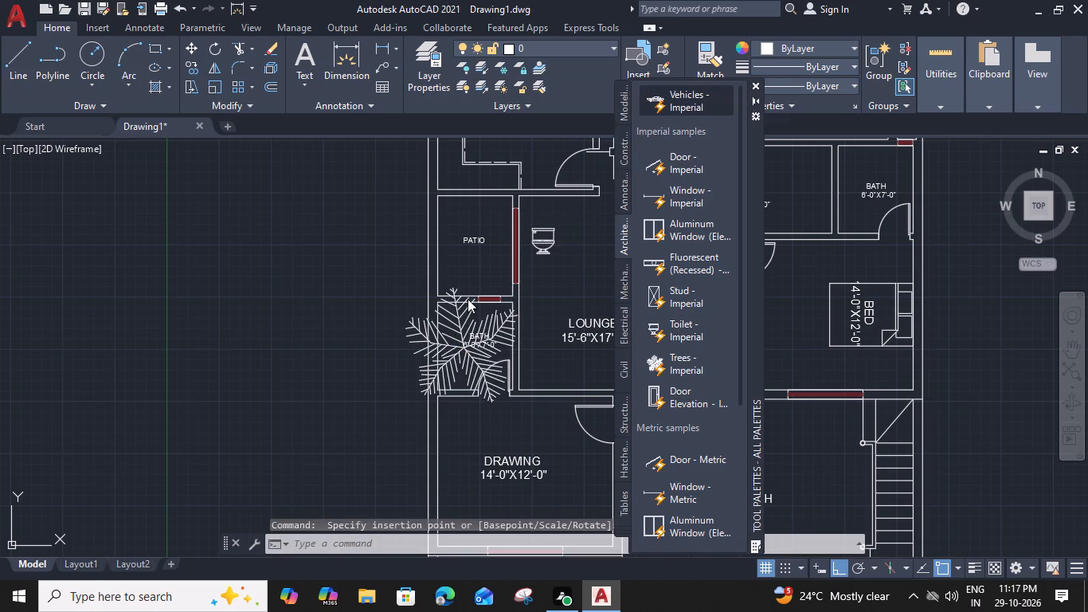
Scale the tree block down freehand so that it is small enough to fit in the patio.
{"action": "left_click", "coordinate": [461, 320]}
{"action": "type", "text": "SC"}
{"action": "key", "text": "space"}
{"action": "left_click", "coordinate": [456, 325]}
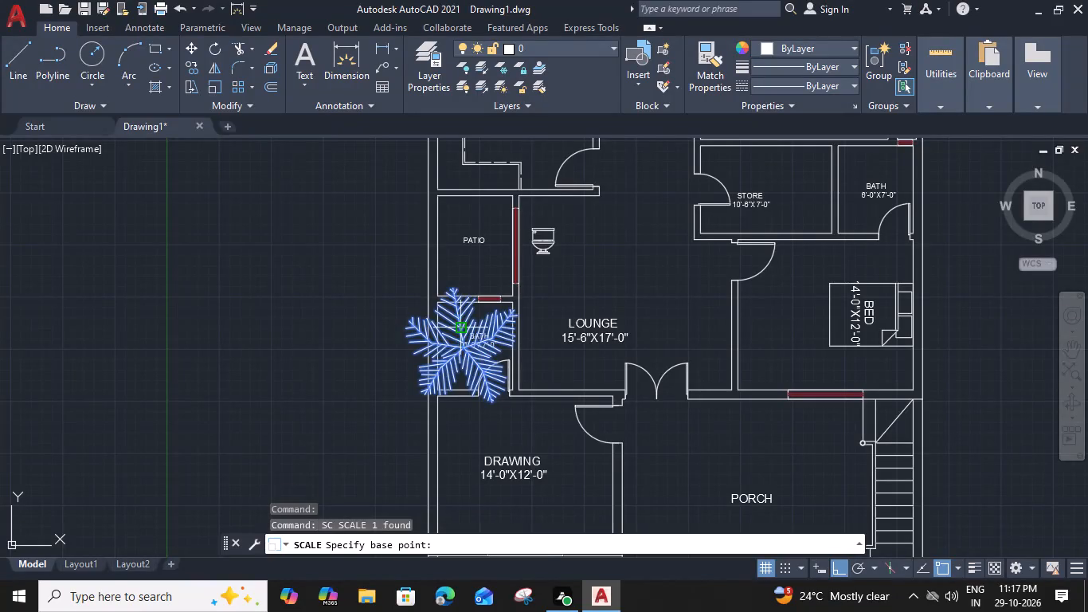
{"action": "scroll", "coordinate": [473, 324], "scroll_direction": "up", "scroll_amount": 3}
{"action": "left_click", "coordinate": [534, 318]}
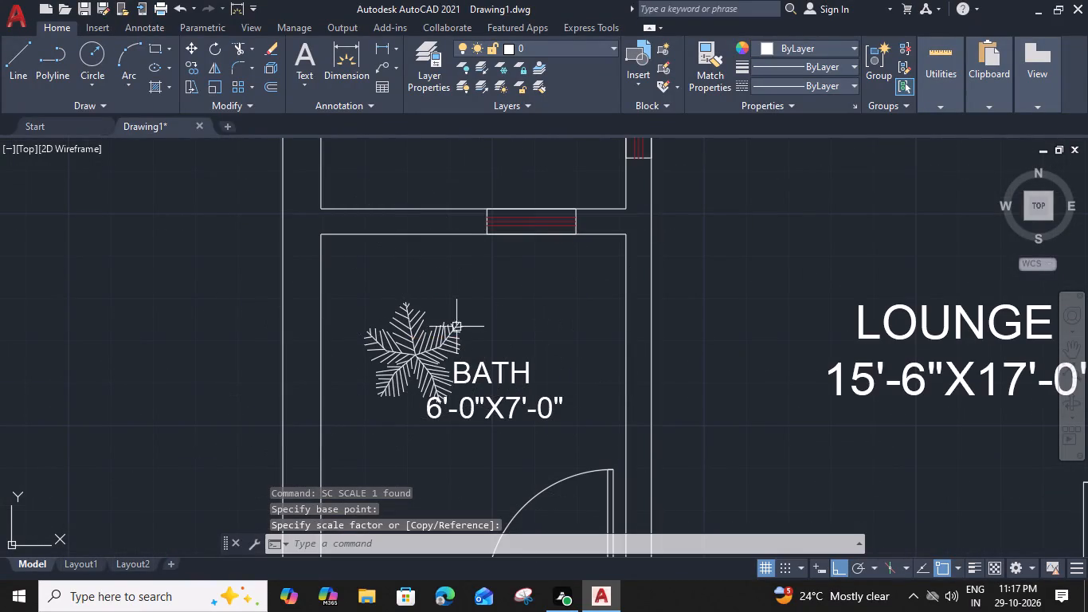
Move the small tree north from the bath into the patio, near its north wall above the PATIO label.
{"action": "left_click", "coordinate": [452, 329]}
{"action": "type", "text": "M"}
{"action": "key", "text": "space"}
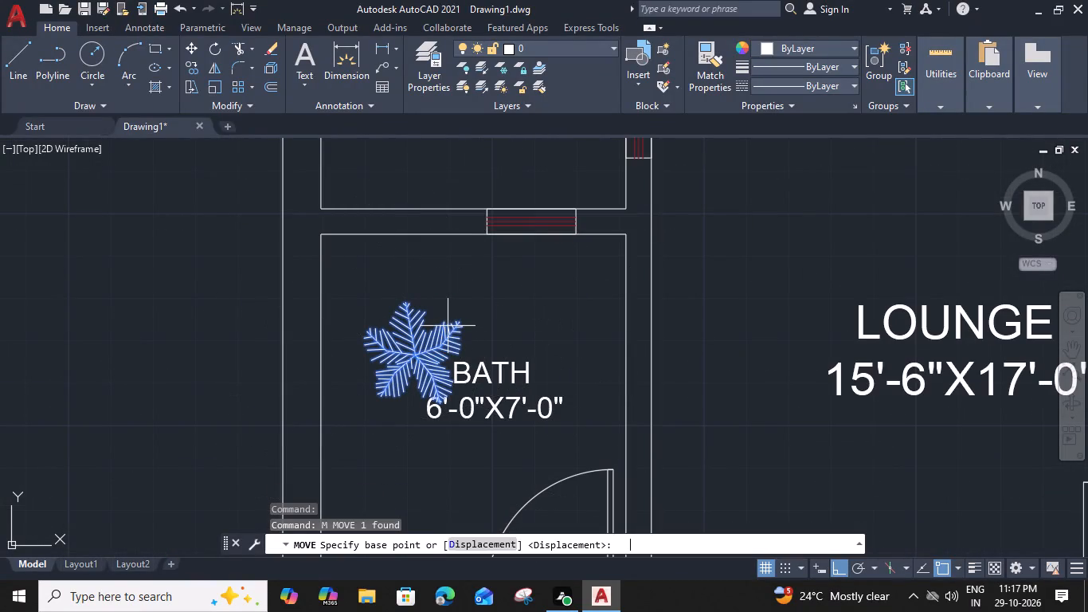
{"action": "left_click", "coordinate": [409, 301]}
{"action": "middle_click_drag", "start_coordinate": [382, 193], "coordinate": [429, 424]}
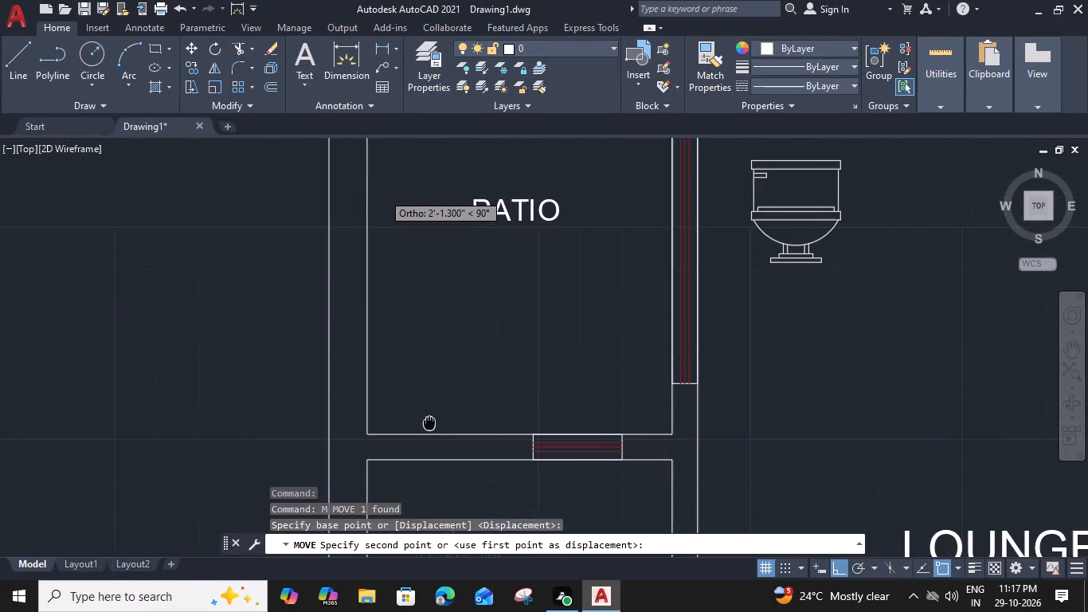
{"action": "middle_click_drag", "start_coordinate": [430, 210], "coordinate": [430, 365]}
{"action": "left_click", "coordinate": [419, 201]}
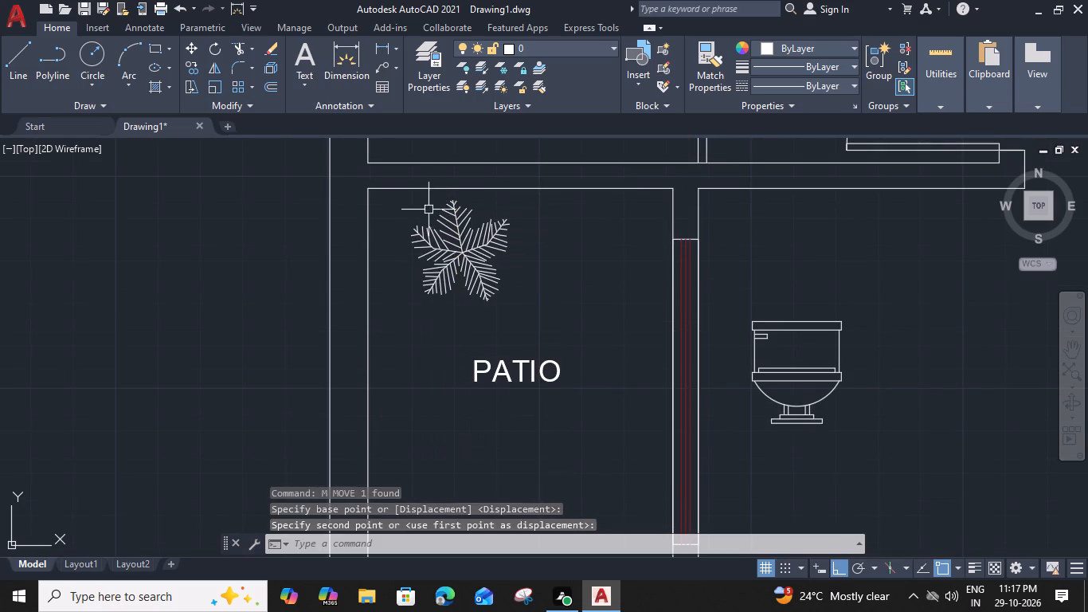
Copy the tree twice to the east to form a row of three along the patio's north wall.
{"action": "left_click", "coordinate": [472, 241]}
{"action": "type", "text": "CO"}
{"action": "key", "text": "space"}
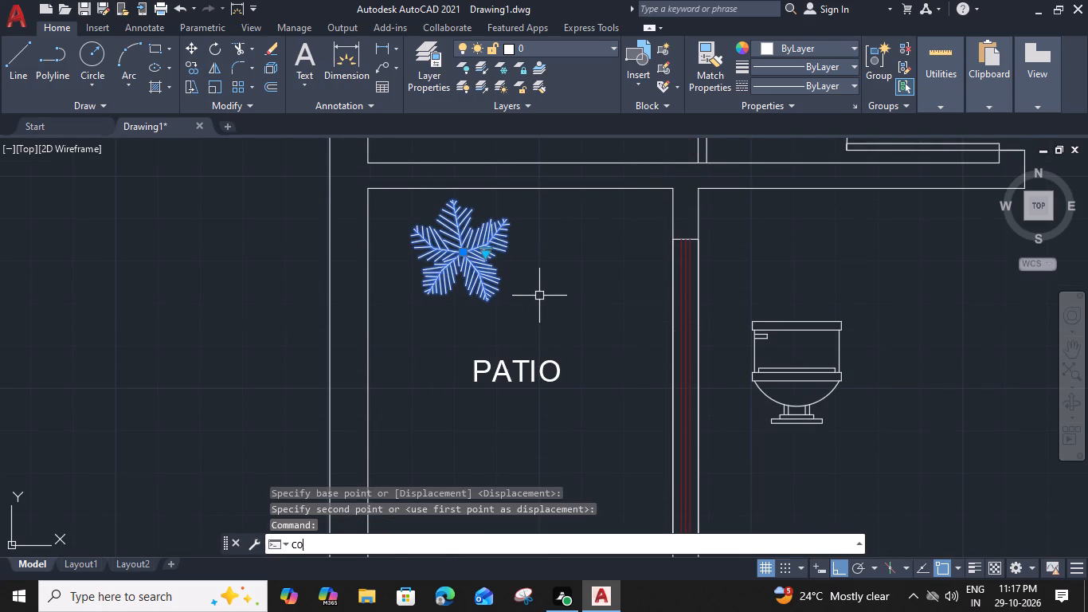
{"action": "left_click", "coordinate": [508, 210]}
{"action": "left_click", "coordinate": [587, 226]}
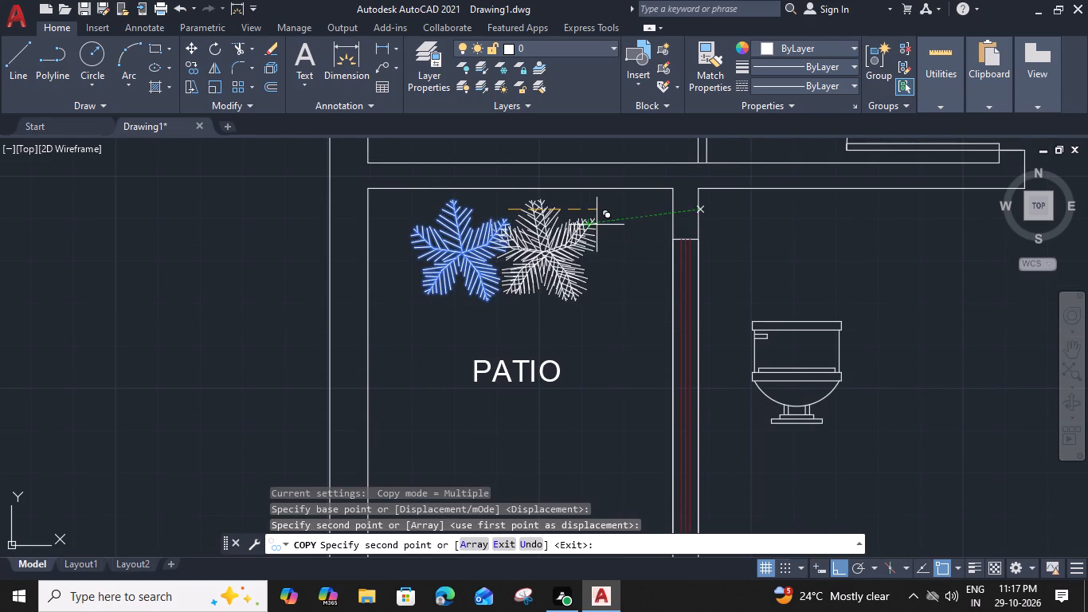
{"action": "scroll", "coordinate": [647, 222], "scroll_direction": "up", "scroll_amount": 2}
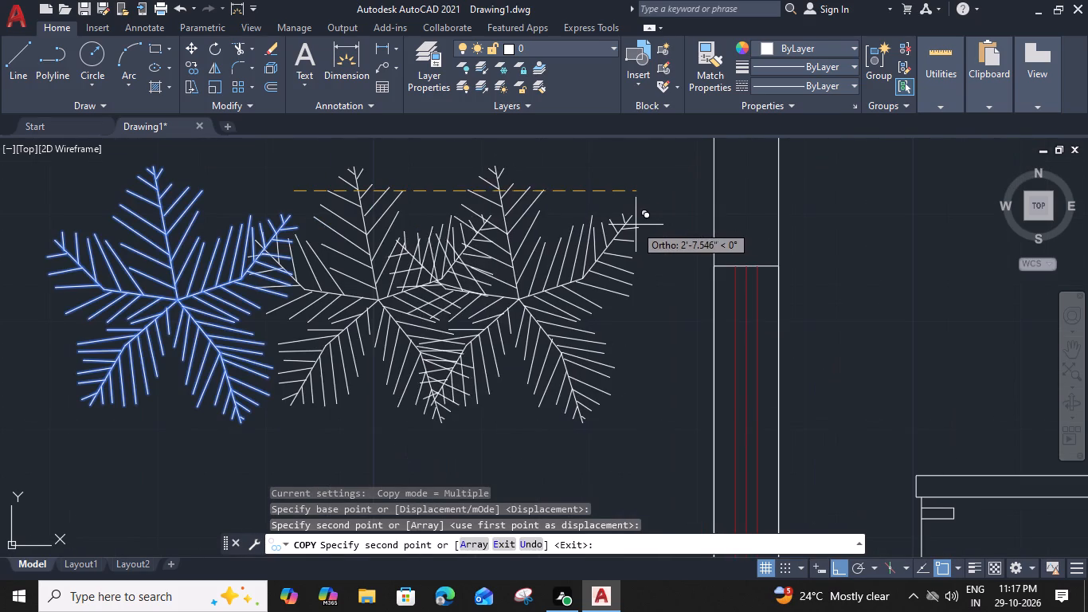
{"action": "left_click", "coordinate": [689, 222]}
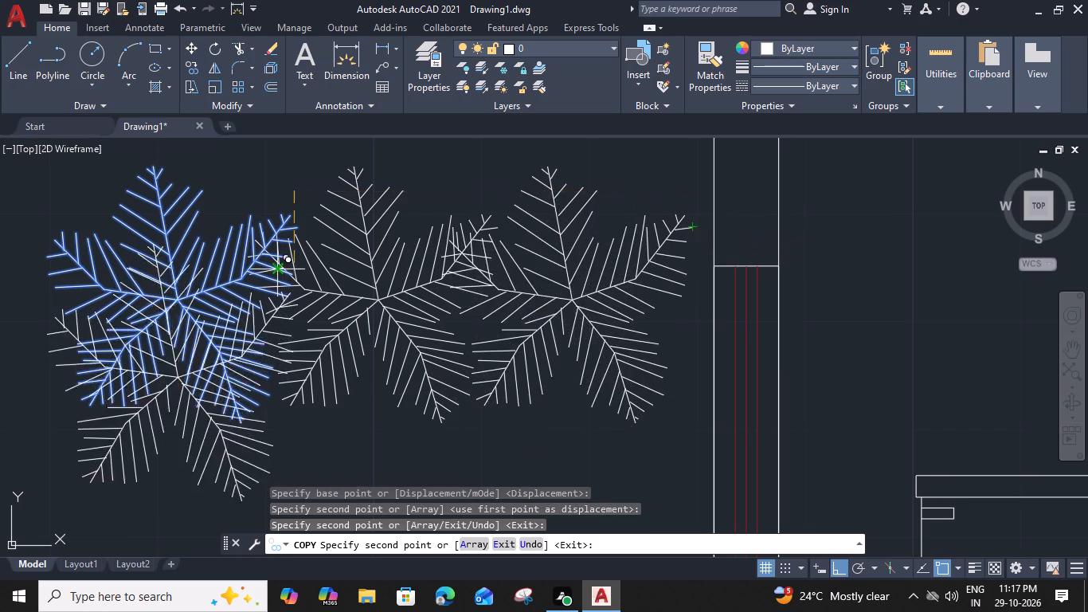
{"action": "middle_click_drag", "start_coordinate": [278, 272], "coordinate": [709, 167]}
{"action": "key", "text": "Escape"}
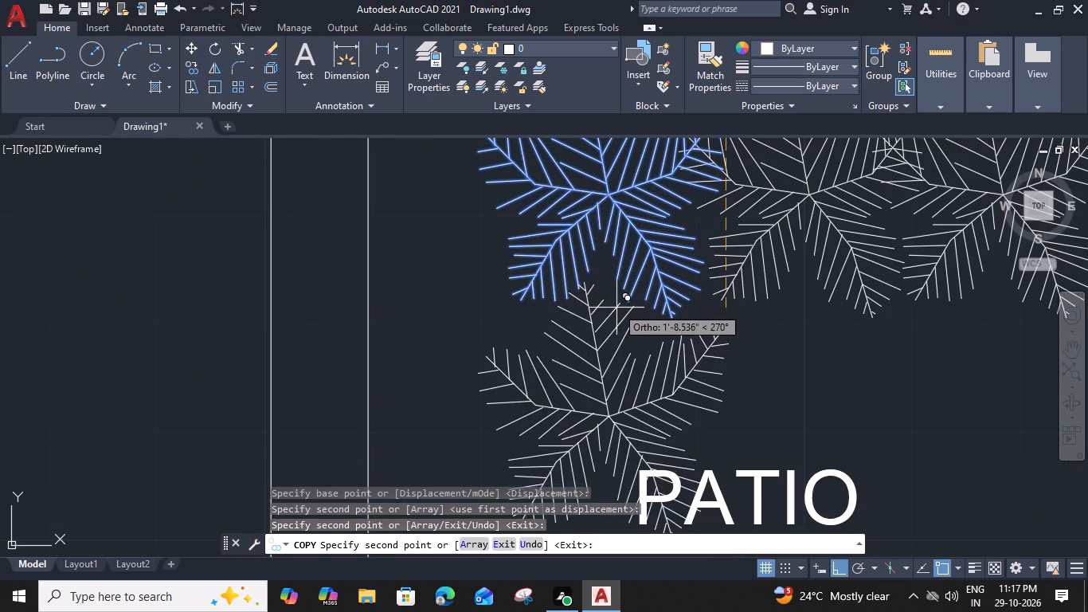
Move the westernmost tree straight west, closer to the patio's west wall.
{"action": "left_click", "coordinate": [569, 218]}
{"action": "type", "text": "M"}
{"action": "key", "text": "space"}
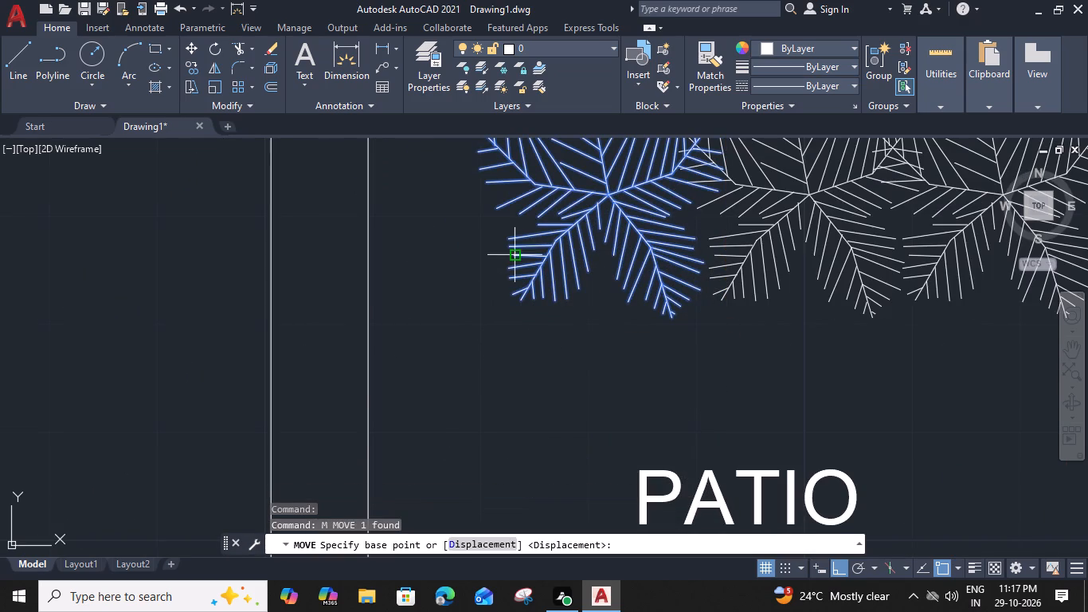
{"action": "left_click", "coordinate": [514, 238]}
{"action": "left_click", "coordinate": [416, 248]}
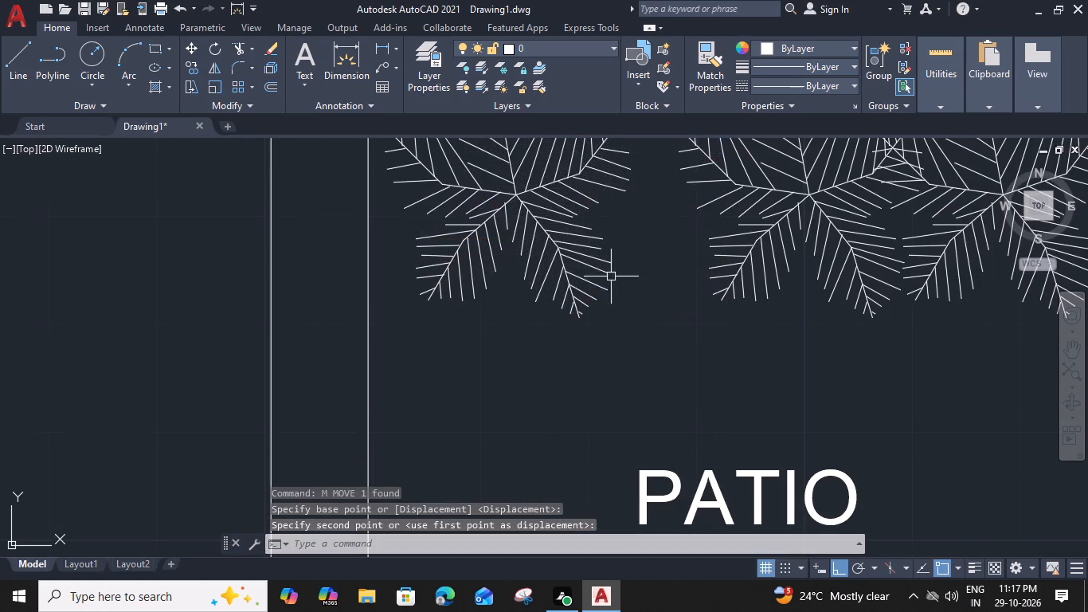
Move the middle tree of the patio's north row slightly west to even out the spacing between the three trees.
{"action": "middle_click_drag", "start_coordinate": [614, 277], "coordinate": [483, 323]}
{"action": "left_click", "coordinate": [583, 308]}
{"action": "left_click", "coordinate": [585, 339]}
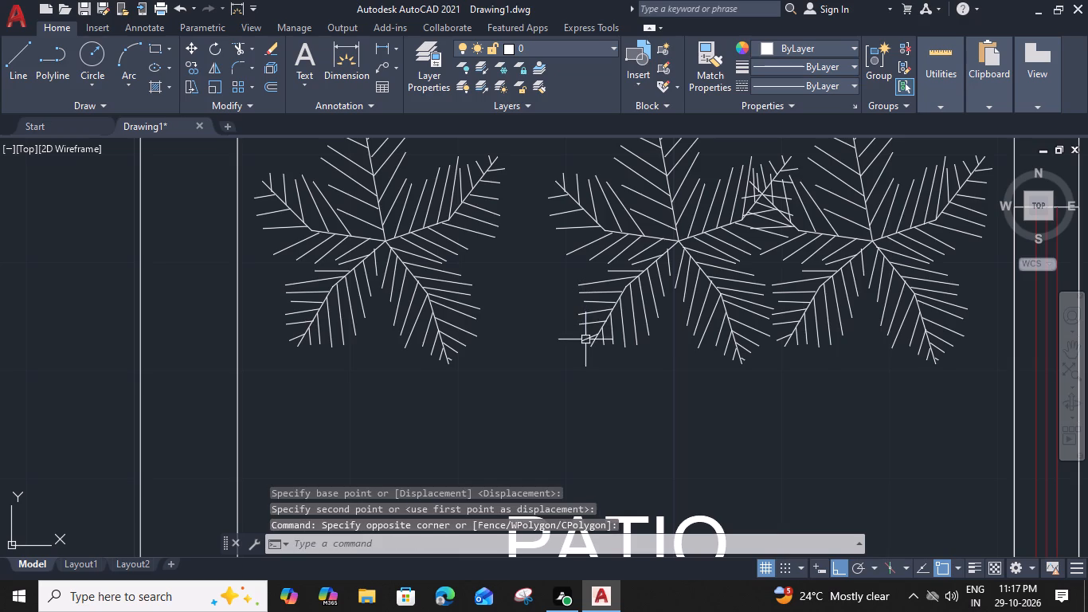
{"action": "left_click", "coordinate": [598, 333]}
{"action": "type", "text": "M"}
{"action": "key", "text": "space"}
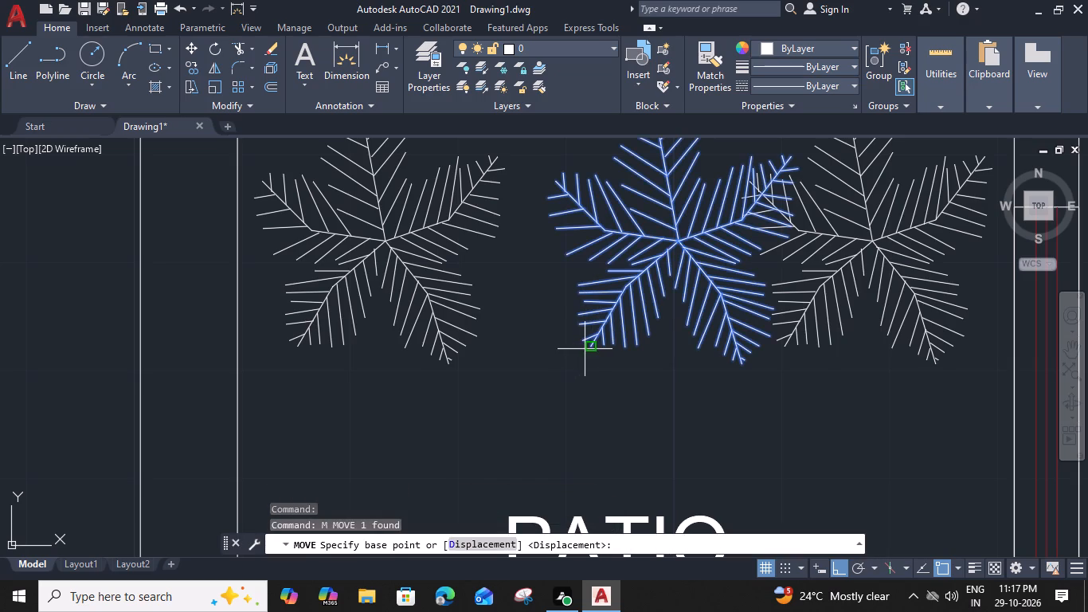
{"action": "left_click", "coordinate": [585, 349]}
{"action": "left_click", "coordinate": [549, 347]}
Mirror the three trees about a horizontal line across the middle of the patio, keeping the originals, to form a south row.
{"action": "scroll", "coordinate": [549, 347], "scroll_direction": "down", "scroll_amount": 3}
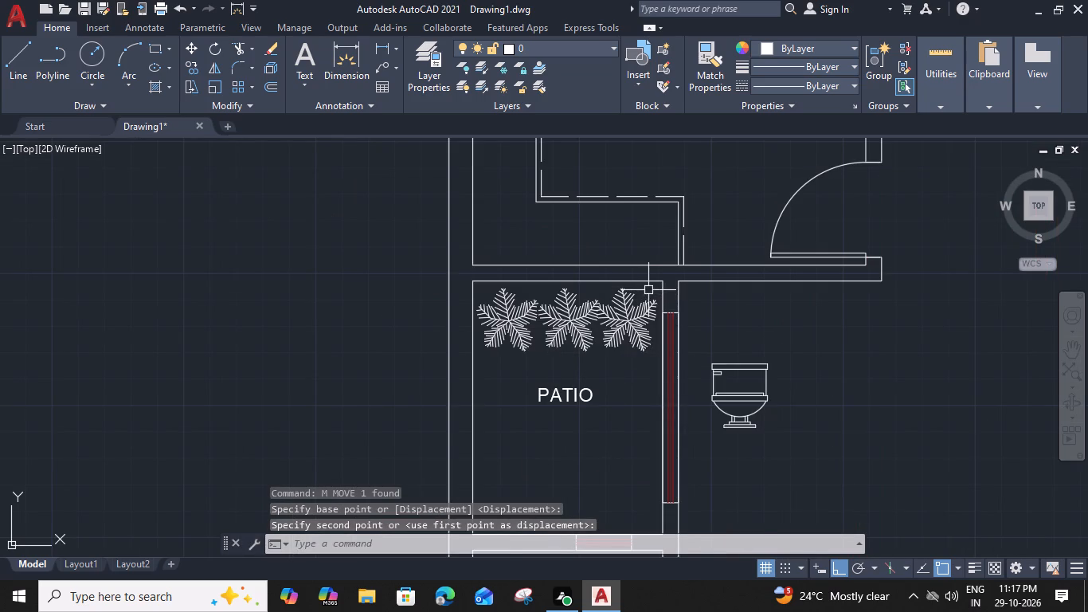
{"action": "left_click", "coordinate": [648, 290]}
{"action": "left_click", "coordinate": [498, 359]}
{"action": "type", "text": "MI"}
{"action": "key", "text": "space"}
{"action": "scroll", "coordinate": [494, 360], "scroll_direction": "down", "scroll_amount": 1}
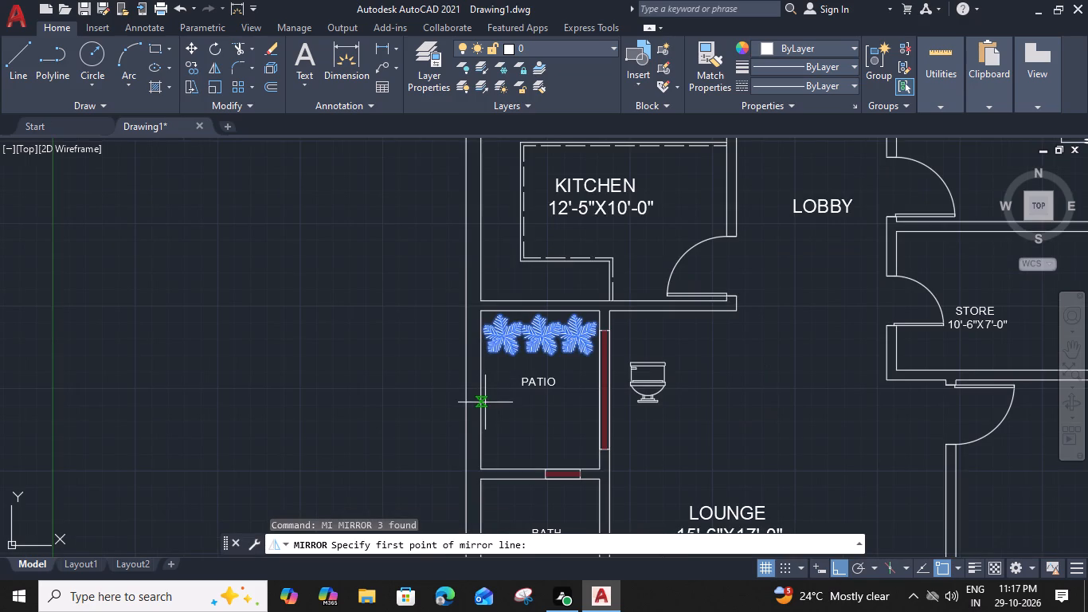
{"action": "left_click", "coordinate": [482, 390]}
{"action": "scroll", "coordinate": [597, 387], "scroll_direction": "up", "scroll_amount": 1}
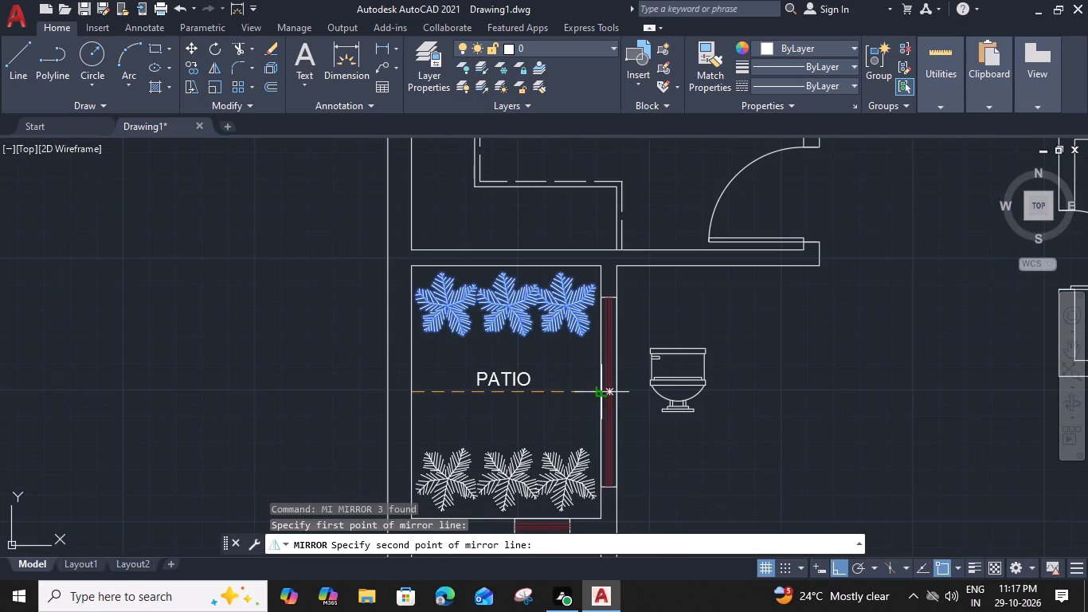
{"action": "left_click", "coordinate": [597, 387]}
{"action": "key", "text": "space"}
Switch the toilet block east of the patio to the Elongated (Plan) view.
{"action": "scroll", "coordinate": [601, 375], "scroll_direction": "down", "scroll_amount": 2}
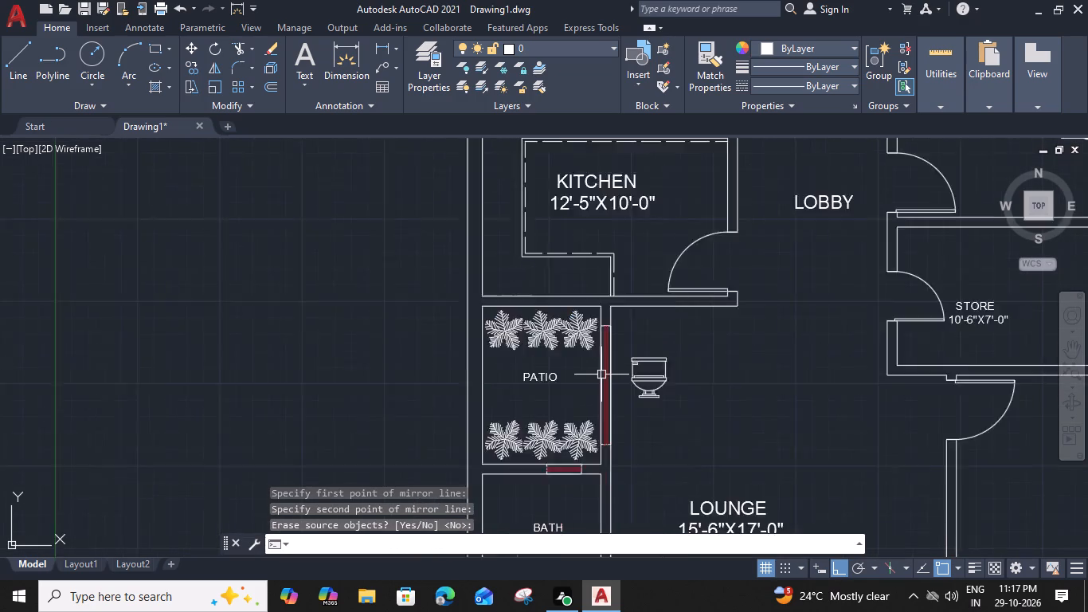
{"action": "left_click", "coordinate": [637, 377]}
{"action": "scroll", "coordinate": [621, 398], "scroll_direction": "up", "scroll_amount": 2}
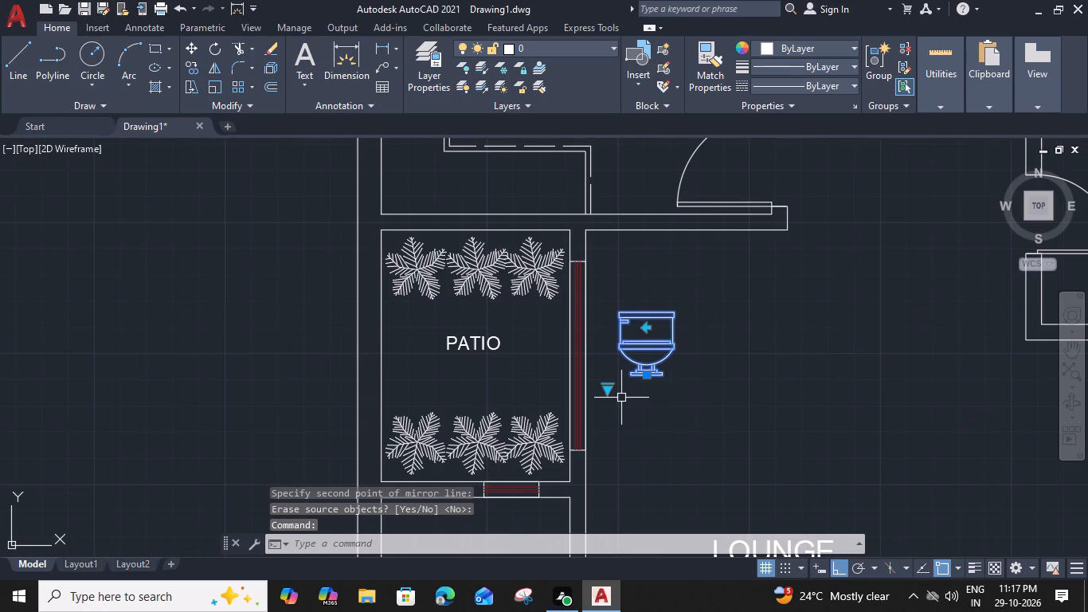
{"action": "left_click", "coordinate": [607, 390]}
{"action": "left_click", "coordinate": [636, 426]}
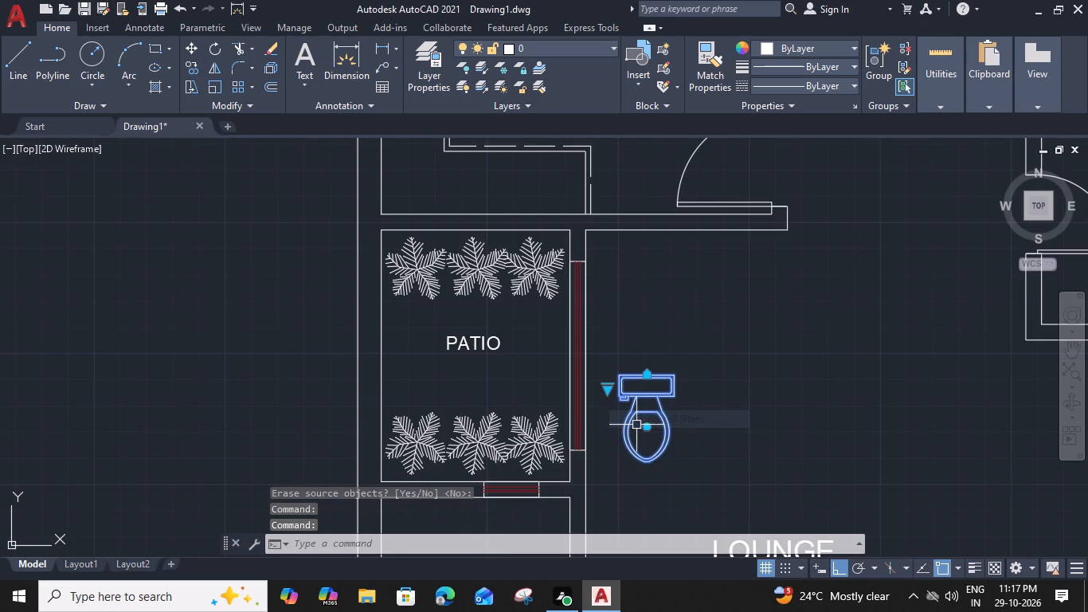
Move the toilet by its tank's back midpoint onto the north wall of the bath south of the patio.
{"action": "key", "text": "m"}
{"action": "key", "text": "space"}
{"action": "scroll", "coordinate": [645, 372], "scroll_direction": "up", "scroll_amount": 2}
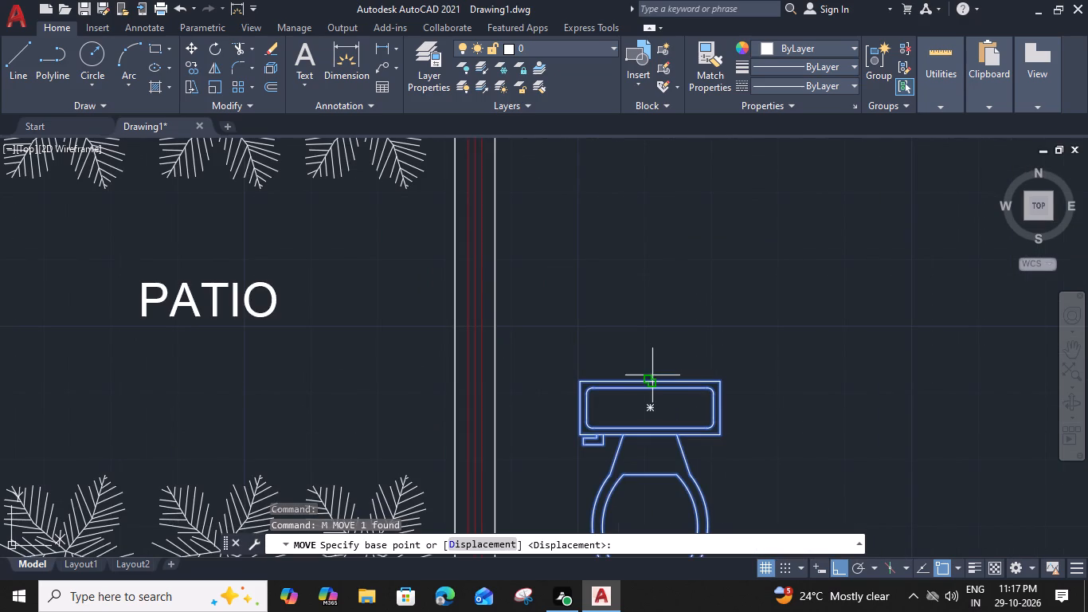
{"action": "left_click", "coordinate": [651, 381]}
{"action": "scroll", "coordinate": [647, 386], "scroll_direction": "down", "scroll_amount": 3}
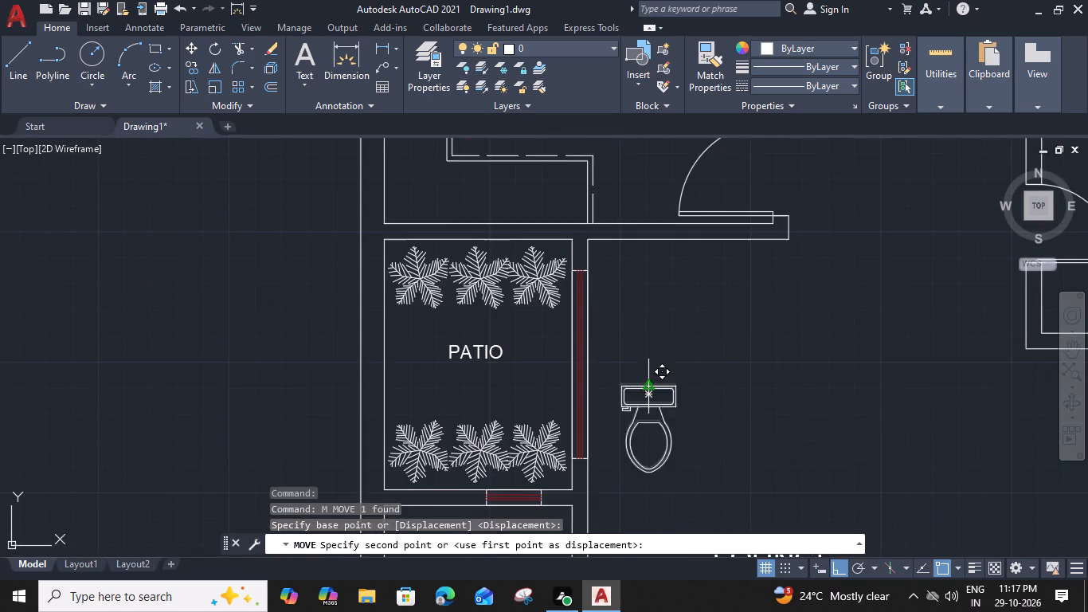
{"action": "middle_click_drag", "start_coordinate": [624, 415], "coordinate": [726, 209]}
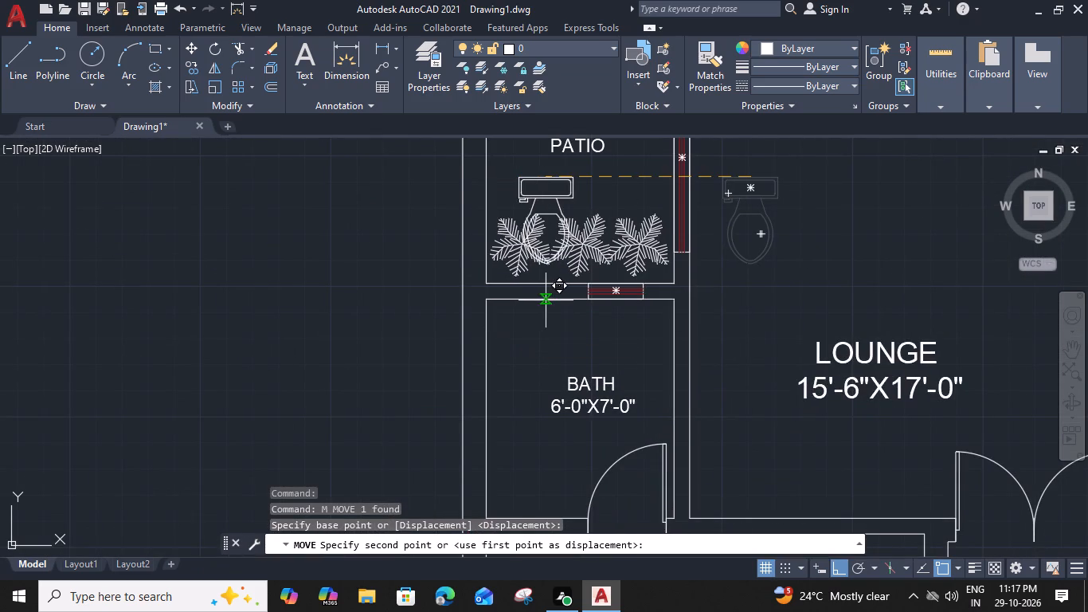
{"action": "left_click", "coordinate": [546, 301]}
Change the toilet in the bath south of the patio to the Round (Plan) view.
{"action": "left_click", "coordinate": [547, 329]}
{"action": "left_click", "coordinate": [520, 354]}
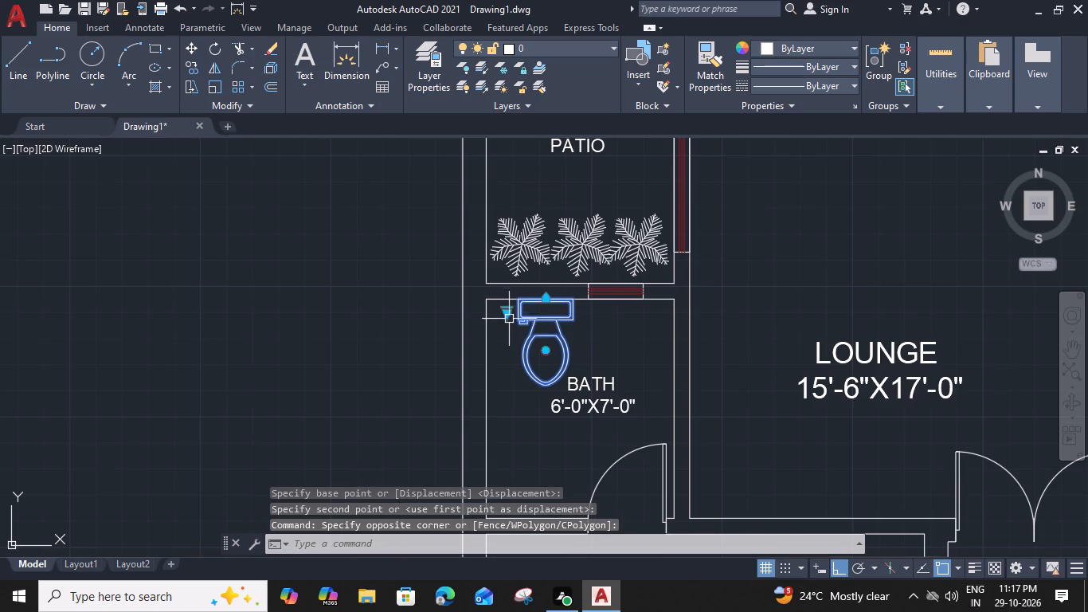
{"action": "left_click", "coordinate": [507, 316]}
{"action": "left_click", "coordinate": [507, 312]}
{"action": "left_click", "coordinate": [535, 328]}
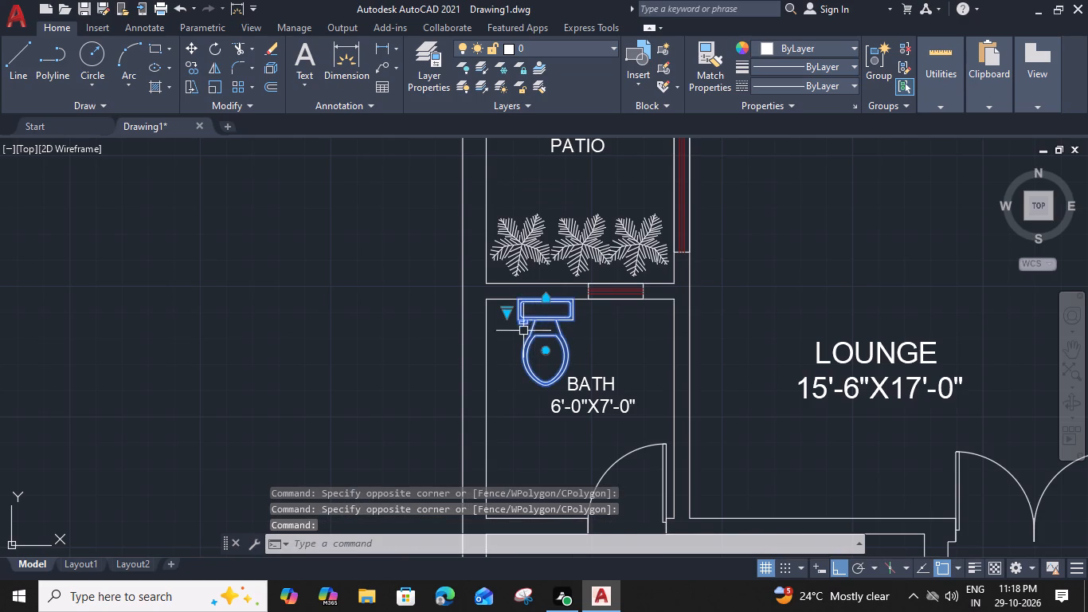
{"action": "left_click", "coordinate": [508, 315]}
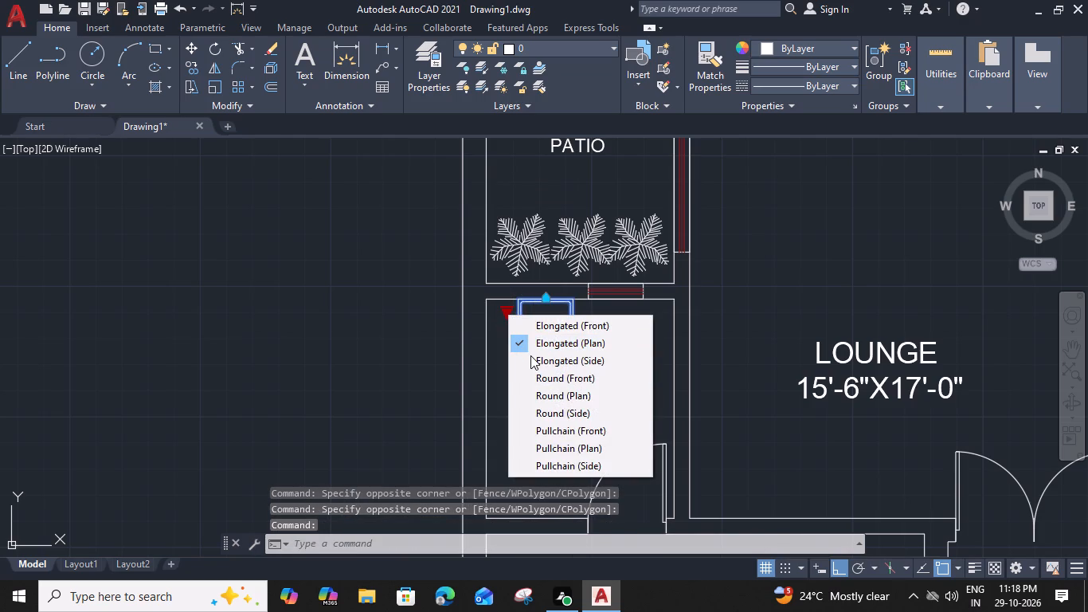
{"action": "left_click", "coordinate": [543, 396]}
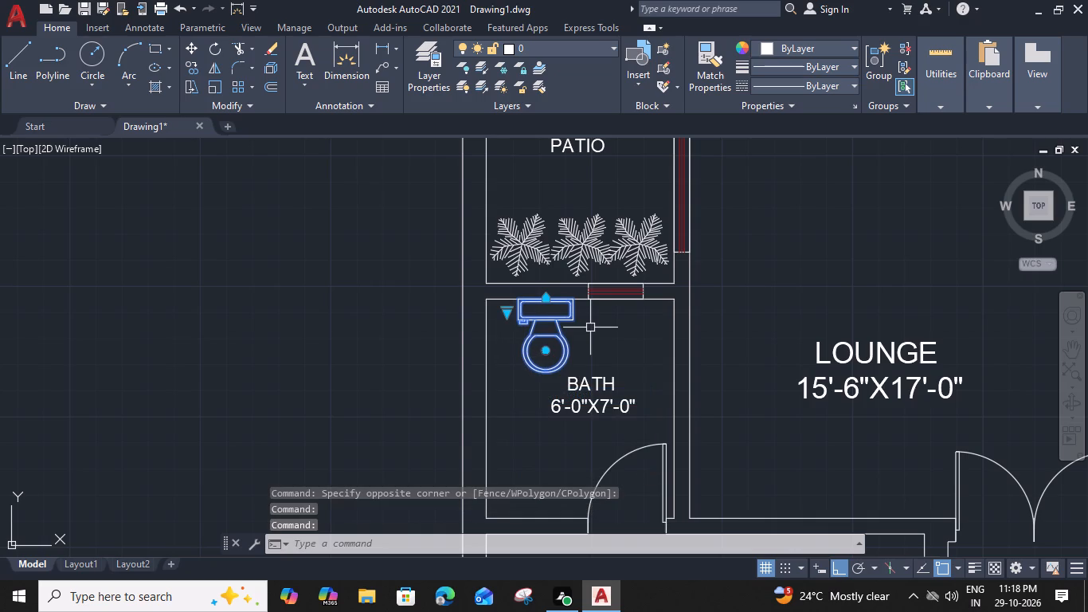
Copy the toilet to the north walls of the northwest bath, the northeast bath and the bath beside the store.
{"action": "key", "text": "c"}
{"action": "key", "text": "o"}
{"action": "key", "text": "space"}
{"action": "scroll", "coordinate": [569, 317], "scroll_direction": "up", "scroll_amount": 1}
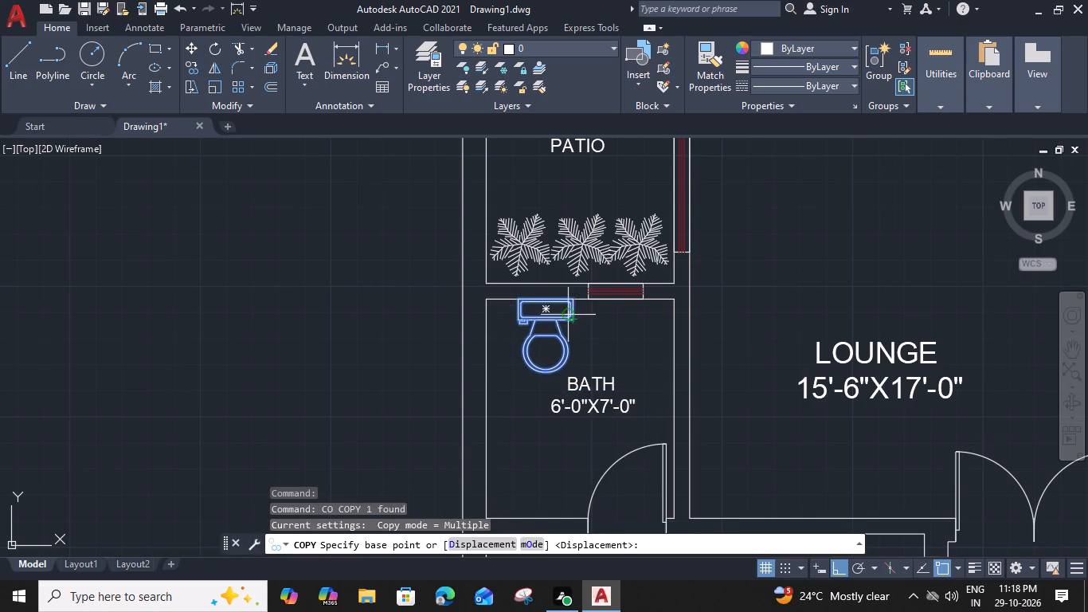
{"action": "scroll", "coordinate": [569, 317], "scroll_direction": "up", "scroll_amount": 2}
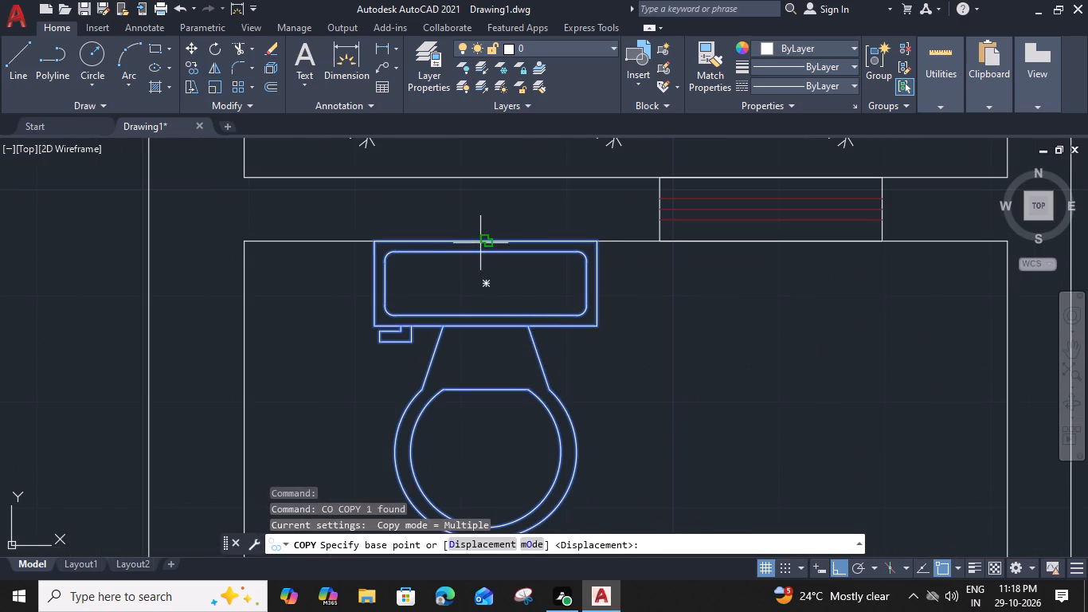
{"action": "left_click", "coordinate": [480, 243]}
{"action": "scroll", "coordinate": [480, 243], "scroll_direction": "down", "scroll_amount": 2}
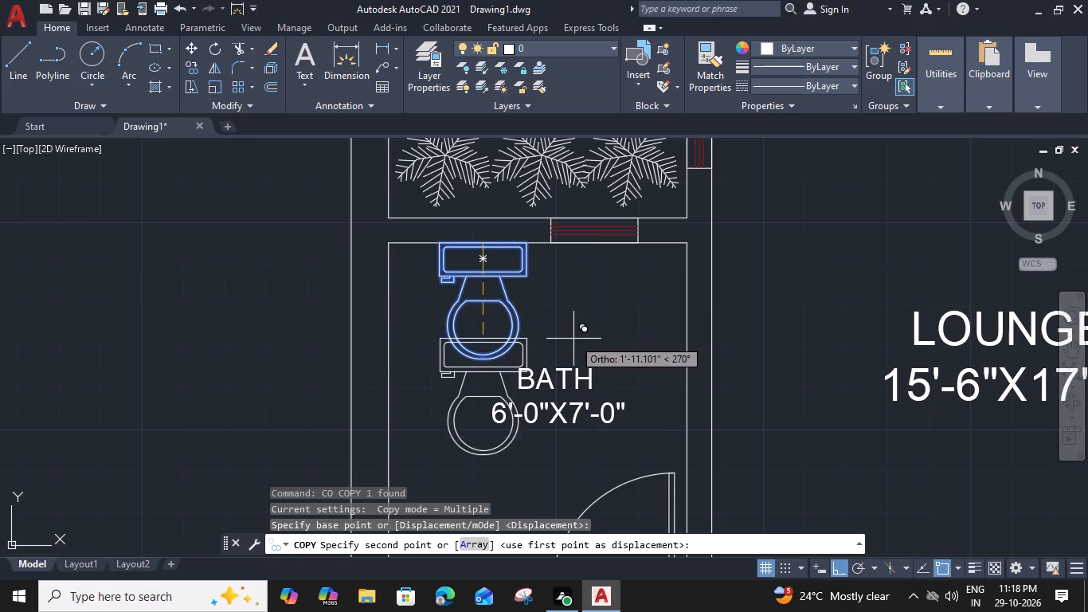
{"action": "scroll", "coordinate": [574, 269], "scroll_direction": "down", "scroll_amount": 4}
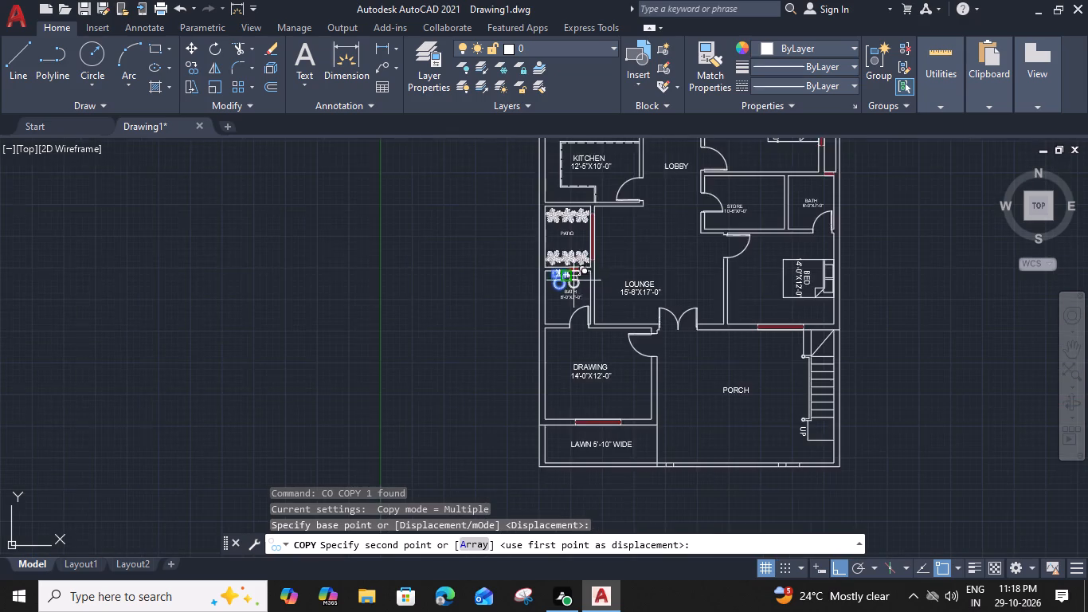
{"action": "middle_click_drag", "start_coordinate": [575, 272], "coordinate": [537, 546]}
{"action": "scroll", "coordinate": [521, 357], "scroll_direction": "up", "scroll_amount": 2}
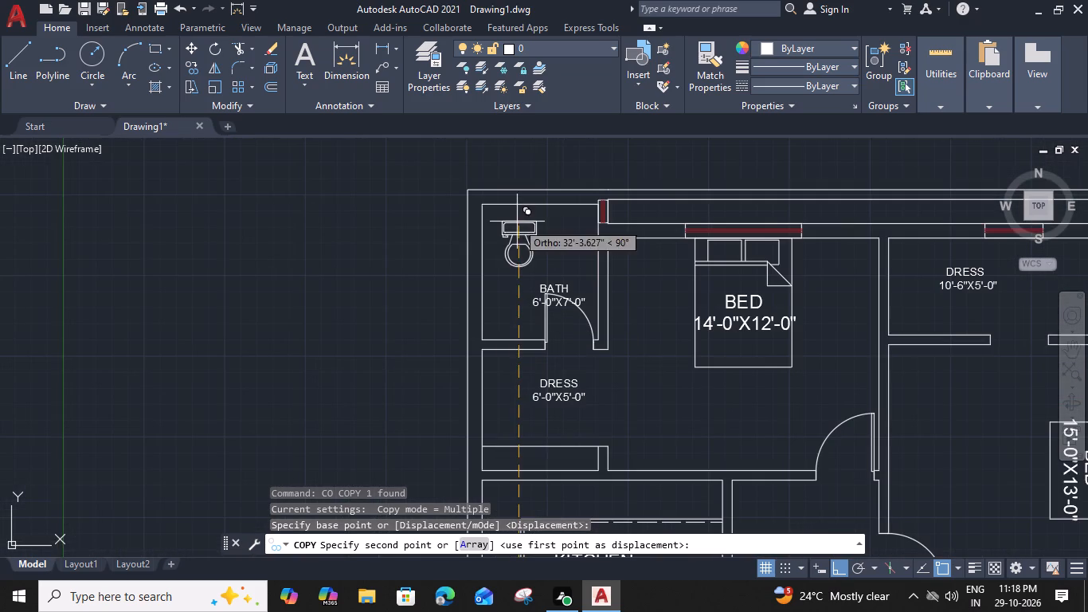
{"action": "left_click", "coordinate": [519, 203]}
{"action": "scroll", "coordinate": [529, 274], "scroll_direction": "down", "scroll_amount": 1}
{"action": "middle_click_drag", "start_coordinate": [603, 299], "coordinate": [583, 299]}
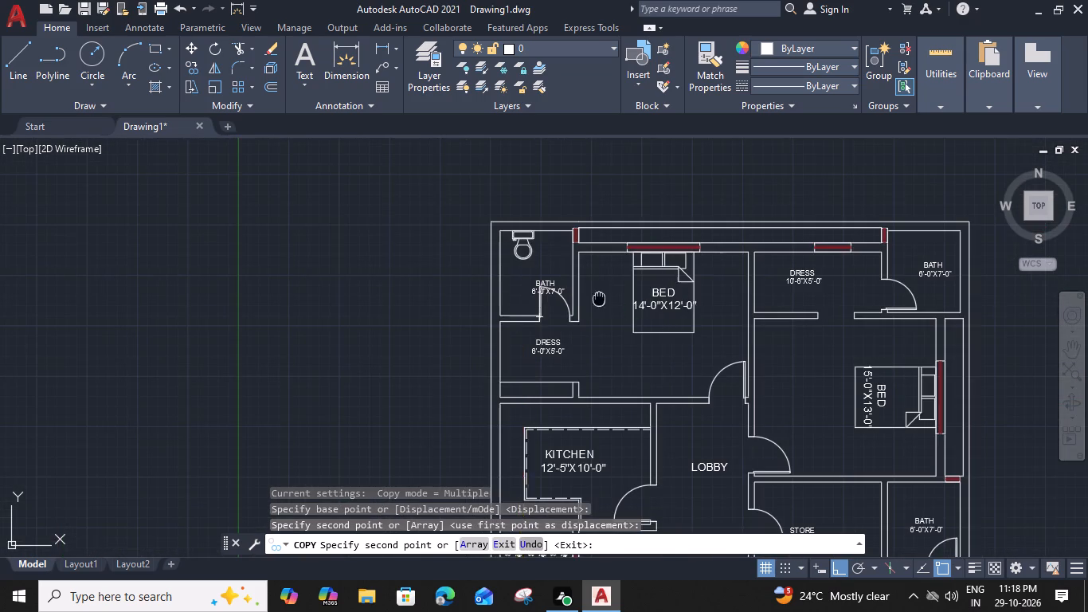
{"action": "middle_click_drag", "start_coordinate": [583, 299], "coordinate": [446, 323]}
{"action": "left_click", "coordinate": [773, 257]}
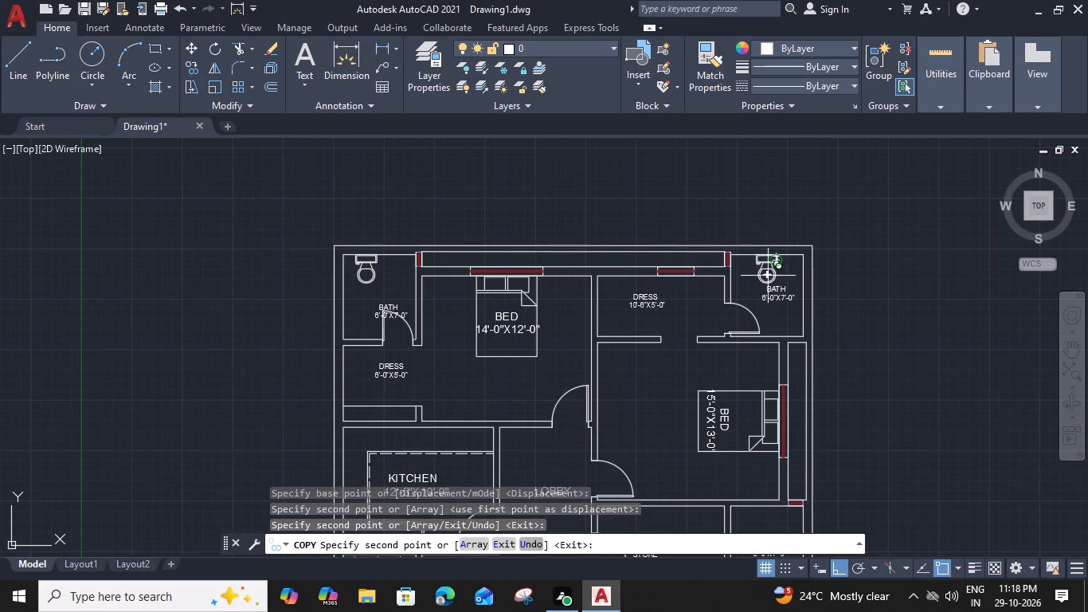
{"action": "middle_click_drag", "start_coordinate": [739, 441], "coordinate": [707, 281]}
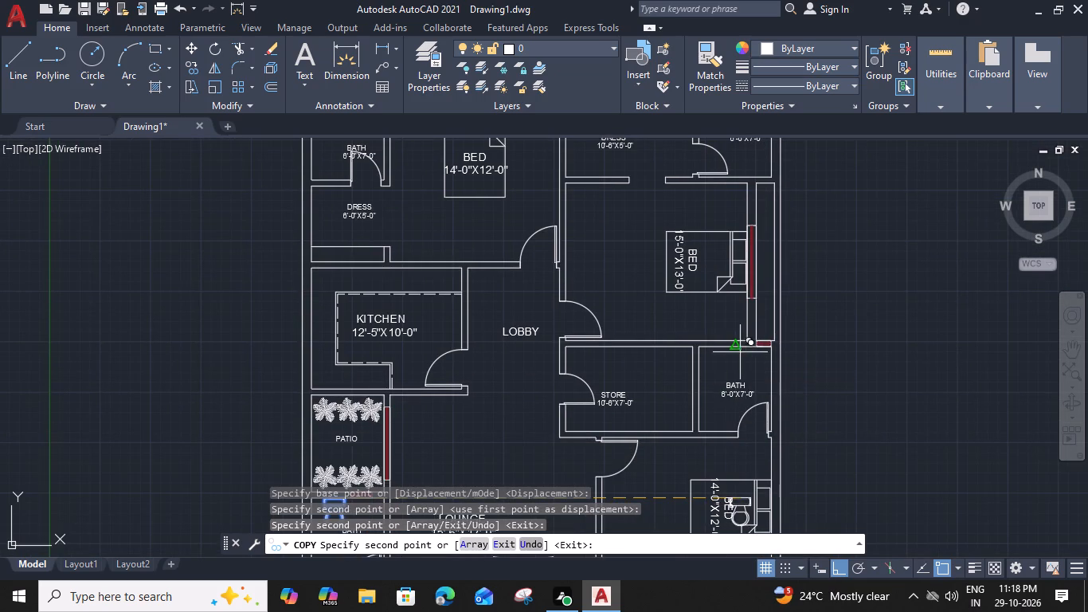
{"action": "left_click", "coordinate": [736, 350]}
{"action": "key", "text": "Escape"}
Move the northwest bath's label straight north about 1'-1.6", clear of the door swing.
{"action": "middle_click_drag", "start_coordinate": [594, 374], "coordinate": [833, 524]}
{"action": "scroll", "coordinate": [682, 450], "scroll_direction": "down", "scroll_amount": 1}
{"action": "scroll", "coordinate": [653, 373], "scroll_direction": "up", "scroll_amount": 3}
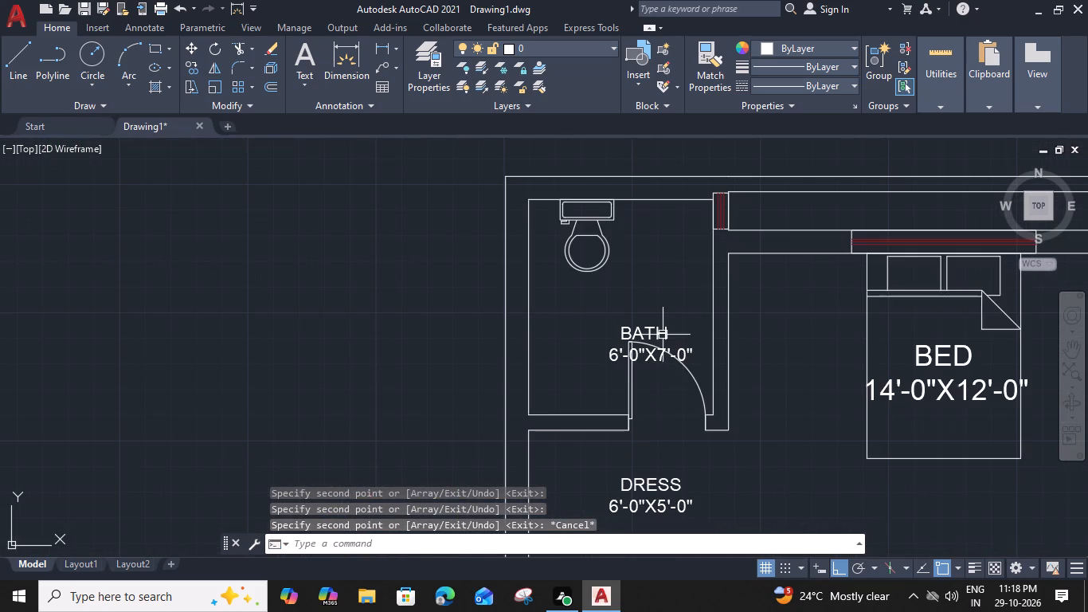
{"action": "left_click", "coordinate": [663, 335]}
{"action": "key", "text": "m"}
{"action": "key", "text": "space"}
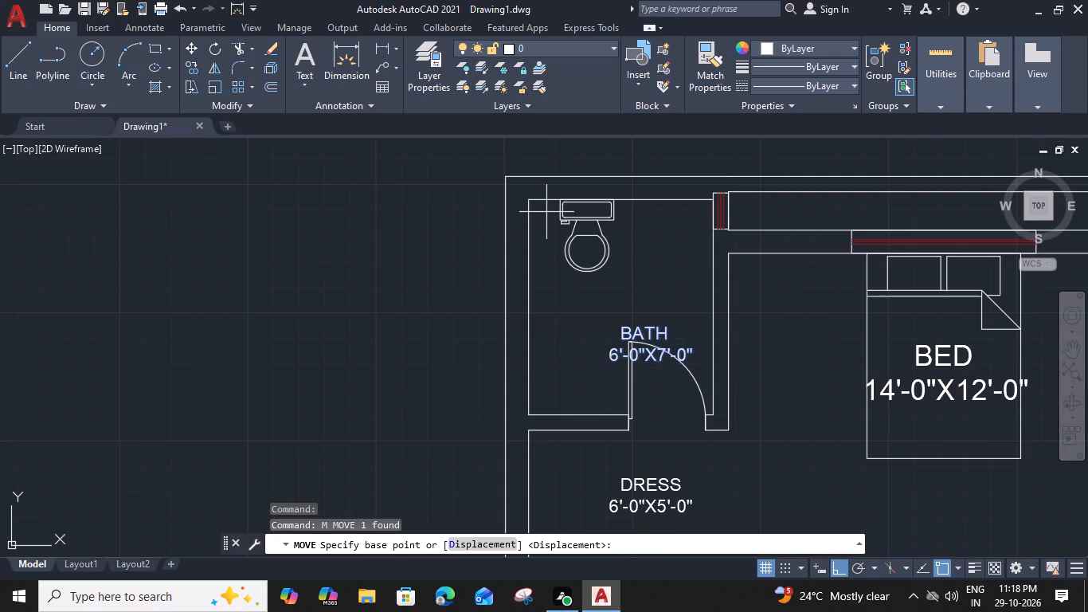
{"action": "left_click", "coordinate": [622, 328]}
{"action": "left_click", "coordinate": [609, 292]}
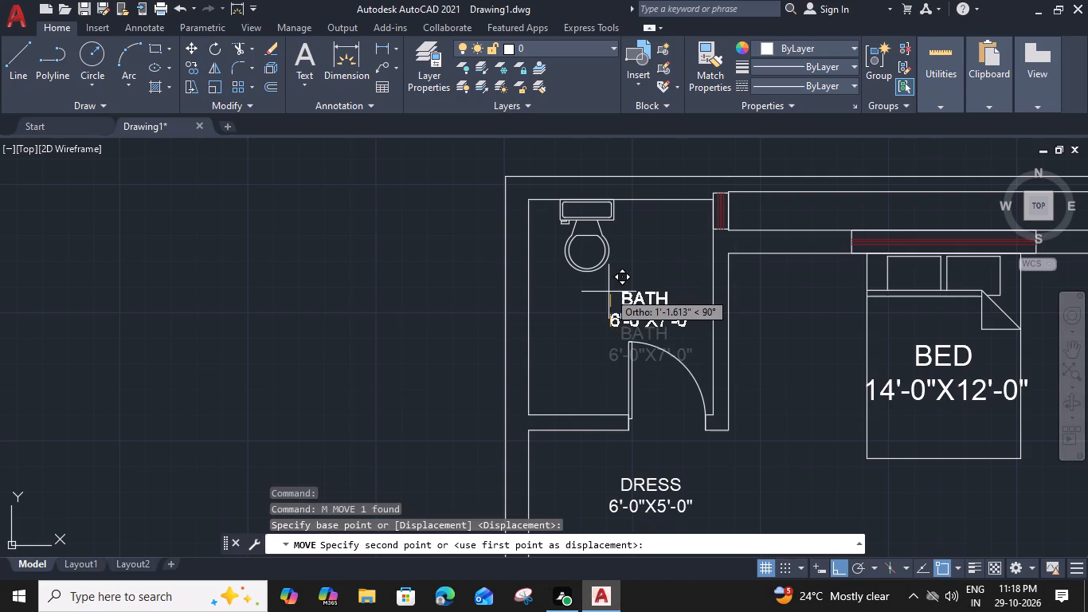
Set the northwest bath's toilet to the Pullchain (Plan) view.
{"action": "left_click", "coordinate": [593, 270]}
{"action": "left_click", "coordinate": [548, 212]}
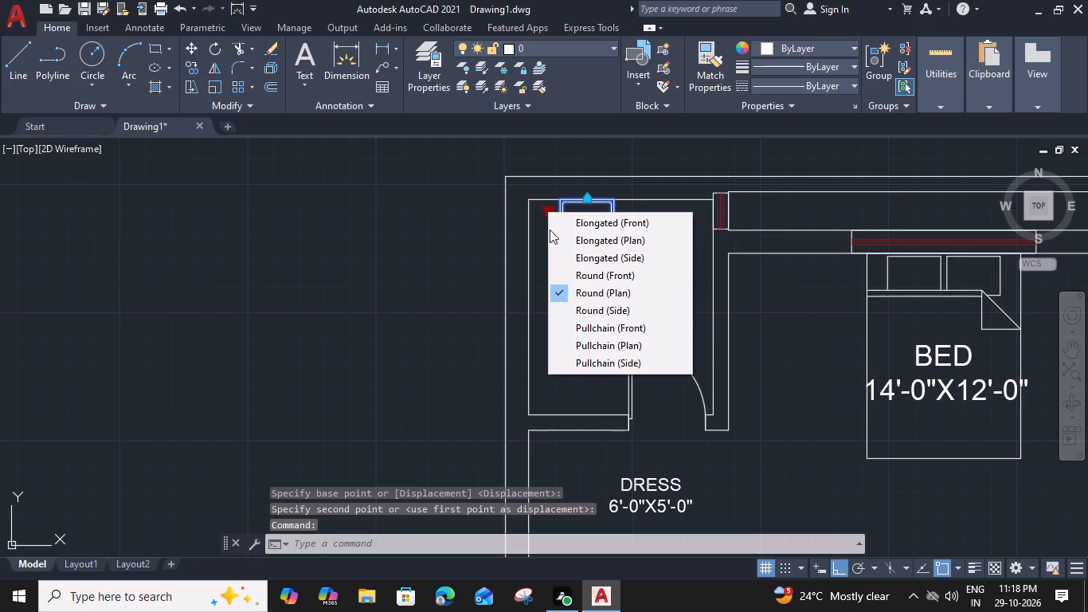
{"action": "left_click", "coordinate": [566, 338]}
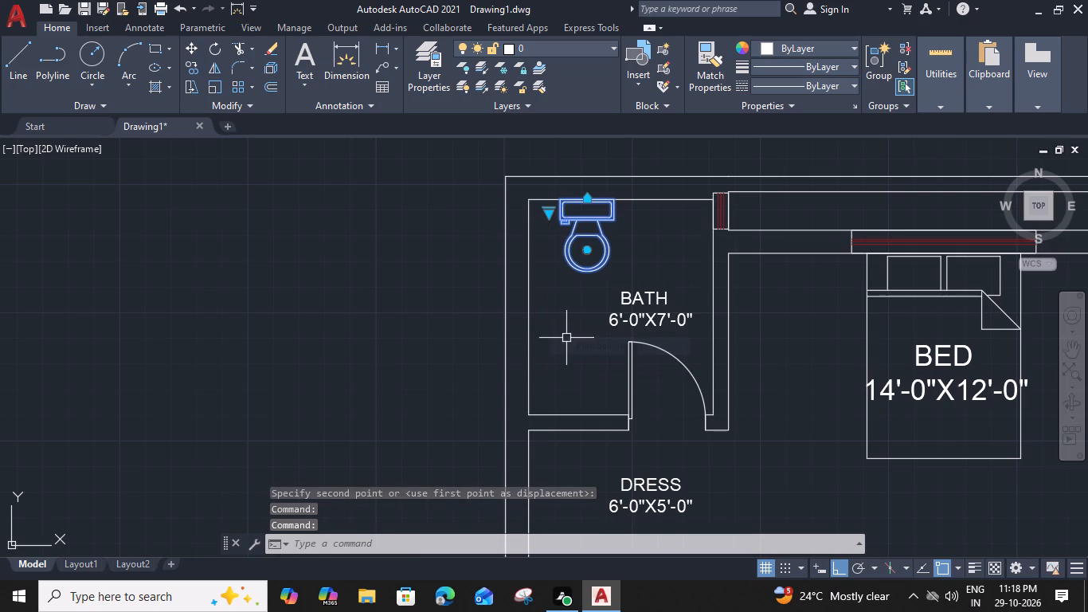
{"action": "scroll", "coordinate": [602, 283], "scroll_direction": "down", "scroll_amount": 2}
{"action": "middle_click_drag", "start_coordinate": [683, 334], "coordinate": [601, 330]}
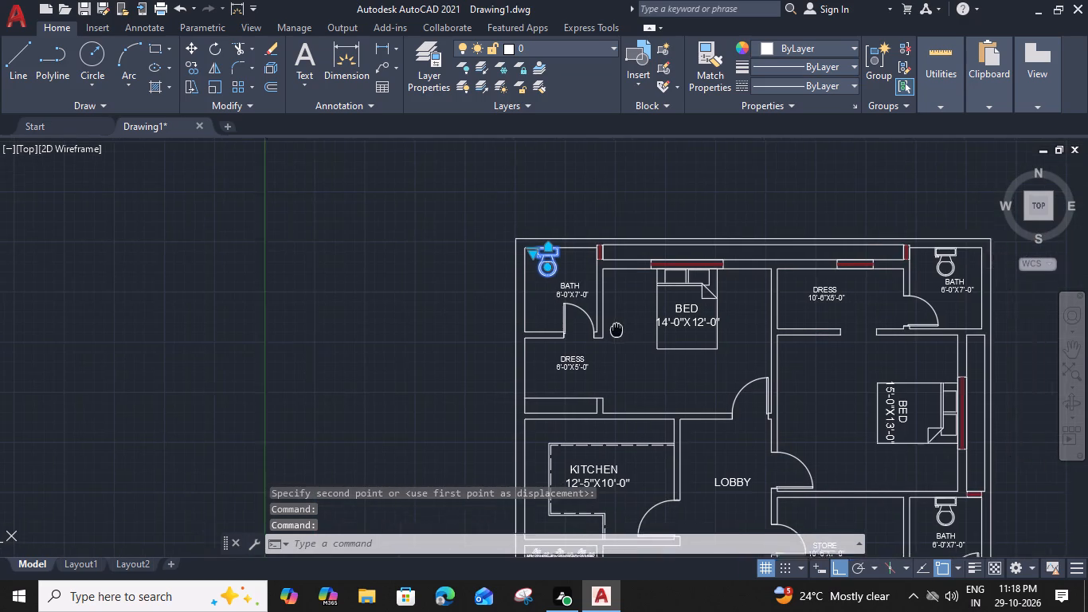
{"action": "middle_click_drag", "start_coordinate": [601, 330], "coordinate": [551, 328]}
{"action": "scroll", "coordinate": [463, 274], "scroll_direction": "up", "scroll_amount": 3}
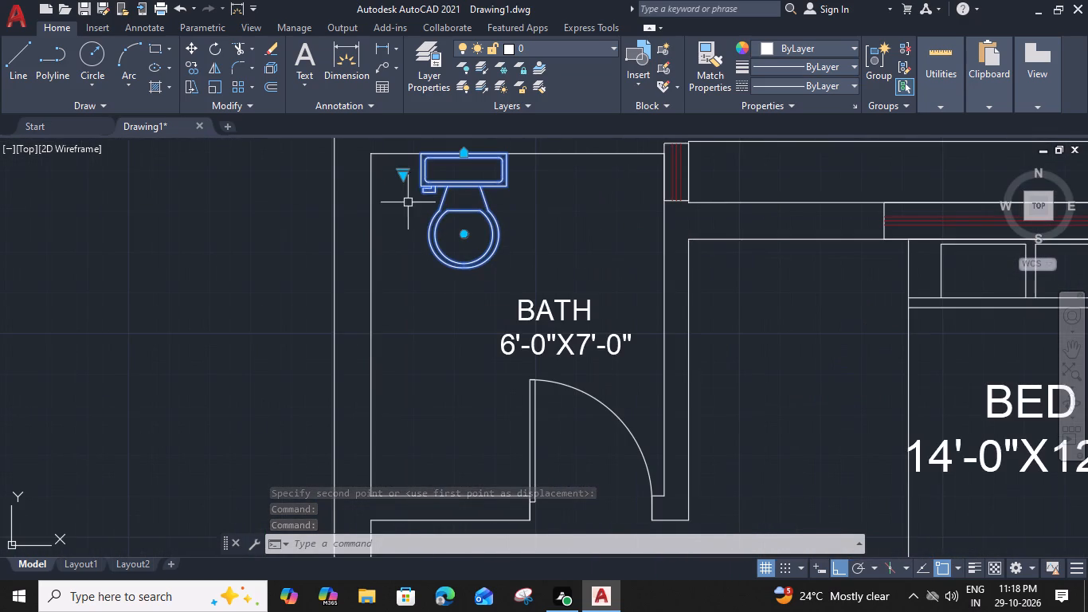
{"action": "left_click", "coordinate": [402, 173]}
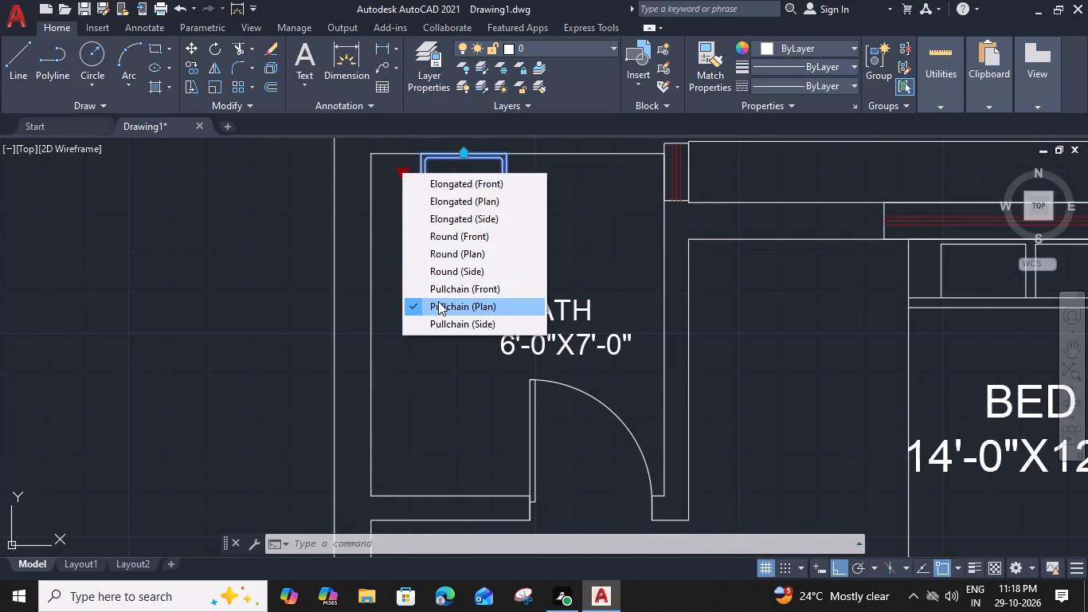
{"action": "left_click", "coordinate": [438, 301]}
{"action": "key", "text": "Escape"}
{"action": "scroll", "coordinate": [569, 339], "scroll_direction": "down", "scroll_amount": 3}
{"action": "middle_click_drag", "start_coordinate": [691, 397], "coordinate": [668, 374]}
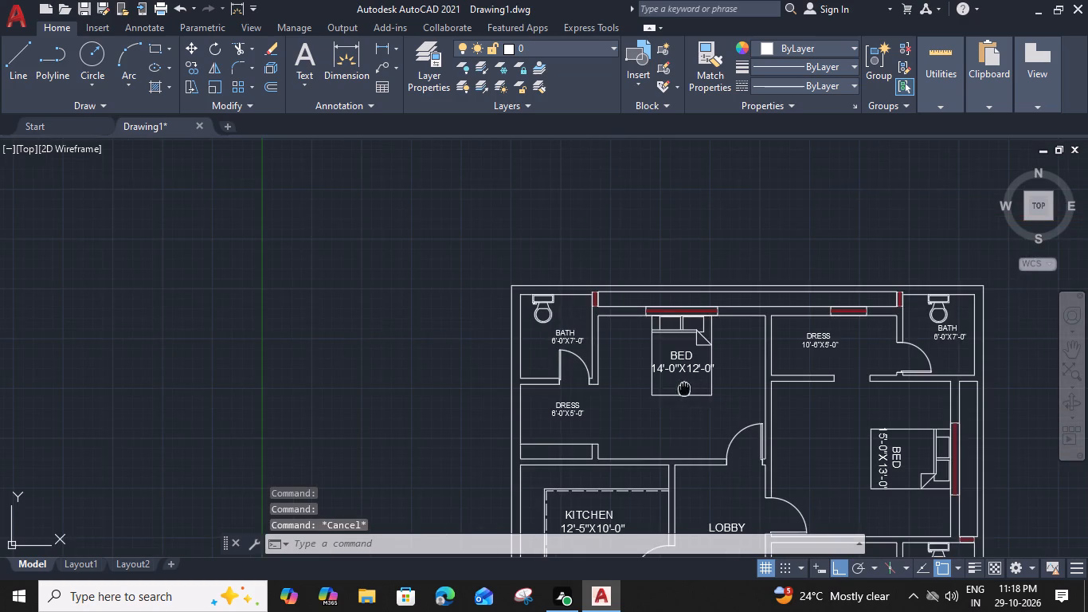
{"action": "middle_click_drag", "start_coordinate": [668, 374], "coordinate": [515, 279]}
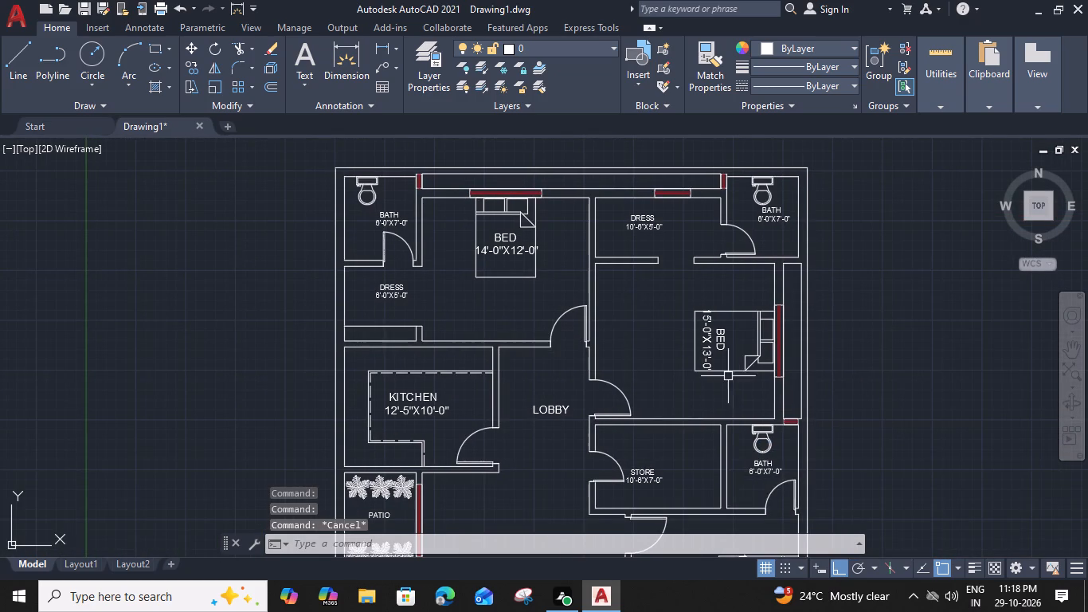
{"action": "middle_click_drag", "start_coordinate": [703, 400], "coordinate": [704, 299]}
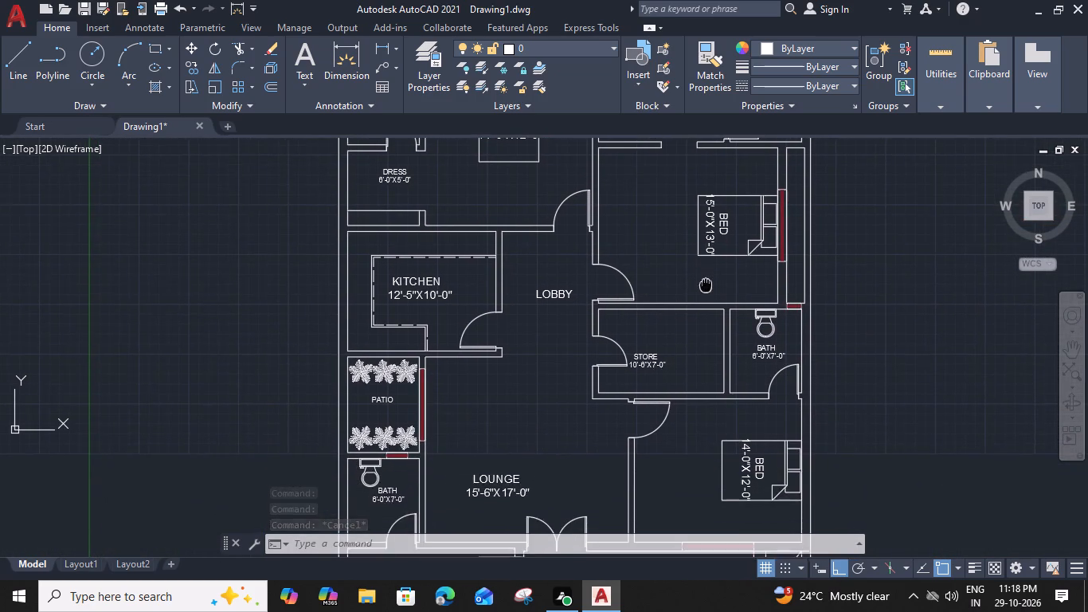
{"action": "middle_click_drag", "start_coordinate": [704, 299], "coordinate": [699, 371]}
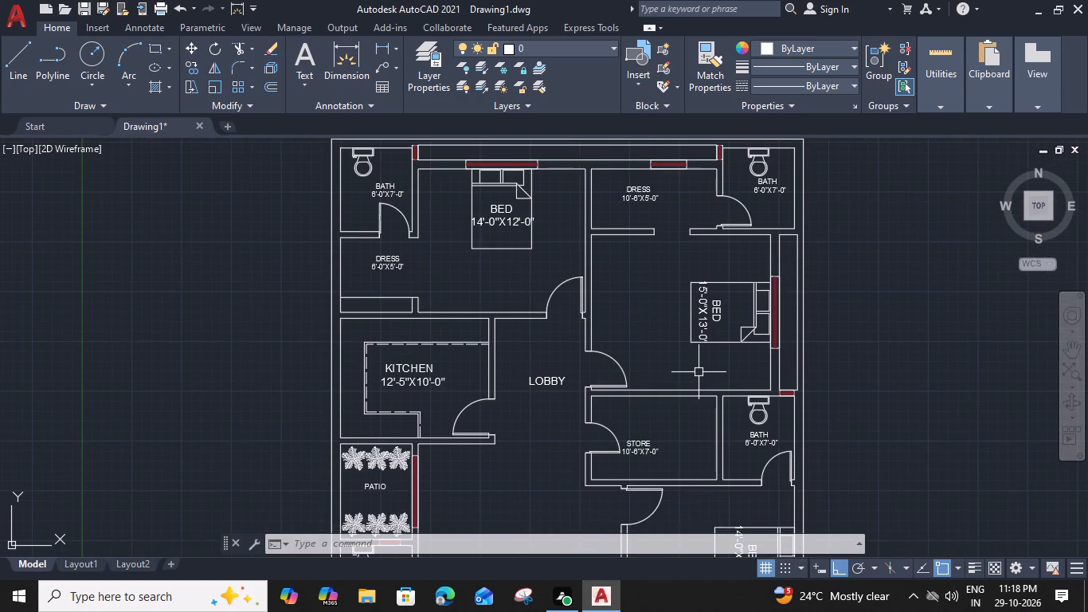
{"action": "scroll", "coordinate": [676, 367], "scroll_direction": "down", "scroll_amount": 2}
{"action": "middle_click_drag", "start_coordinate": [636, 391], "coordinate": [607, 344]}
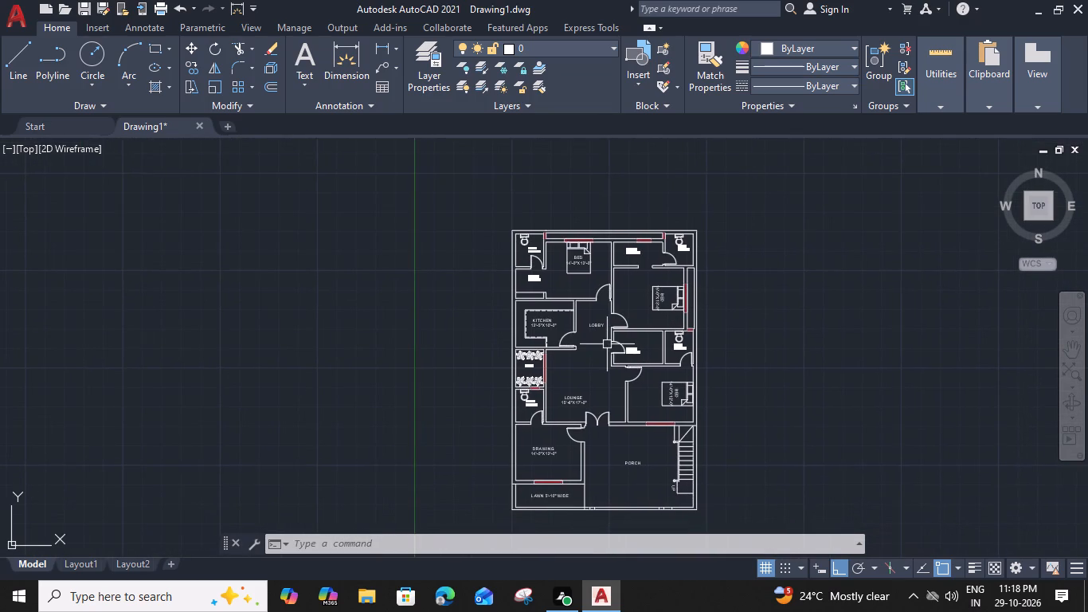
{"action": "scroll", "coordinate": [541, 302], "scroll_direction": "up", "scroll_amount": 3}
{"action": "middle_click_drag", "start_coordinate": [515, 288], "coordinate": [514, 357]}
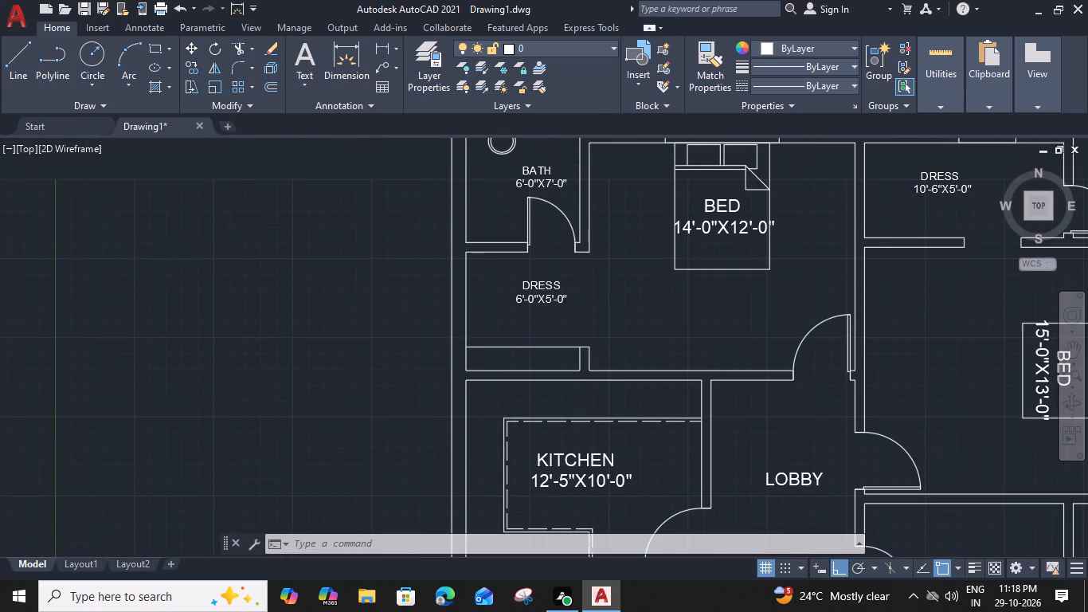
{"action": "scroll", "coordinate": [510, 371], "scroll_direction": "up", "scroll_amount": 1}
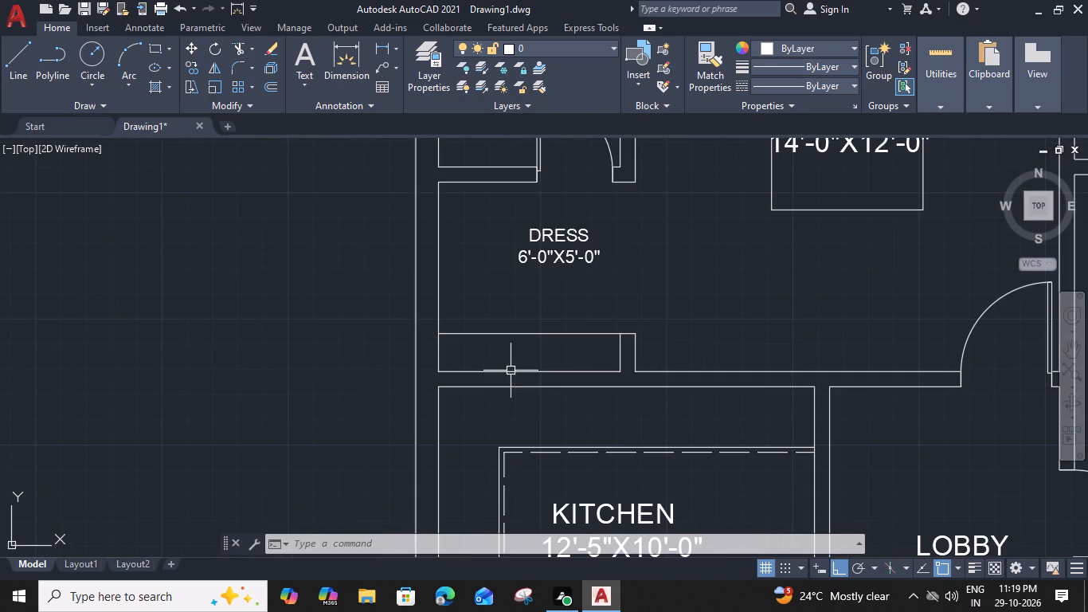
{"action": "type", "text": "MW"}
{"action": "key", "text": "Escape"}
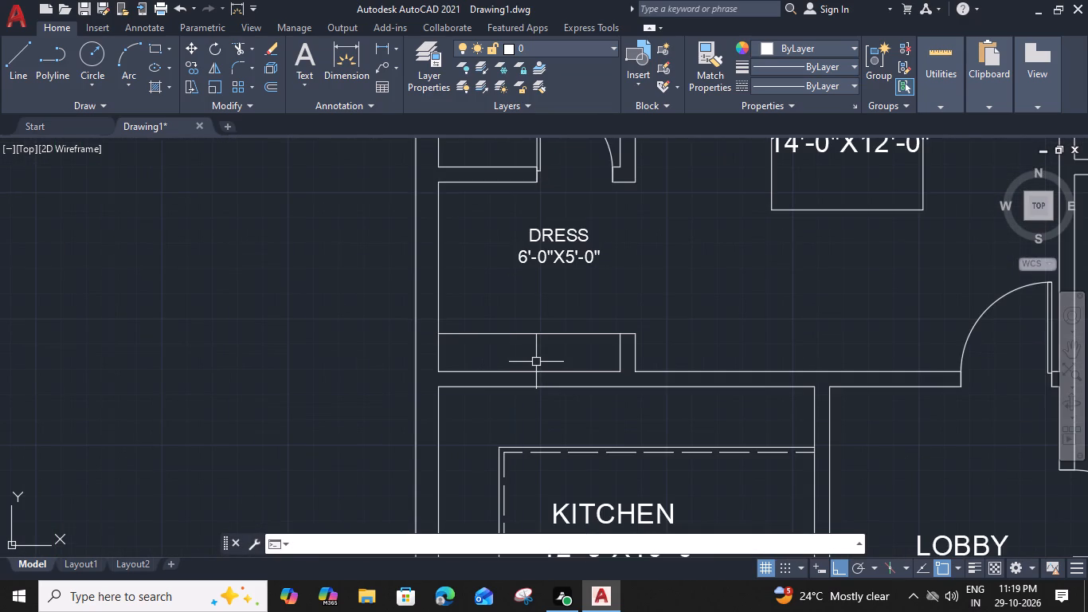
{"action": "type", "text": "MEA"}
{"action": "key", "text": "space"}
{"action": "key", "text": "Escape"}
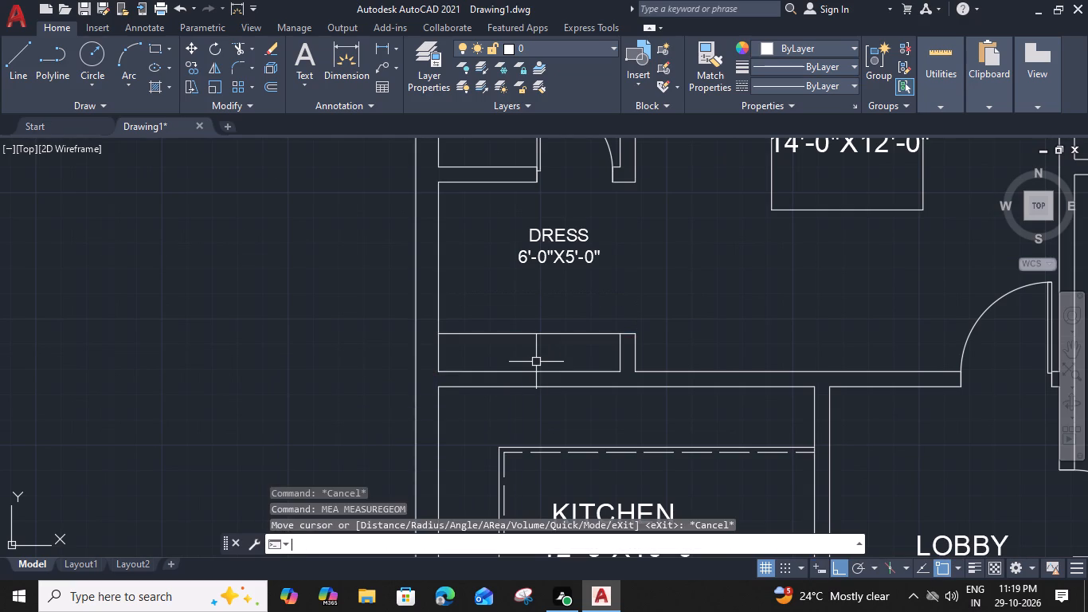
Draw a horizontal centre line across the wardrobe recess south of the 6'-0"X5'-0" dress, between its west and east sides.
{"action": "scroll", "coordinate": [536, 349], "scroll_direction": "up", "scroll_amount": 1}
{"action": "type", "text": "L"}
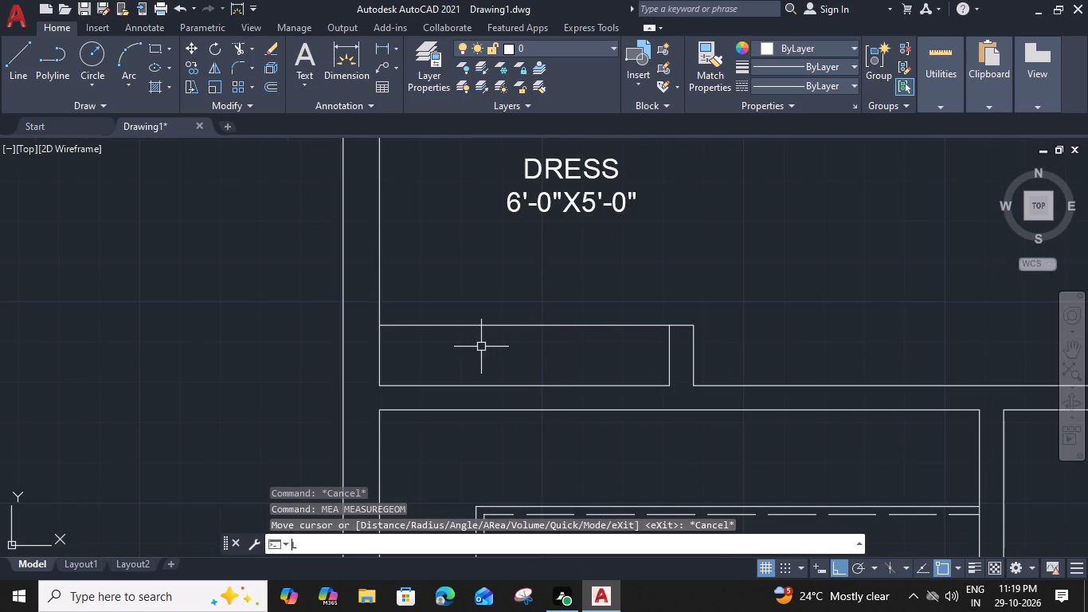
{"action": "key", "text": "space"}
{"action": "left_click", "coordinate": [380, 358]}
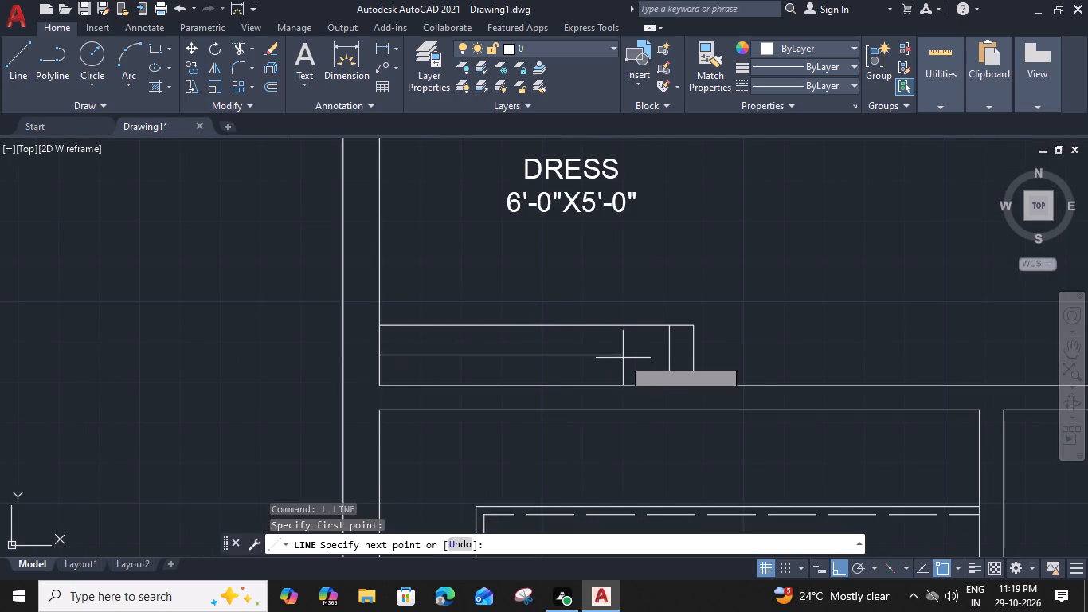
{"action": "left_click", "coordinate": [669, 353]}
{"action": "key", "text": "space"}
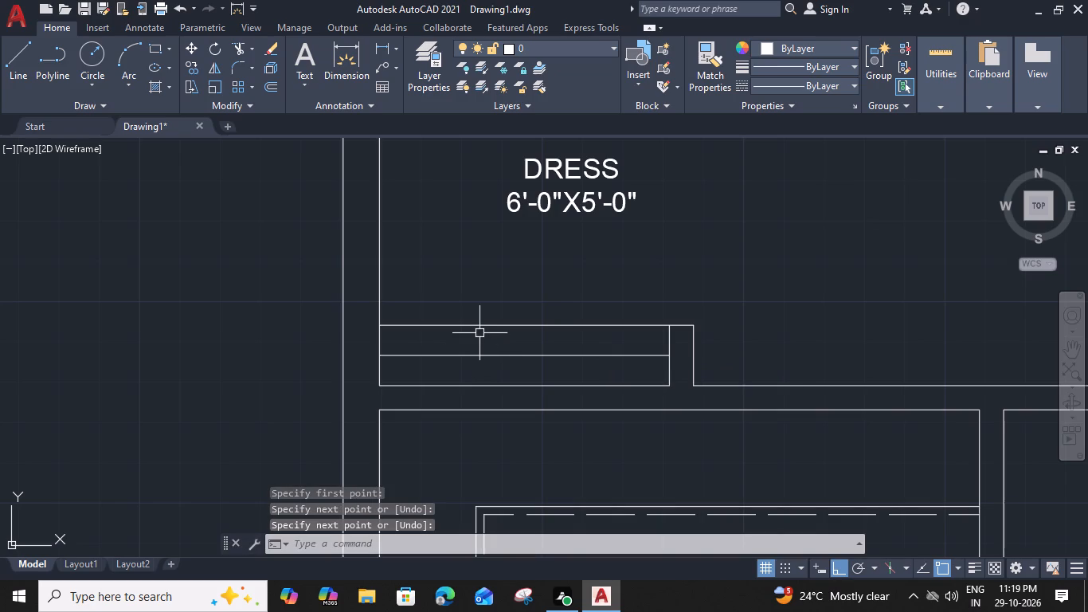
Offset the wardrobe's north front line 2" north into the dress.
{"action": "left_click", "coordinate": [483, 327]}
{"action": "type", "text": "O 2\""}
{"action": "key", "text": "Return"}
{"action": "left_click", "coordinate": [481, 283]}
{"action": "key", "text": "Escape"}
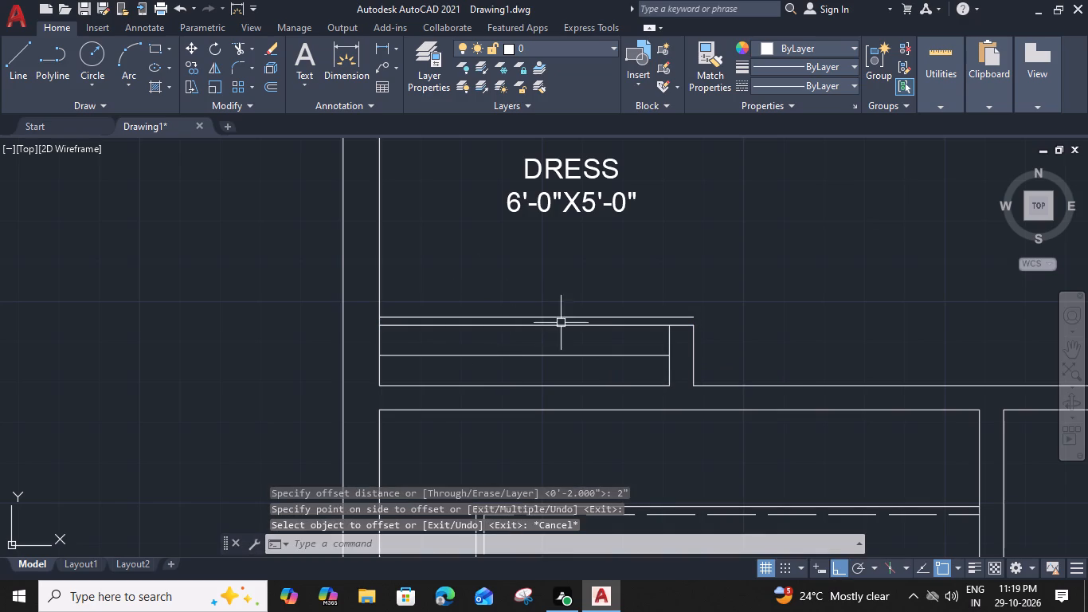
Extend the wardrobe's east inner side to the new front line and trim off that line's eastern overhang.
{"action": "key", "text": "e"}
{"action": "key", "text": "x"}
{"action": "key", "text": "space"}
{"action": "left_click", "coordinate": [668, 343]}
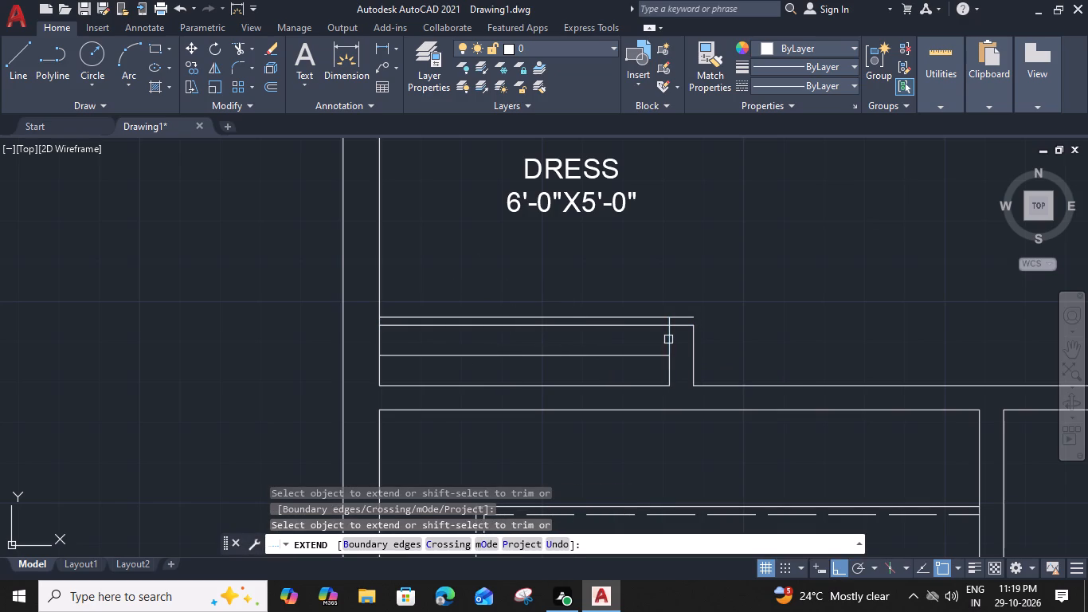
{"action": "left_click", "coordinate": [687, 316], "text": "shift"}
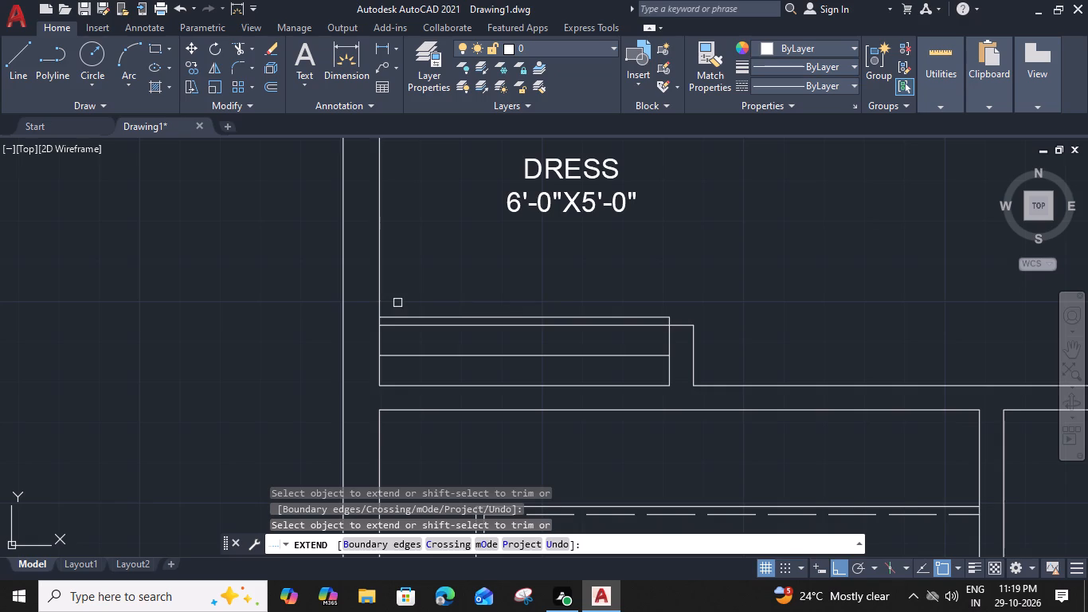
{"action": "middle_click_drag", "start_coordinate": [397, 303], "coordinate": [447, 319]}
{"action": "key", "text": "Escape"}
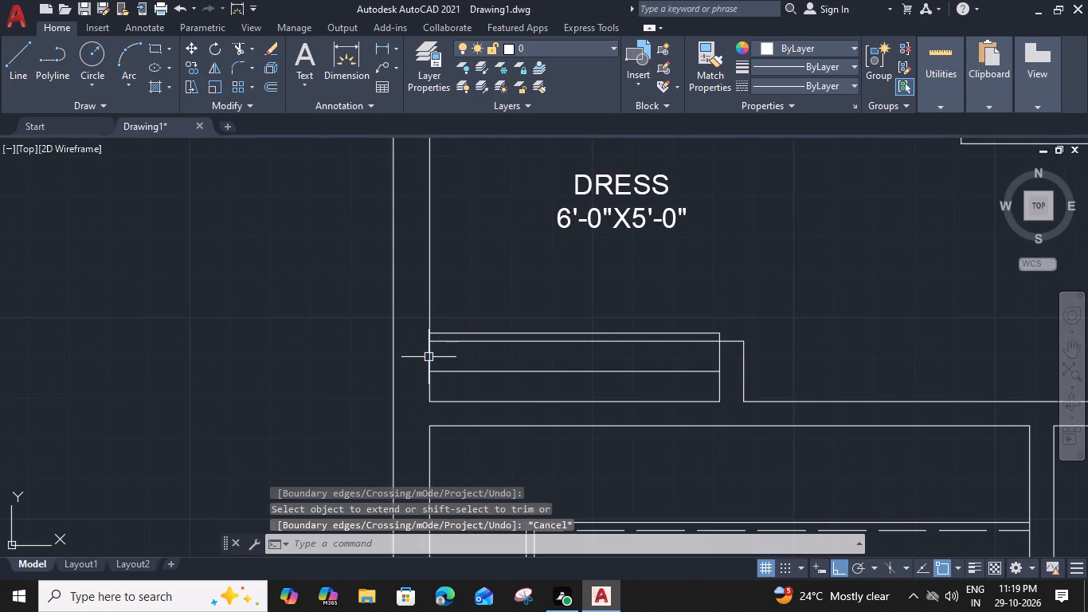
Offset the dress's west wall line and the wardrobe's west side line 1" east.
{"action": "left_click", "coordinate": [429, 357]}
{"action": "key", "text": "Escape"}
{"action": "left_click", "coordinate": [432, 281]}
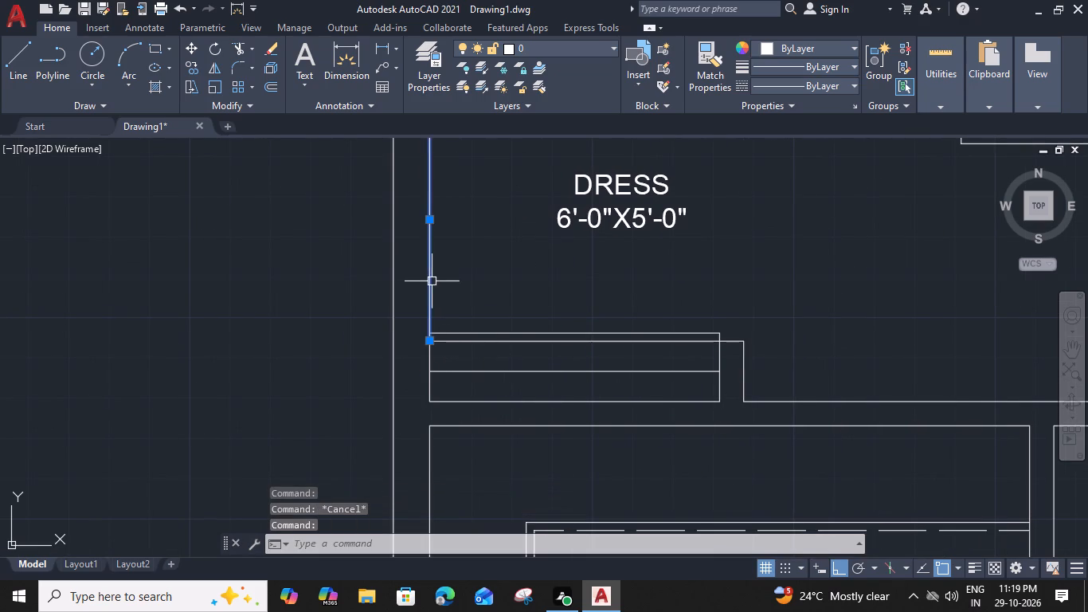
{"action": "key", "text": "o"}
{"action": "key", "text": "space"}
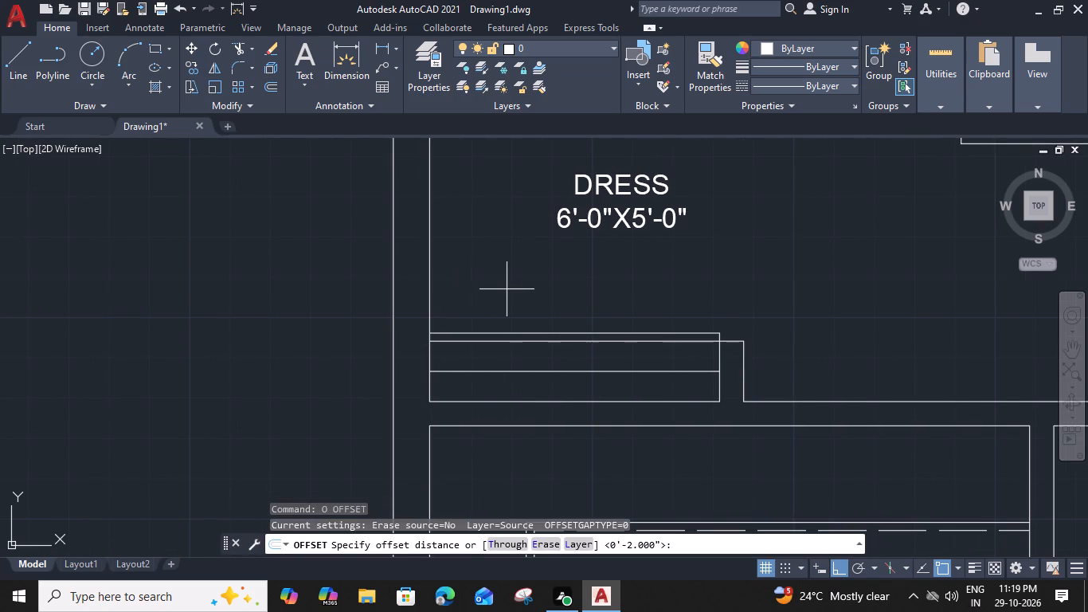
{"action": "key", "text": "1"}
{"action": "key", "text": "shift+quotedbl"}
{"action": "key", "text": "Return"}
{"action": "left_click", "coordinate": [527, 300]}
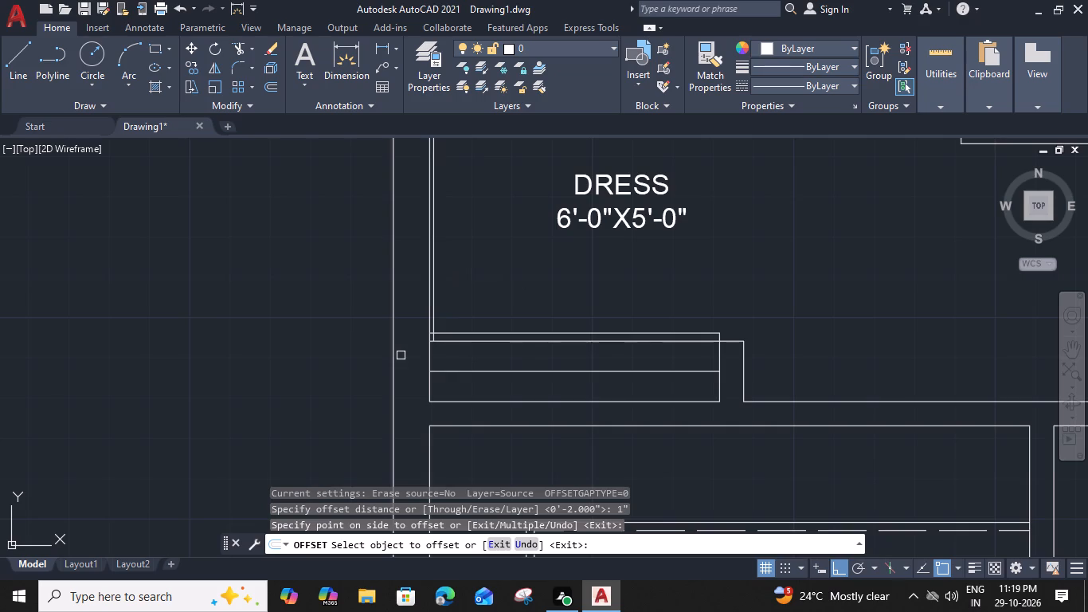
{"action": "left_click", "coordinate": [427, 359]}
{"action": "left_click", "coordinate": [467, 359]}
{"action": "key", "text": "Escape"}
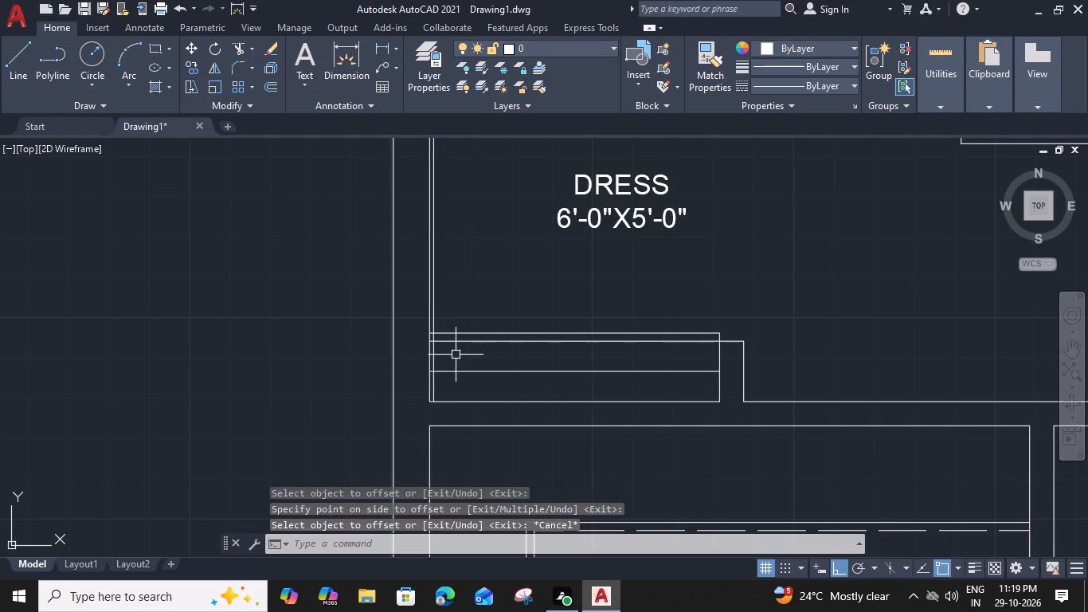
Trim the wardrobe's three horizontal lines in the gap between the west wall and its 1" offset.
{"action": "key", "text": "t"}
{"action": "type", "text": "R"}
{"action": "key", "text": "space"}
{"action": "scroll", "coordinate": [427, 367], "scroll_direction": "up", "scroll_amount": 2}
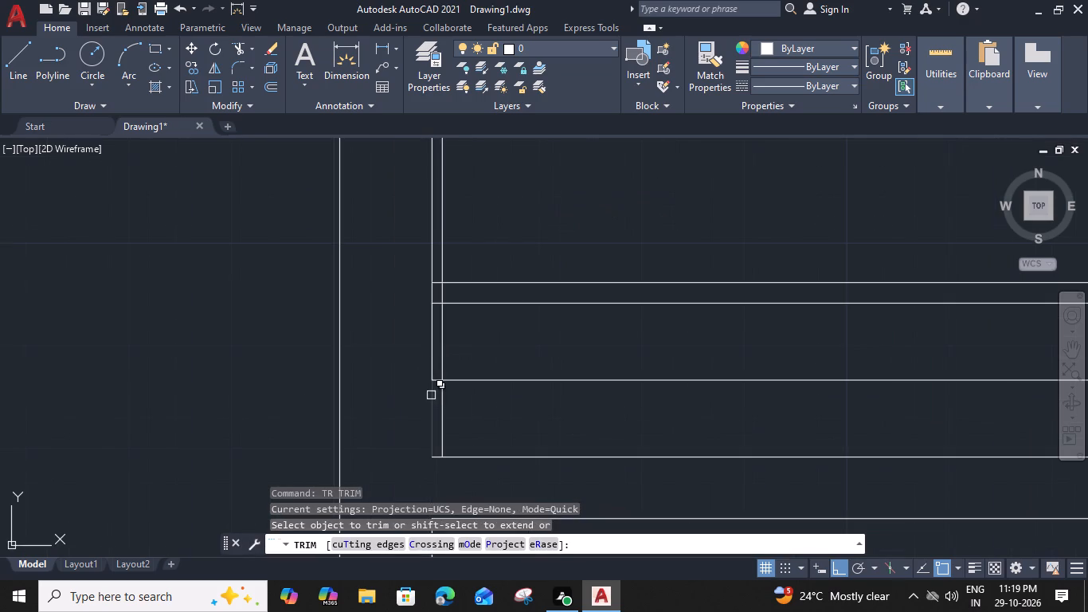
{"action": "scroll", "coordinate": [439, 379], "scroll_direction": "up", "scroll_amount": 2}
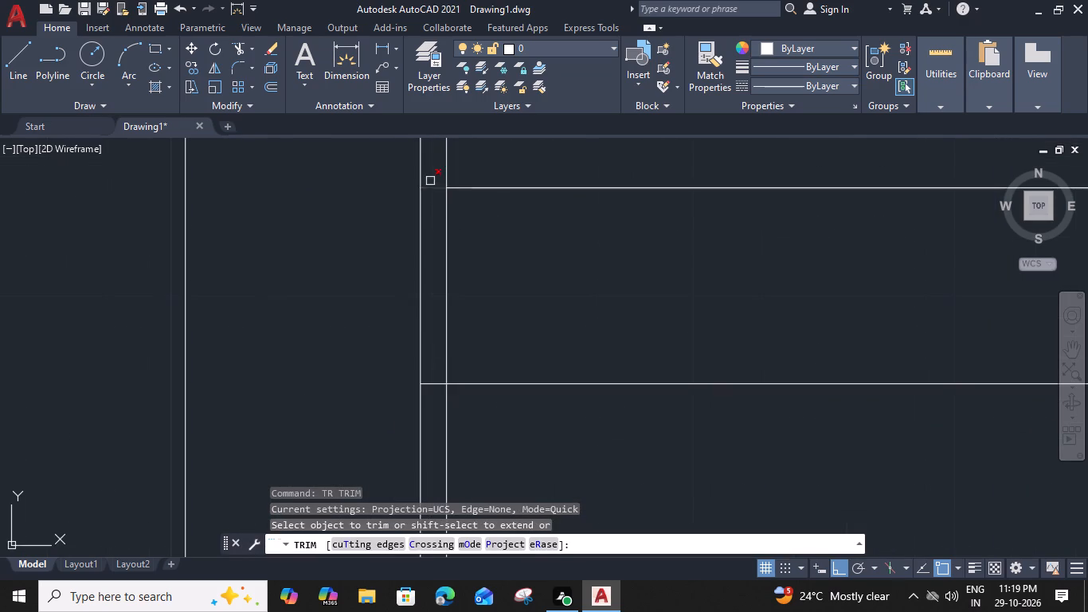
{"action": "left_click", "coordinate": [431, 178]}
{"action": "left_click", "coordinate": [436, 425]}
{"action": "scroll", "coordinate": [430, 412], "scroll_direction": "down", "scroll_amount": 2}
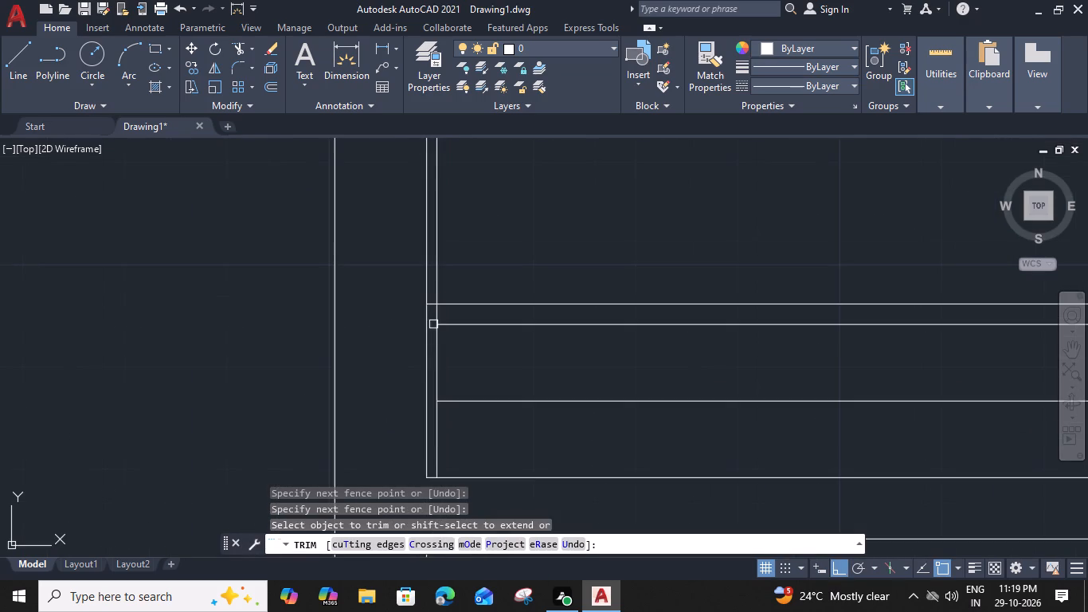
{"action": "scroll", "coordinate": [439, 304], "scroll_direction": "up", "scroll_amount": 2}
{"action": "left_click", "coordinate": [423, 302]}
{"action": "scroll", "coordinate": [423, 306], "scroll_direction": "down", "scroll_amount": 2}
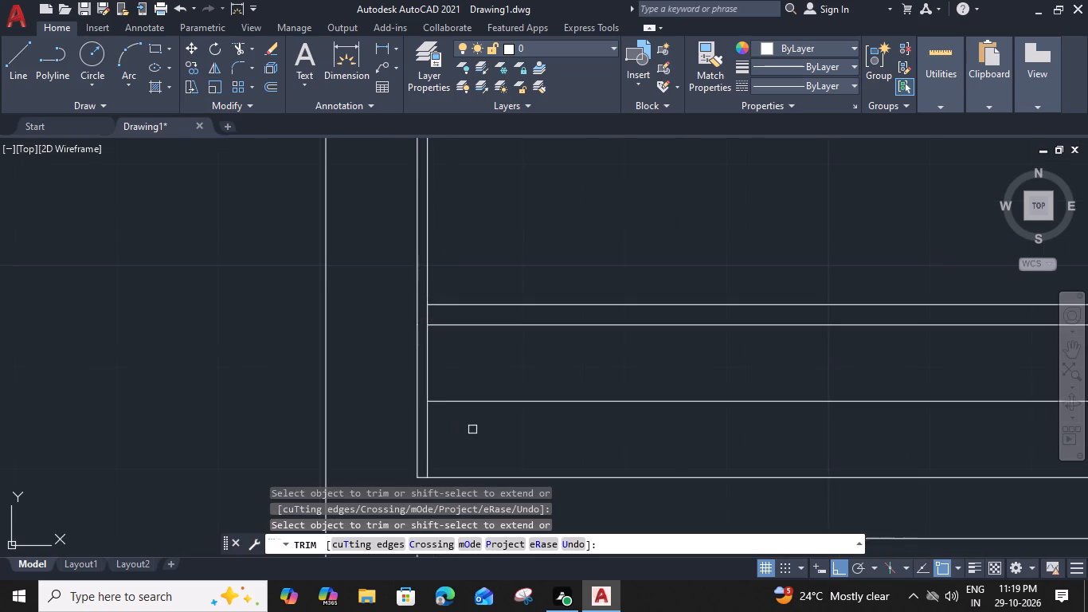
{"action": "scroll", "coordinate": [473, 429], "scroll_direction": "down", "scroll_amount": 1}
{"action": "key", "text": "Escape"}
Offset the dress's 1" inner line 2' east to set the depth of a west-wall wardrobe.
{"action": "middle_click_drag", "start_coordinate": [466, 320], "coordinate": [460, 437]}
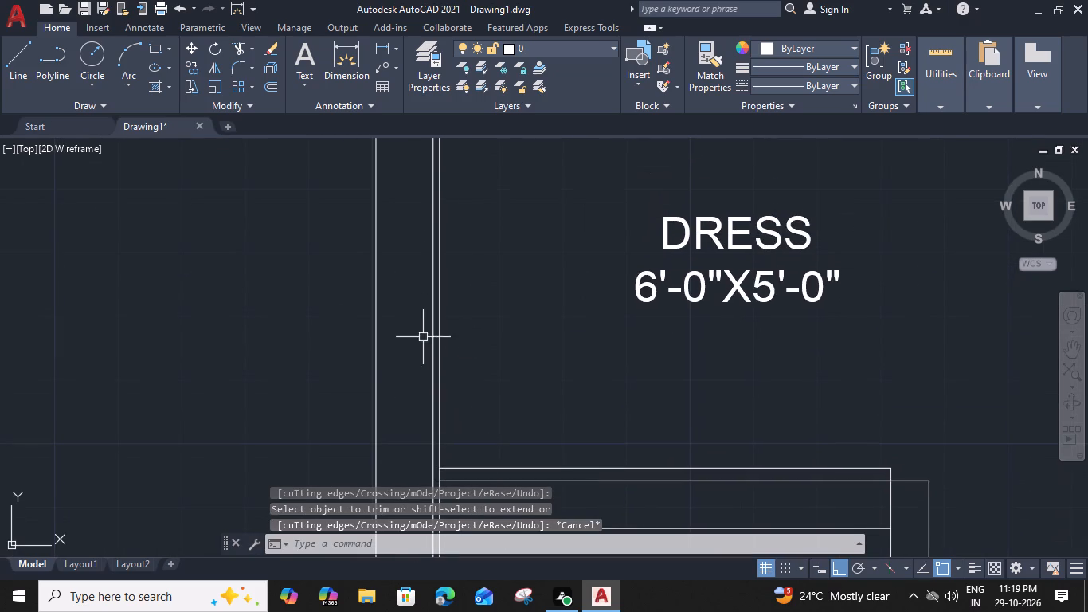
{"action": "left_click", "coordinate": [436, 337]}
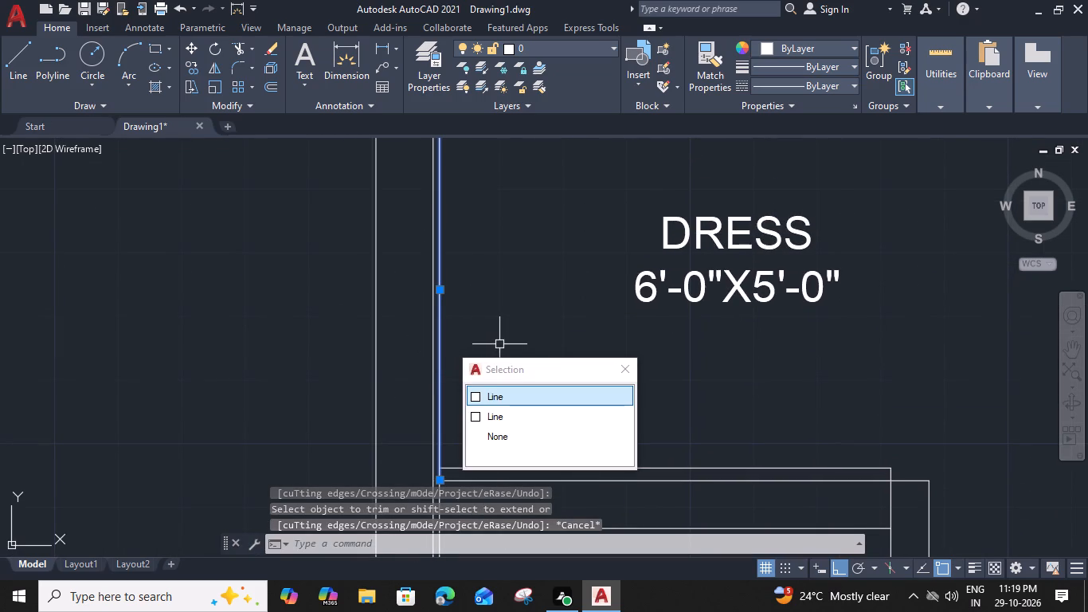
{"action": "type", "text": "O 2'"}
{"action": "key", "text": "space"}
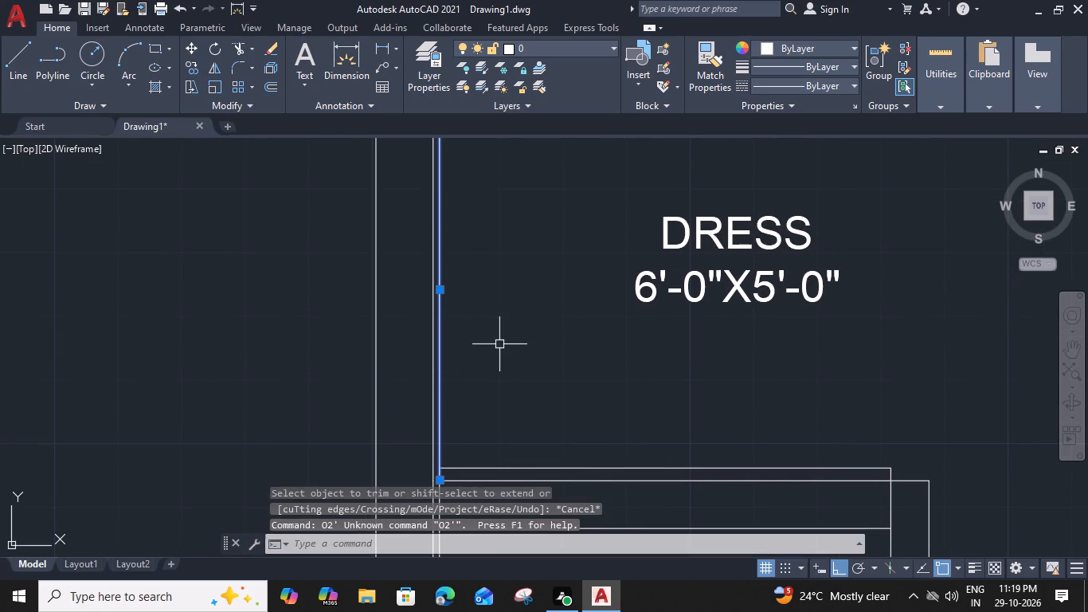
{"action": "type", "text": "O"}
{"action": "key", "text": "space"}
{"action": "type", "text": "2'"}
{"action": "key", "text": "space"}
{"action": "left_click", "coordinate": [570, 355]}
{"action": "key", "text": "Escape"}
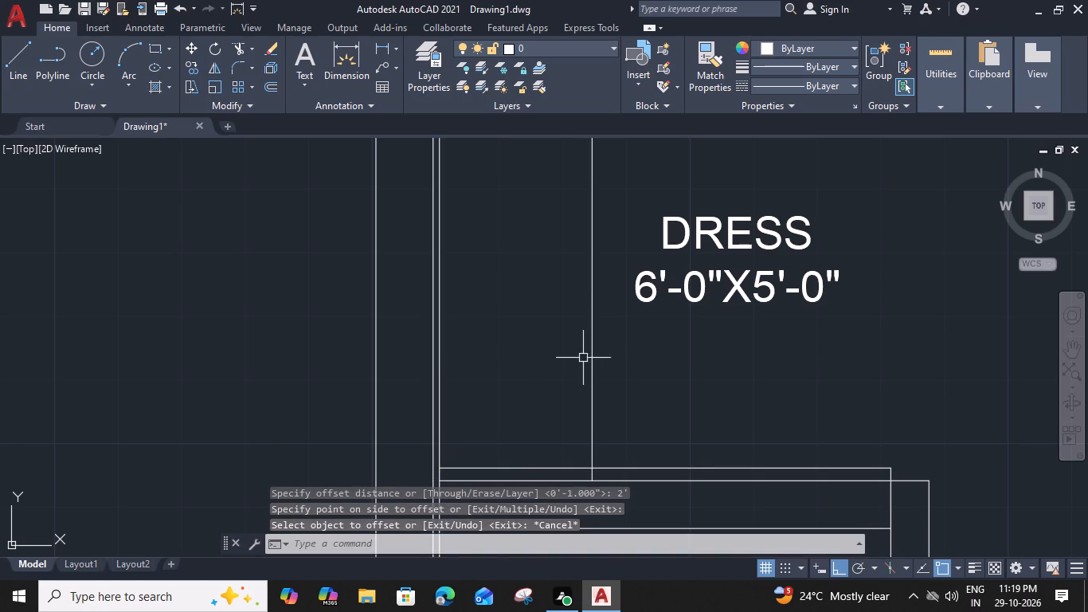
Offset the west wardrobe's front line 2" east to give its front a thickness.
{"action": "left_click", "coordinate": [590, 358]}
{"action": "key", "text": "o"}
{"action": "key", "text": "space"}
{"action": "key", "text": "2"}
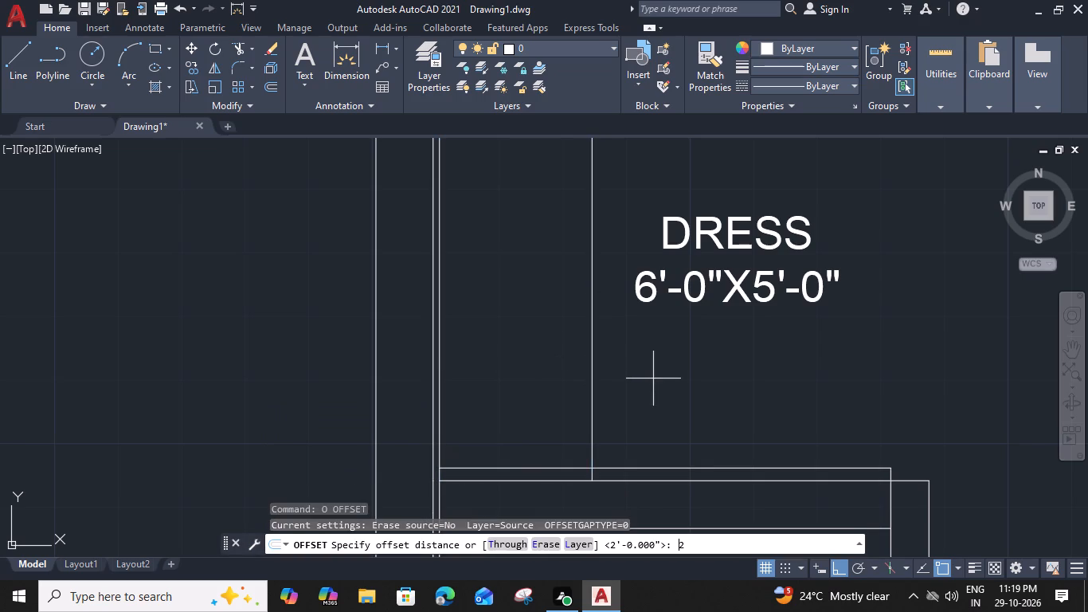
{"action": "key", "text": "shift+quotedbl"}
{"action": "key", "text": "Return"}
{"action": "left_click", "coordinate": [678, 379]}
{"action": "key", "text": "Escape"}
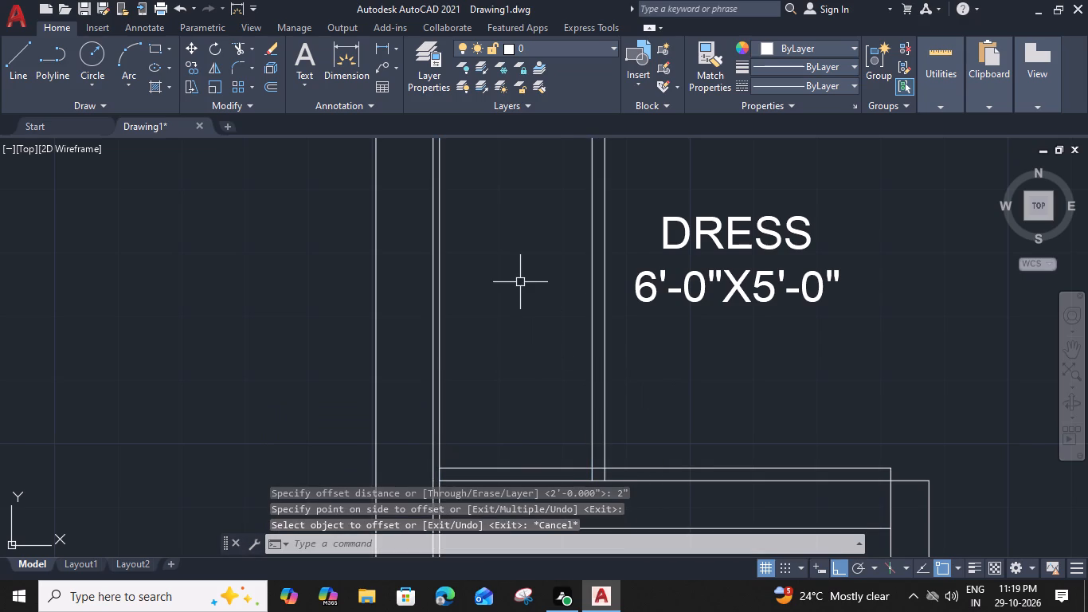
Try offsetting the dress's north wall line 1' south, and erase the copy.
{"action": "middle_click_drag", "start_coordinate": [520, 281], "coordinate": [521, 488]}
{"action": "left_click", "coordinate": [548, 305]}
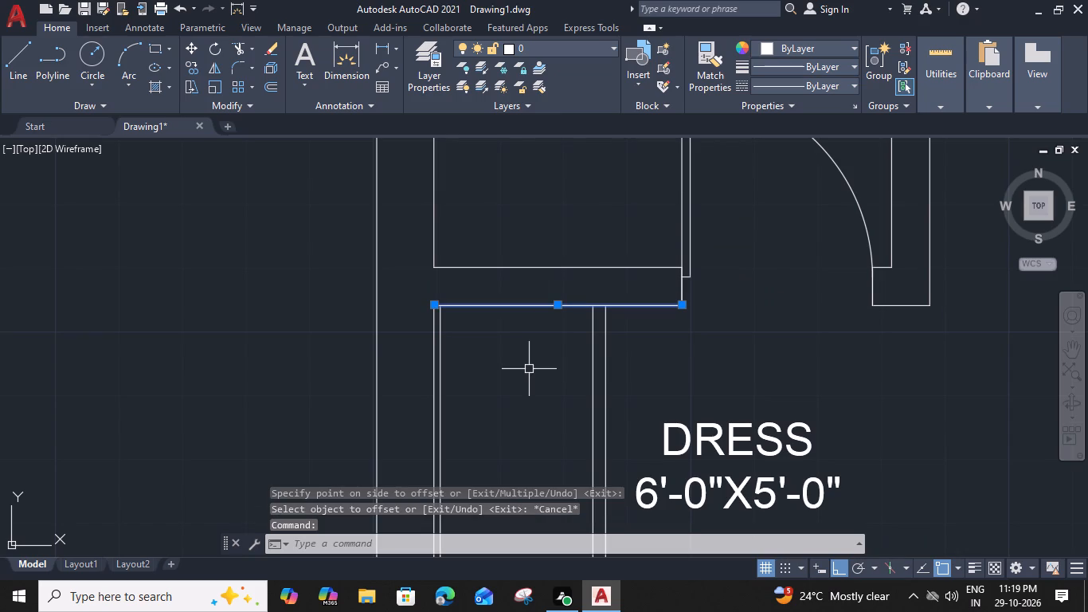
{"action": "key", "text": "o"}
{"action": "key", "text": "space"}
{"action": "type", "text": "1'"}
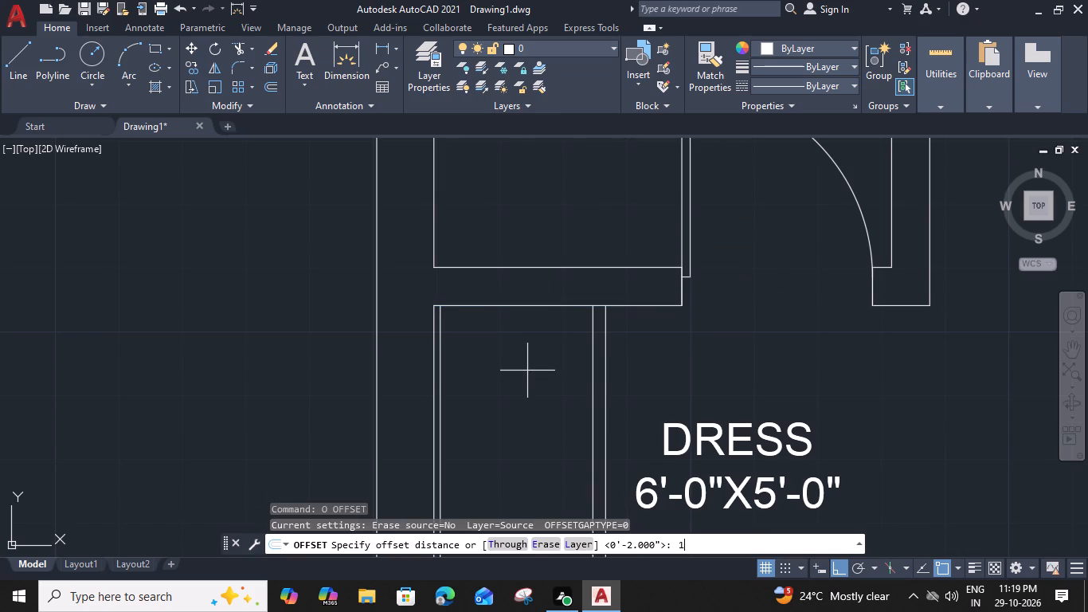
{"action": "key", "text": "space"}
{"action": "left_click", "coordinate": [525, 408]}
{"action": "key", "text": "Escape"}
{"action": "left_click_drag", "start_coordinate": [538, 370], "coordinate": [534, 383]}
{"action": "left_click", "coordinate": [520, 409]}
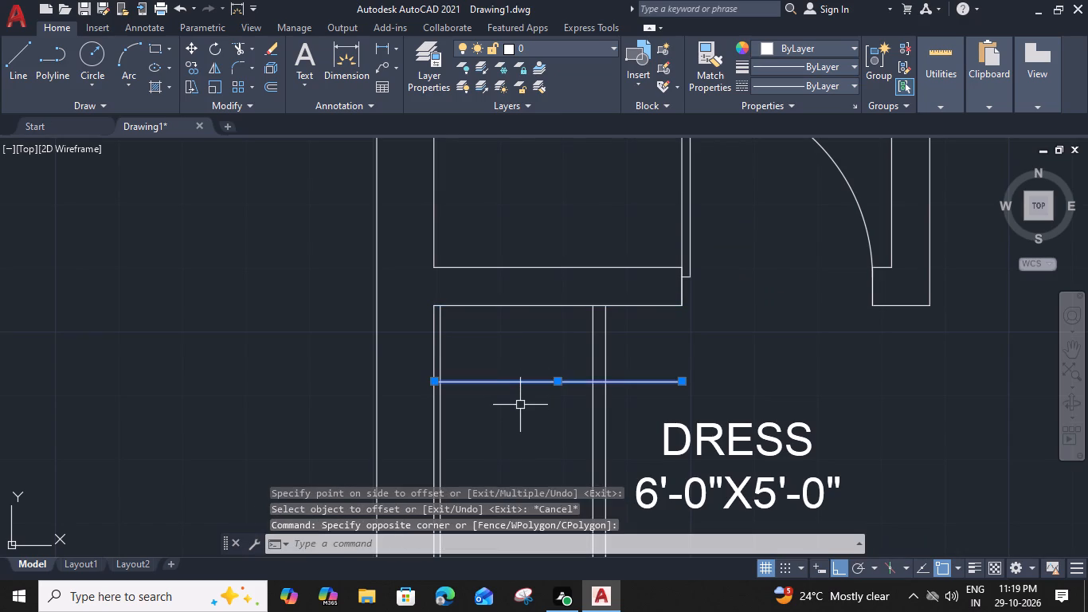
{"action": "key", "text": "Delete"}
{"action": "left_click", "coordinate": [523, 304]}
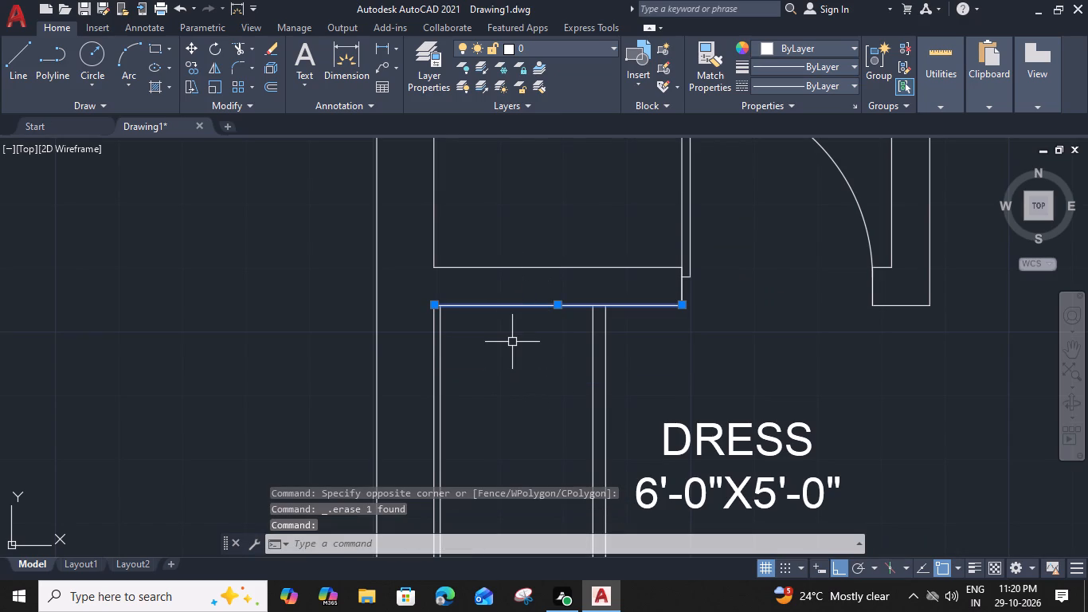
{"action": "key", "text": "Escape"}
Delete the 1" inner offset line along the dress's west wall.
{"action": "left_click", "coordinate": [440, 339]}
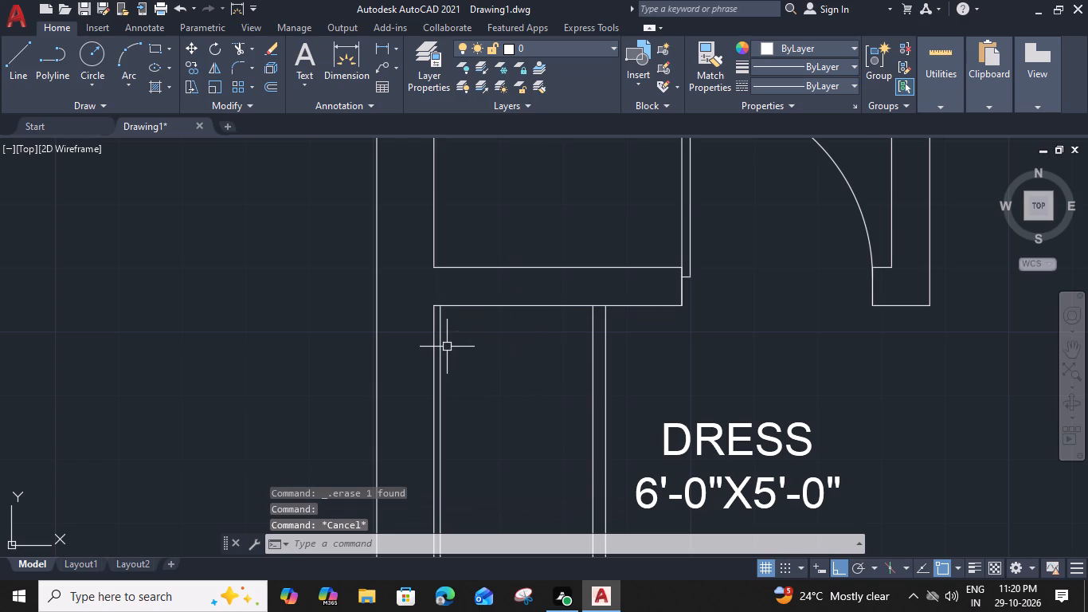
{"action": "key", "text": "Delete"}
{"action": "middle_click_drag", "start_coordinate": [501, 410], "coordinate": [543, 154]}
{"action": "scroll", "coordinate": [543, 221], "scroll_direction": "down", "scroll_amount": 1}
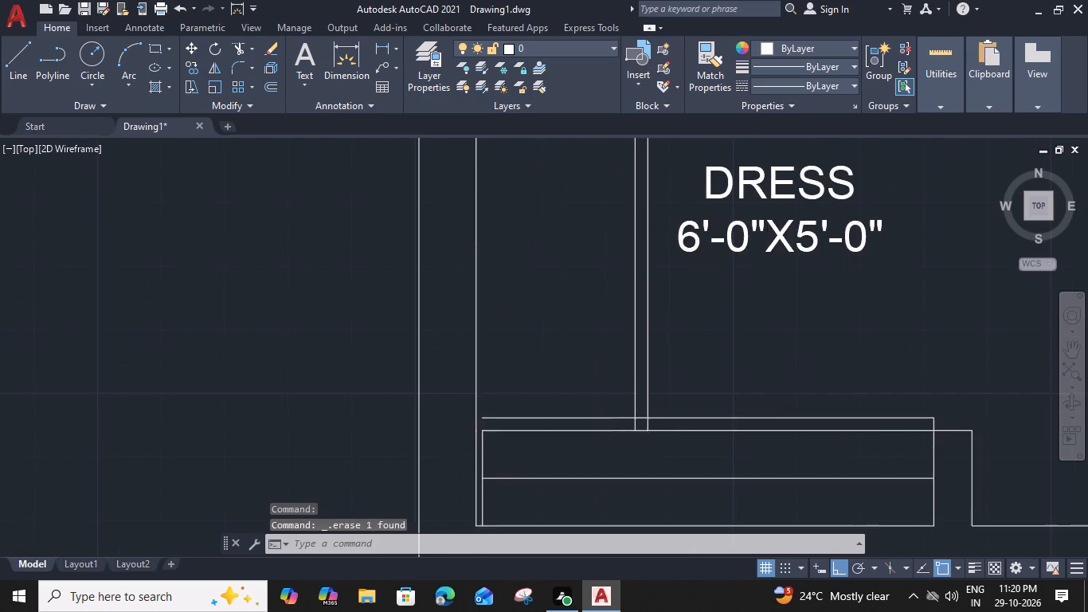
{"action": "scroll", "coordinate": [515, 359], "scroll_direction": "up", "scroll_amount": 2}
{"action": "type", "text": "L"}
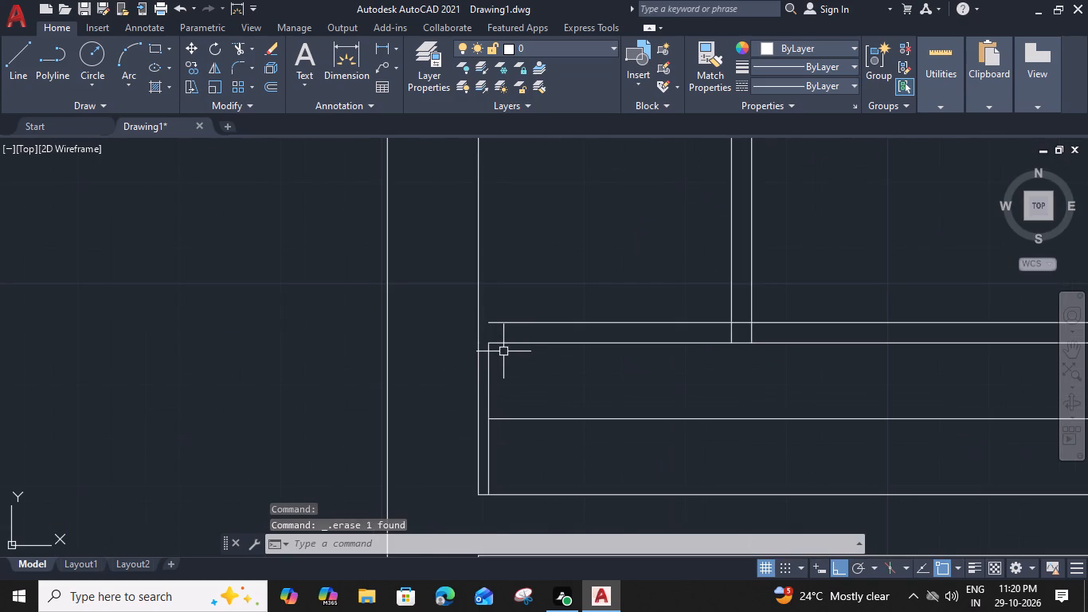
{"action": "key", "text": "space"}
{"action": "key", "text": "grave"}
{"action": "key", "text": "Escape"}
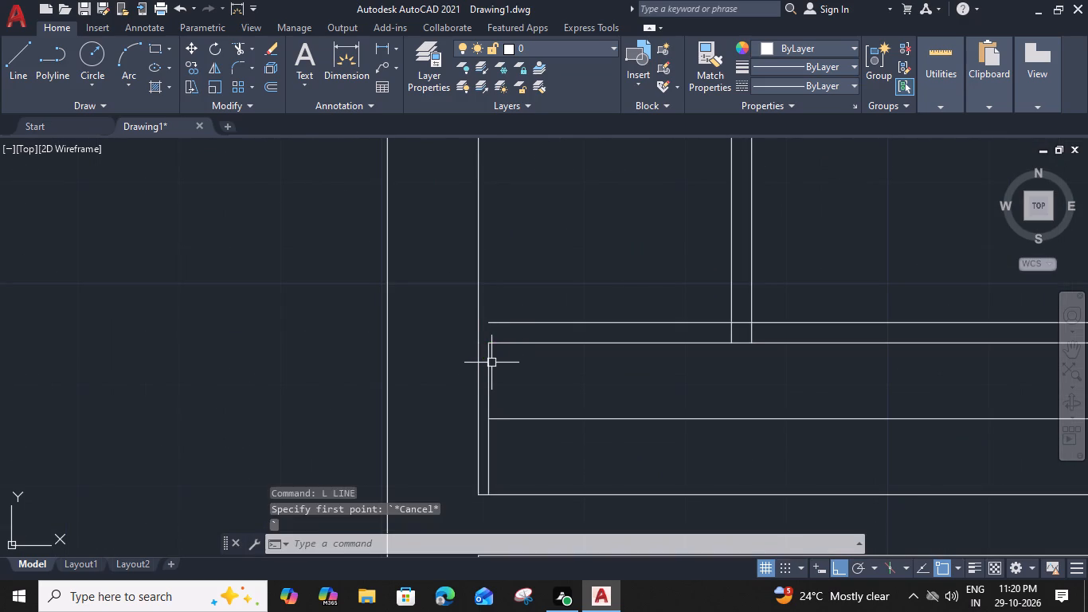
Delete the remaining 1" inner offset line at the south wardrobe's west side.
{"action": "left_click", "coordinate": [491, 363]}
{"action": "key", "text": "Delete"}
Extend the south wardrobe's two front lines and centre line west to the wall.
{"action": "type", "text": "EX"}
{"action": "key", "text": "space"}
{"action": "left_click", "coordinate": [558, 290]}
{"action": "left_click", "coordinate": [537, 435]}
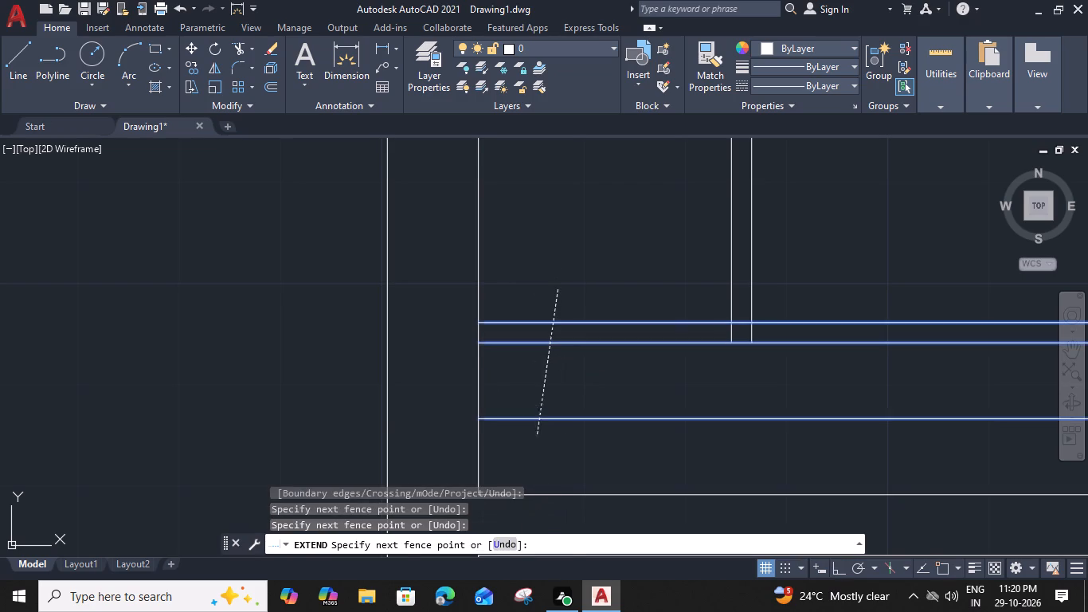
Trim the lower ends of the dress's west wardrobe front lines back to the south wardrobe's northernmost line.
{"action": "left_click", "coordinate": [721, 330], "text": "shift"}
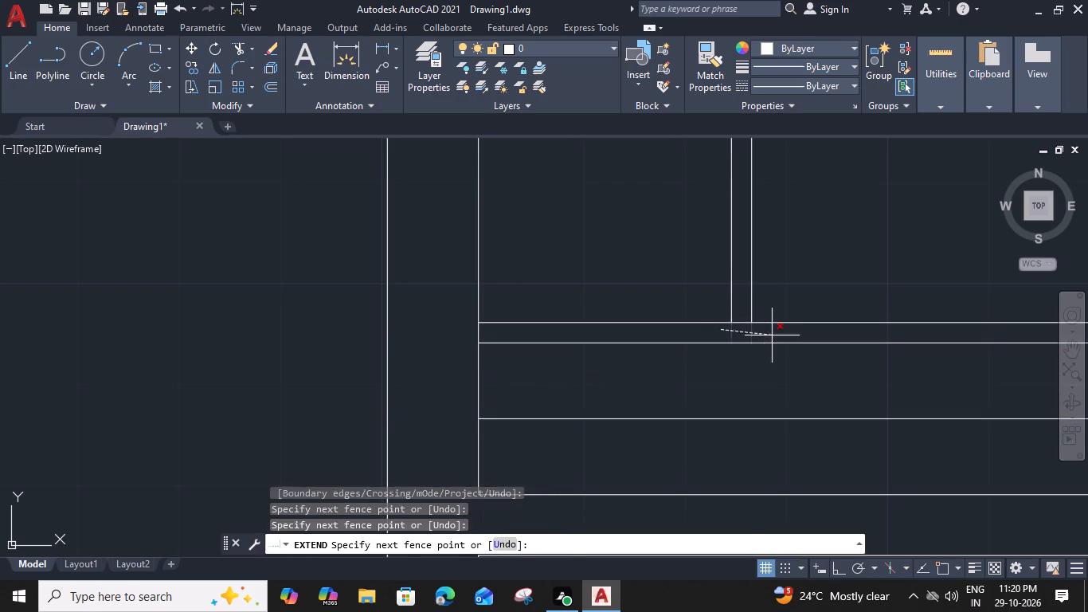
{"action": "left_click", "coordinate": [773, 335], "text": "shift"}
{"action": "key", "text": "Escape"}
Offset the south wardrobe's northernmost line 1" north.
{"action": "middle_click_drag", "start_coordinate": [774, 322], "coordinate": [744, 340]}
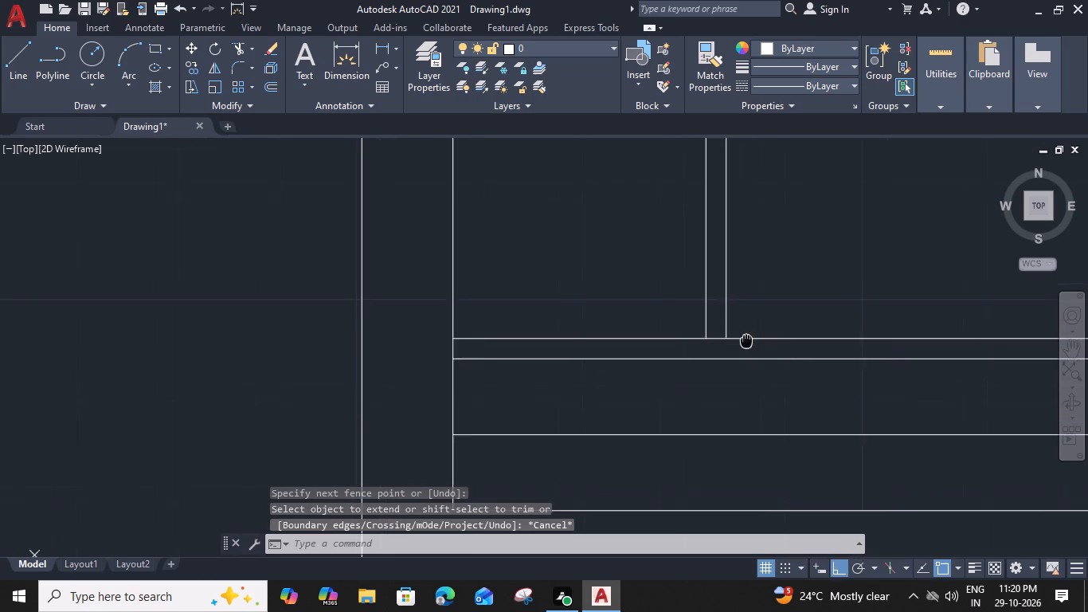
{"action": "middle_click_drag", "start_coordinate": [744, 340], "coordinate": [717, 358]}
{"action": "left_click", "coordinate": [578, 356]}
{"action": "type", "text": "O 1"}
{"action": "key", "text": "shift+quotedbl"}
{"action": "key", "text": "Return"}
{"action": "left_click", "coordinate": [577, 317]}
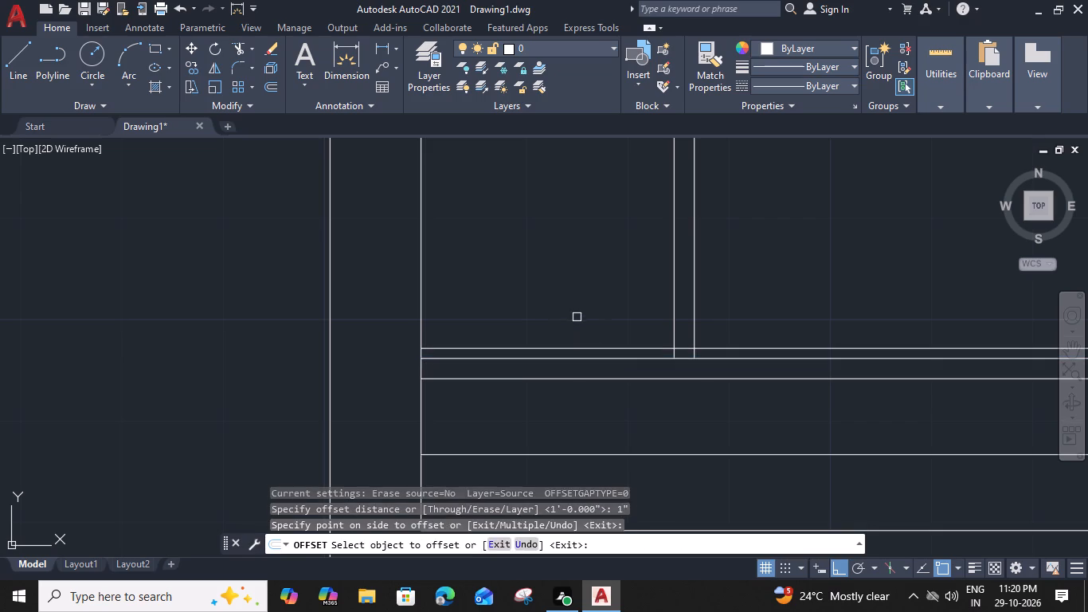
{"action": "key", "text": "Escape"}
Trim the west wardrobe's front lines below the new offset line, and the offset line east of that wardrobe.
{"action": "key", "text": "t"}
{"action": "key", "text": "r"}
{"action": "key", "text": "space"}
{"action": "scroll", "coordinate": [687, 361], "scroll_direction": "up", "scroll_amount": 1}
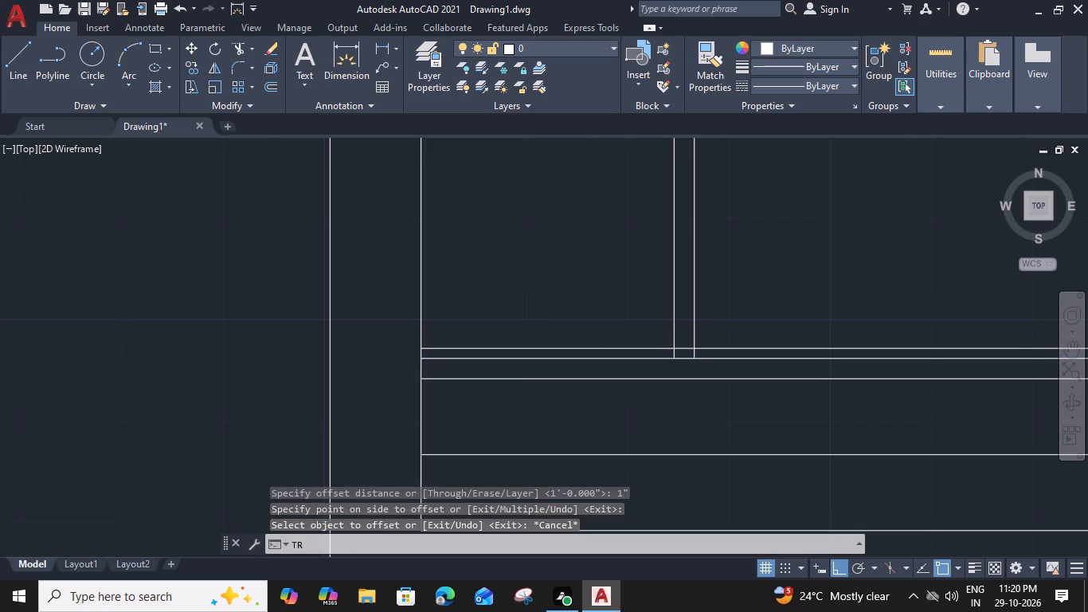
{"action": "left_click", "coordinate": [669, 351]}
{"action": "left_click", "coordinate": [696, 350]}
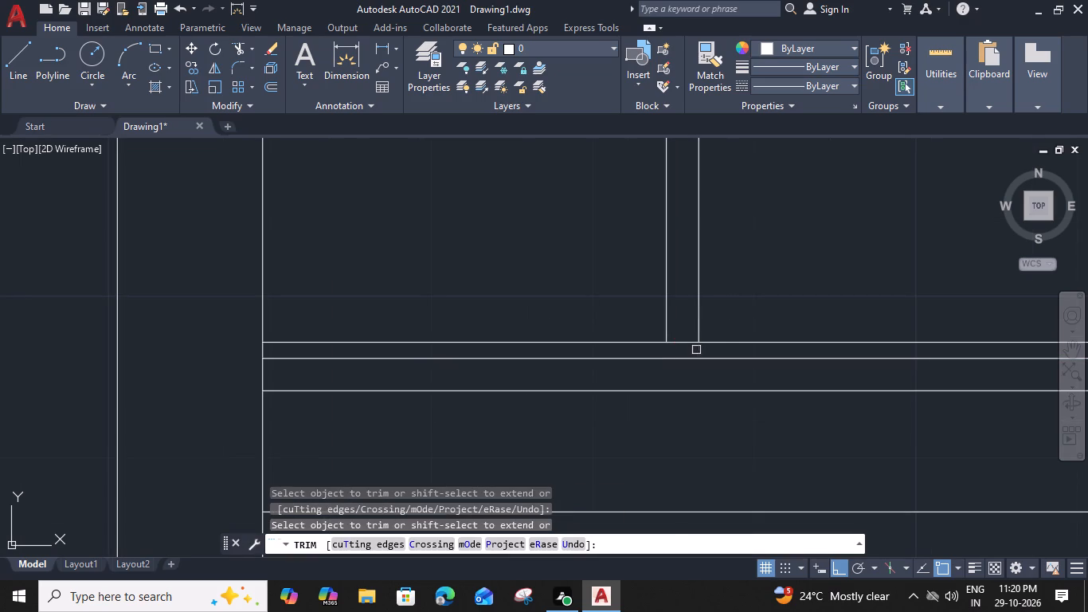
{"action": "left_click", "coordinate": [724, 343]}
{"action": "key", "text": "Escape"}
Draw a vertical centre line in the west wardrobe from the midpoint of its south edge to the dress's north wall.
{"action": "scroll", "coordinate": [724, 331], "scroll_direction": "down", "scroll_amount": 3}
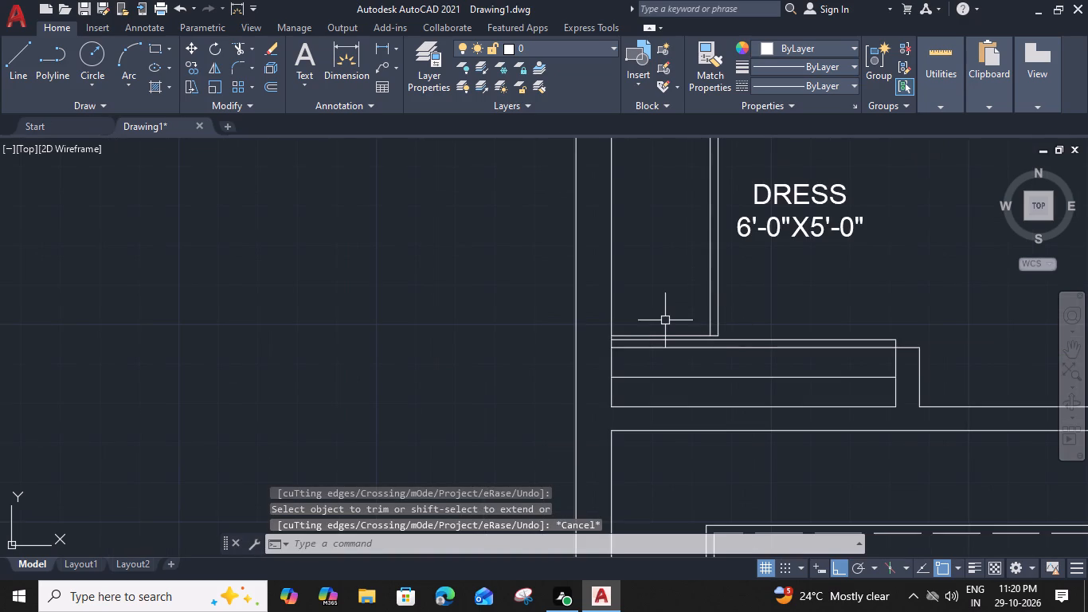
{"action": "type", "text": "L"}
{"action": "key", "text": "space"}
{"action": "scroll", "coordinate": [662, 322], "scroll_direction": "up", "scroll_amount": 3}
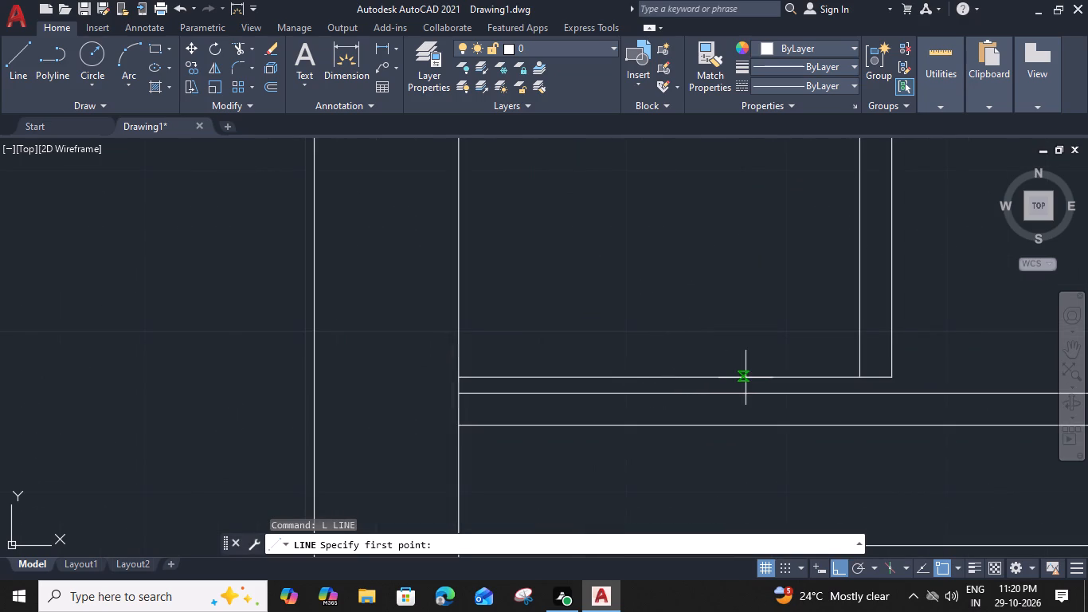
{"action": "left_click", "coordinate": [676, 378]}
{"action": "scroll", "coordinate": [662, 299], "scroll_direction": "down", "scroll_amount": 3}
{"action": "middle_click_drag", "start_coordinate": [672, 242], "coordinate": [640, 465]}
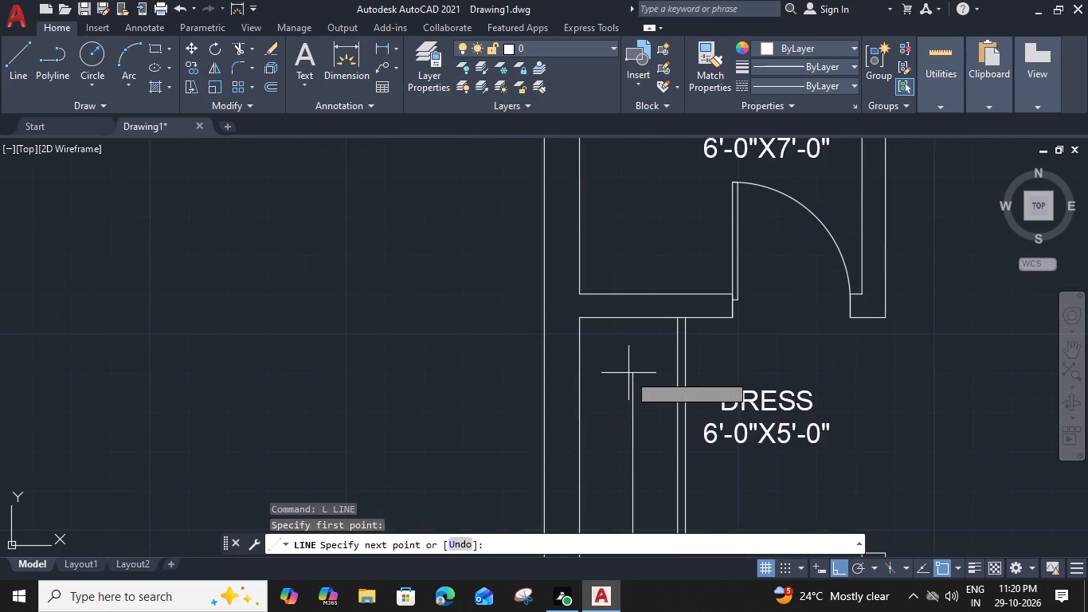
{"action": "scroll", "coordinate": [634, 342], "scroll_direction": "up", "scroll_amount": 2}
{"action": "left_click", "coordinate": [627, 292]}
{"action": "key", "text": "Escape"}
Draw a slanted line from the south wardrobe's southwest corner to its inner front line, plus a vertical line crossing it.
{"action": "scroll", "coordinate": [627, 292], "scroll_direction": "down", "scroll_amount": 3}
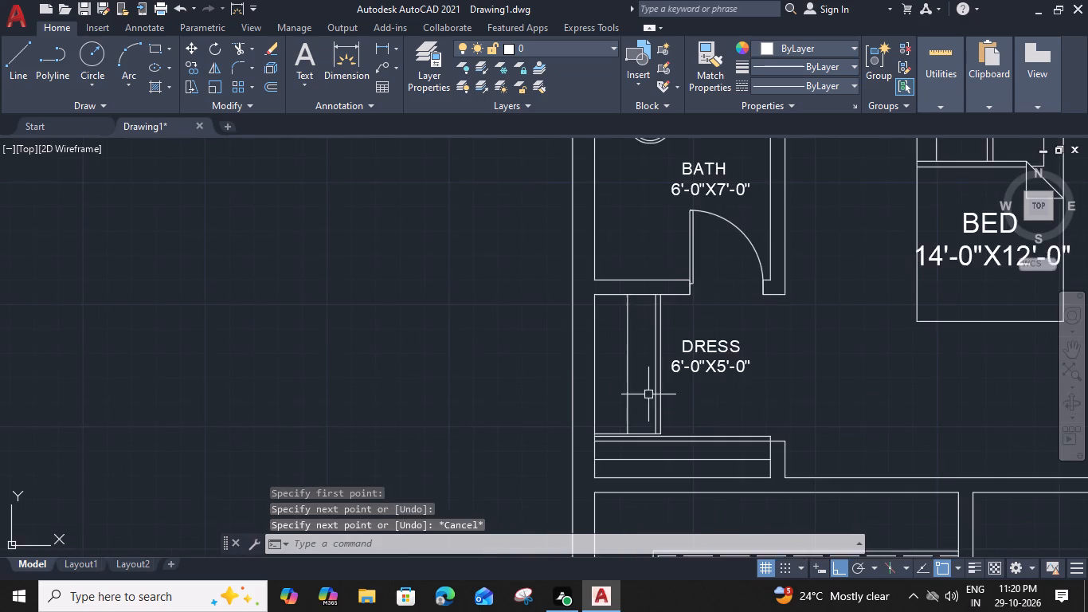
{"action": "middle_click_drag", "start_coordinate": [661, 451], "coordinate": [621, 353]}
{"action": "scroll", "coordinate": [623, 370], "scroll_direction": "up", "scroll_amount": 2}
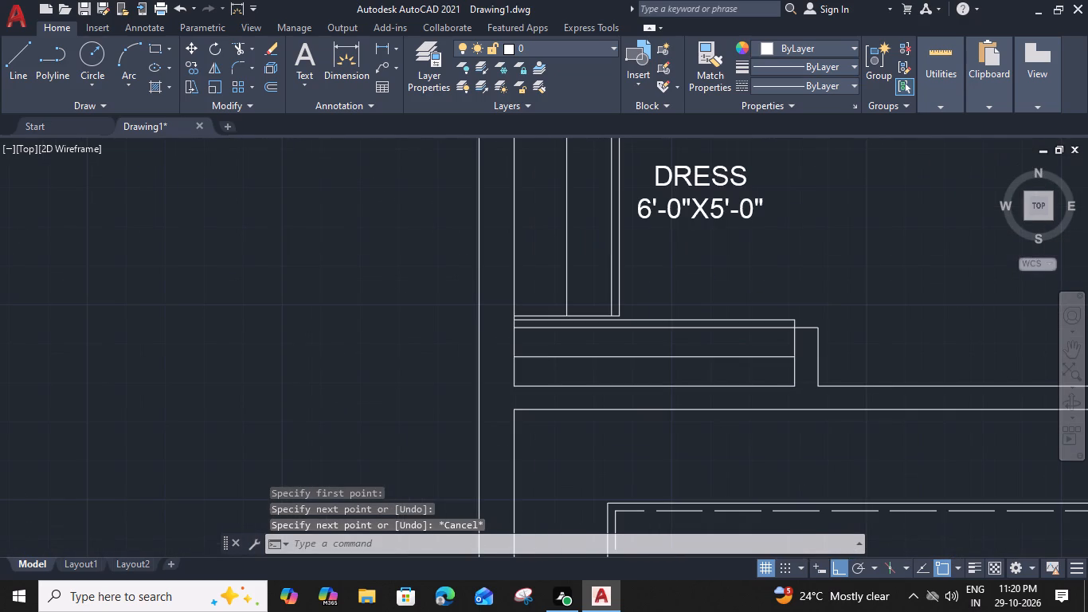
{"action": "type", "text": "L"}
{"action": "key", "text": "space"}
{"action": "left_click", "coordinate": [453, 394]}
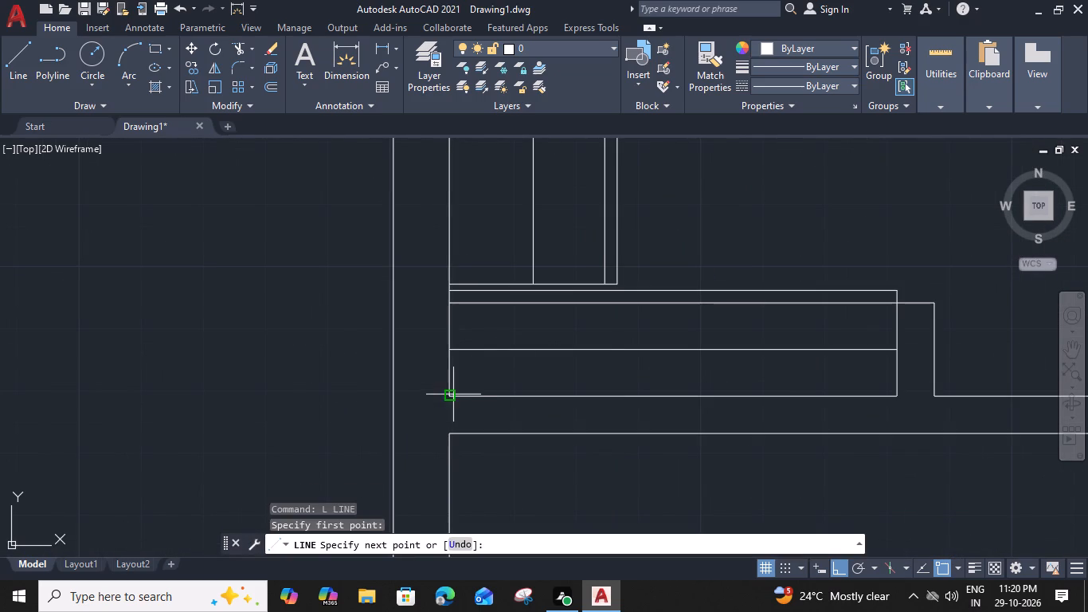
{"action": "left_click", "coordinate": [503, 306]}
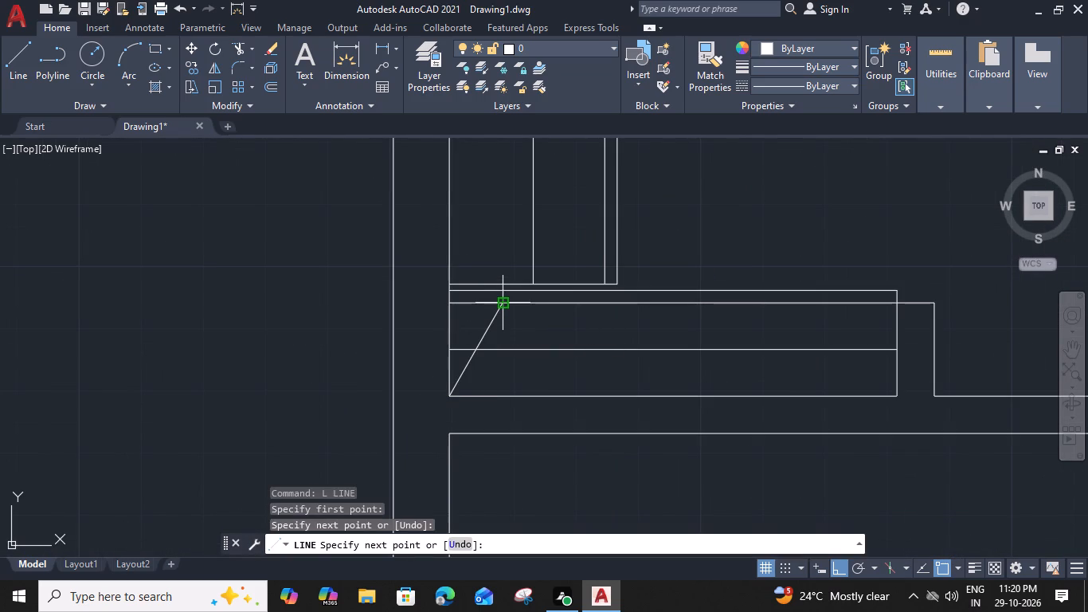
{"action": "key", "text": "space"}
{"action": "key", "text": "space"}
{"action": "left_click", "coordinate": [473, 306]}
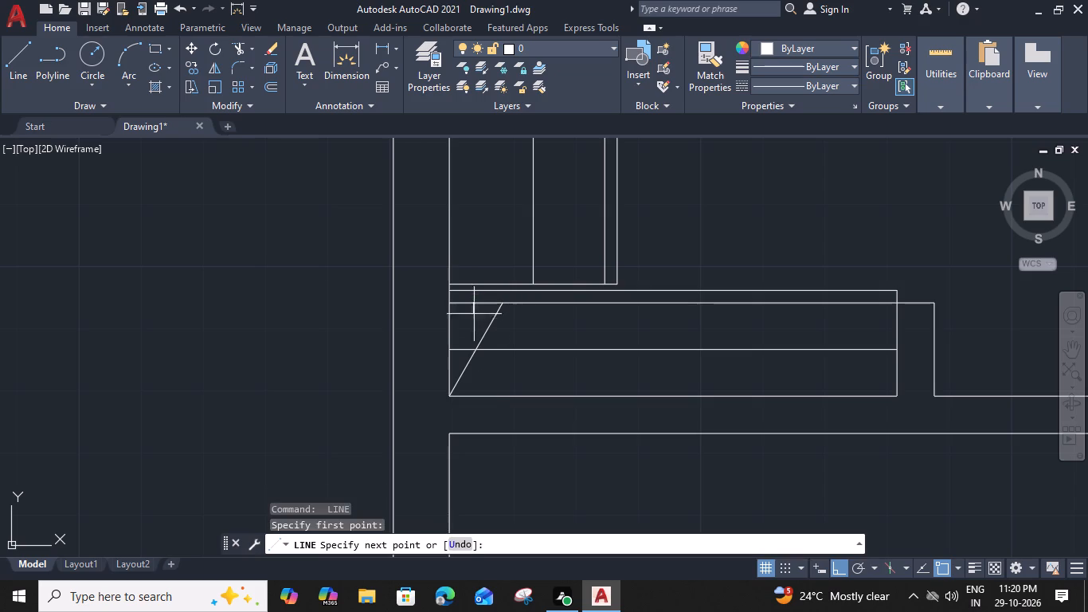
{"action": "left_click", "coordinate": [473, 397]}
{"action": "key", "text": "space"}
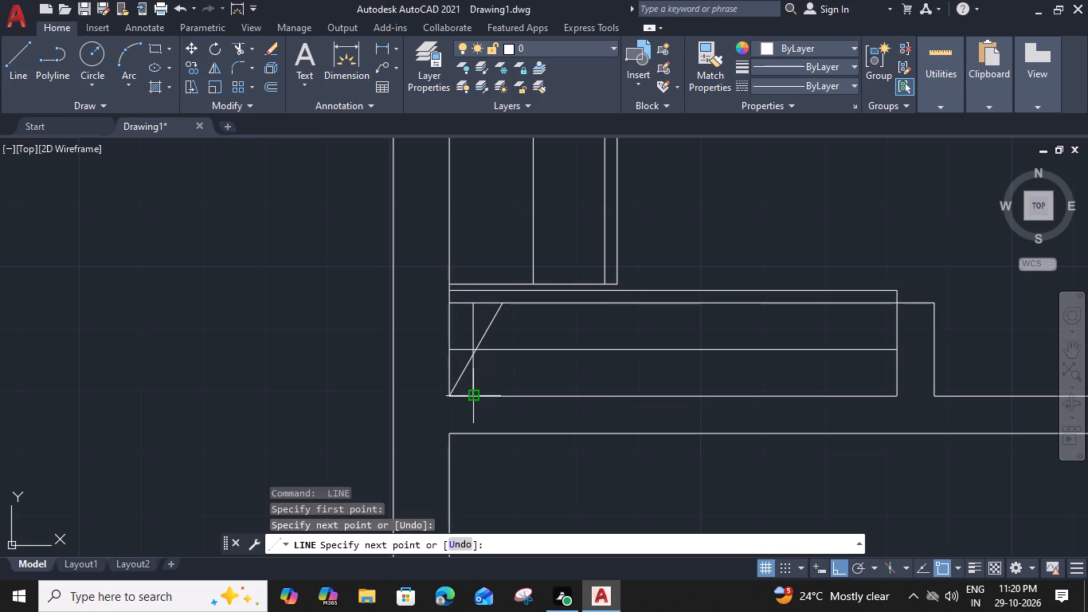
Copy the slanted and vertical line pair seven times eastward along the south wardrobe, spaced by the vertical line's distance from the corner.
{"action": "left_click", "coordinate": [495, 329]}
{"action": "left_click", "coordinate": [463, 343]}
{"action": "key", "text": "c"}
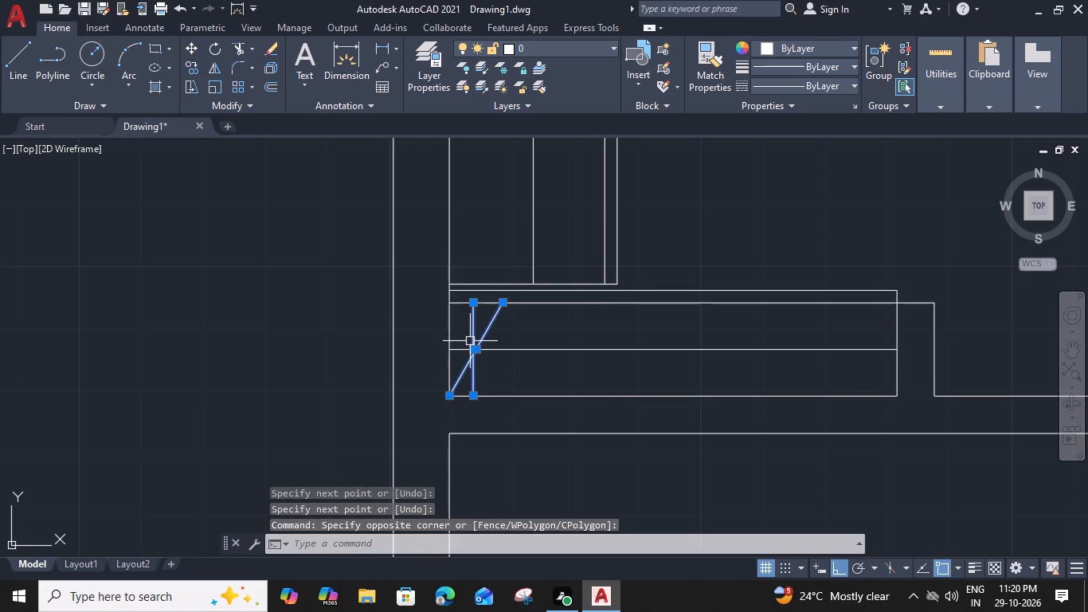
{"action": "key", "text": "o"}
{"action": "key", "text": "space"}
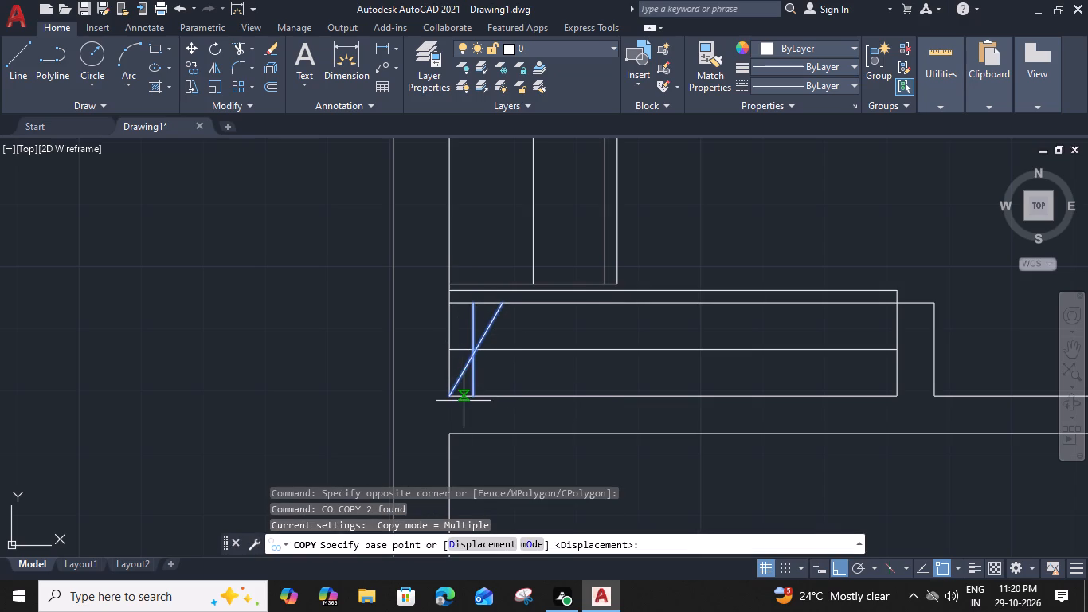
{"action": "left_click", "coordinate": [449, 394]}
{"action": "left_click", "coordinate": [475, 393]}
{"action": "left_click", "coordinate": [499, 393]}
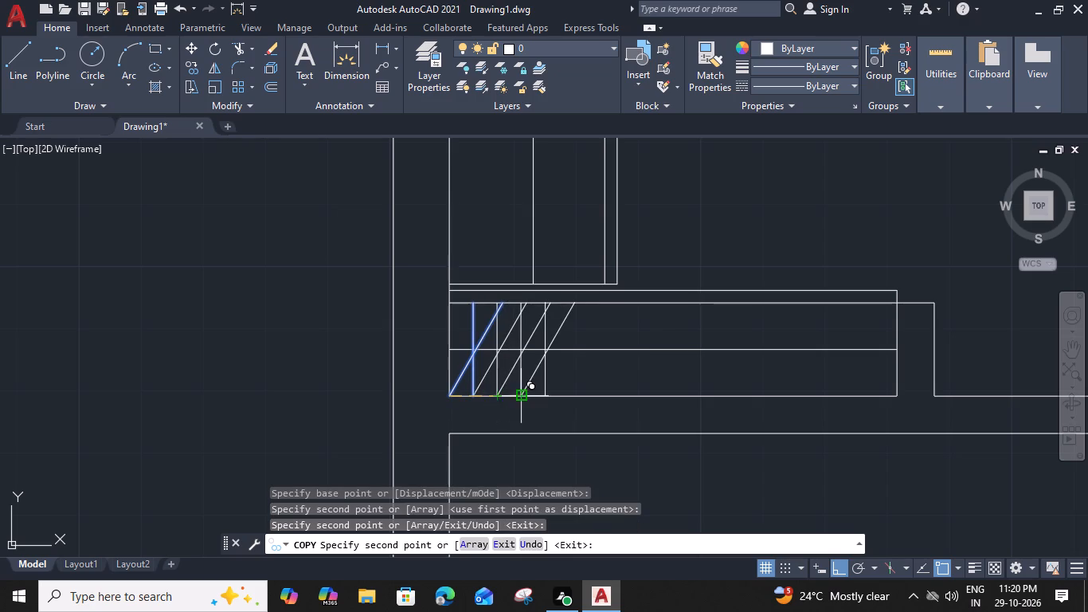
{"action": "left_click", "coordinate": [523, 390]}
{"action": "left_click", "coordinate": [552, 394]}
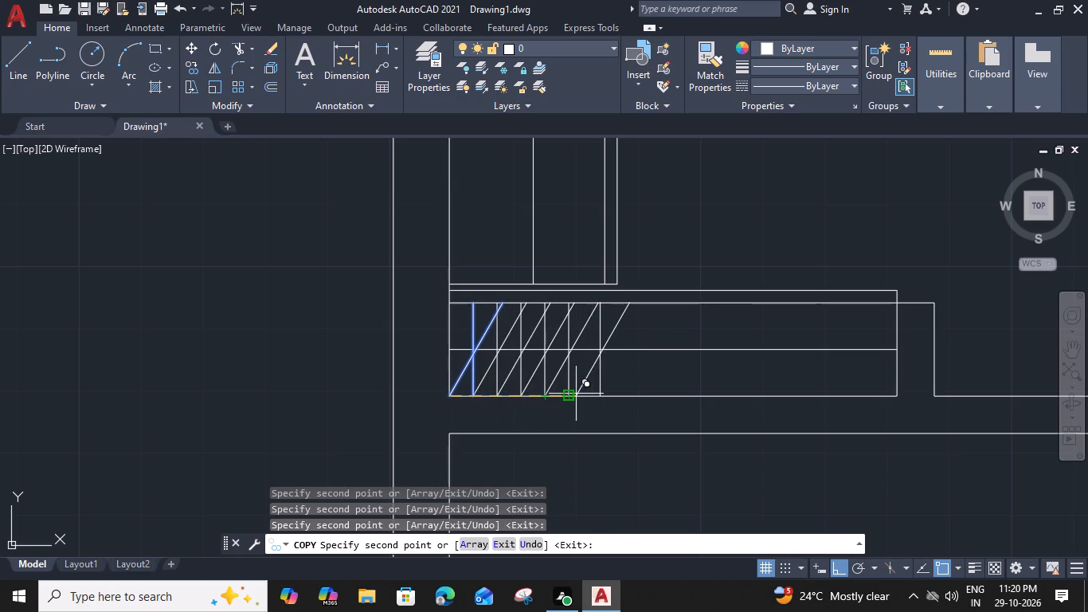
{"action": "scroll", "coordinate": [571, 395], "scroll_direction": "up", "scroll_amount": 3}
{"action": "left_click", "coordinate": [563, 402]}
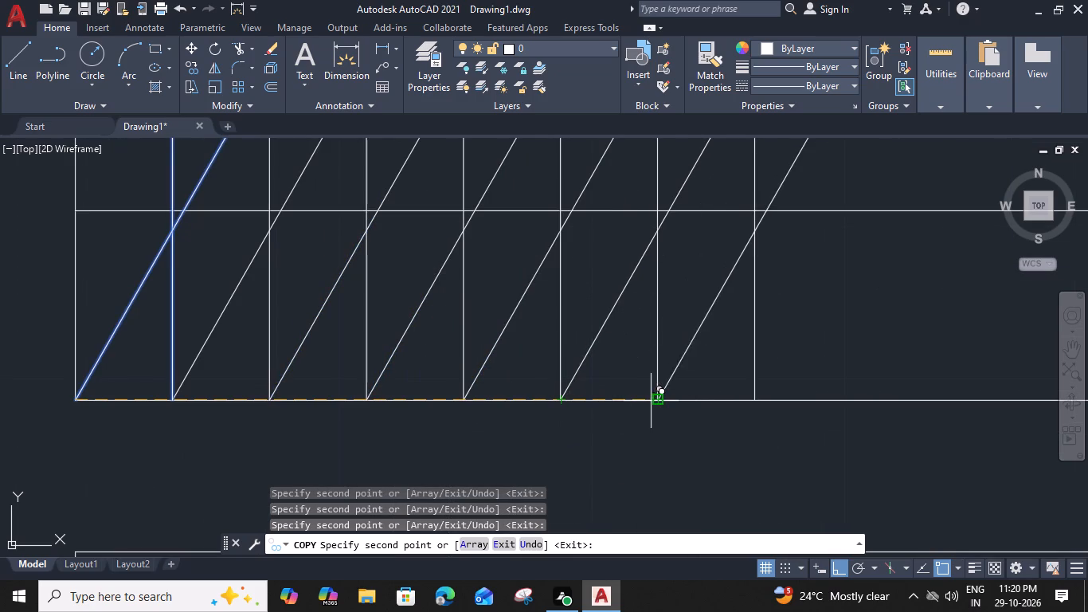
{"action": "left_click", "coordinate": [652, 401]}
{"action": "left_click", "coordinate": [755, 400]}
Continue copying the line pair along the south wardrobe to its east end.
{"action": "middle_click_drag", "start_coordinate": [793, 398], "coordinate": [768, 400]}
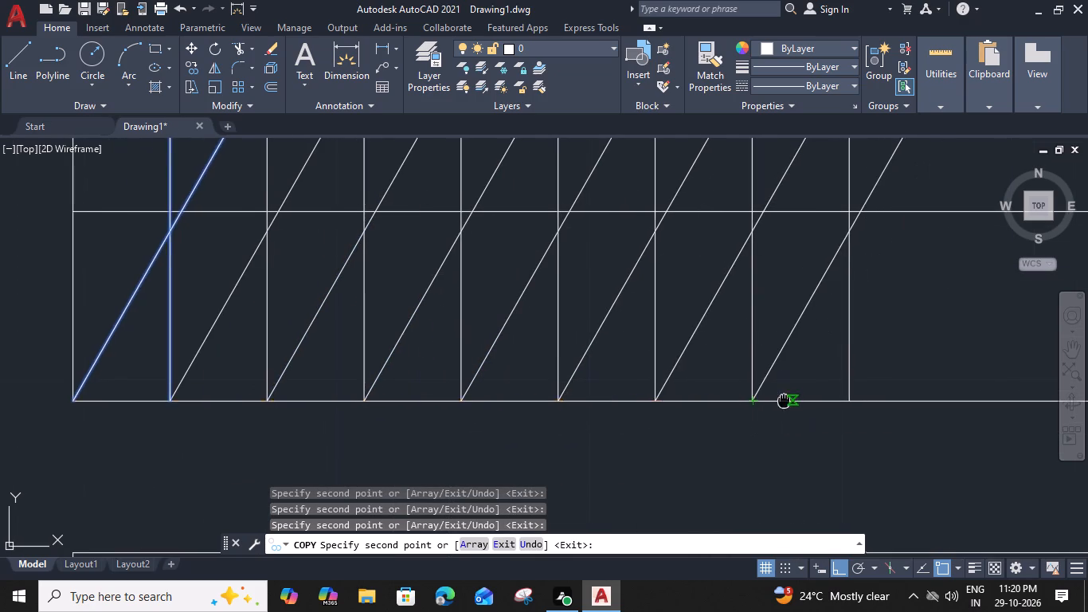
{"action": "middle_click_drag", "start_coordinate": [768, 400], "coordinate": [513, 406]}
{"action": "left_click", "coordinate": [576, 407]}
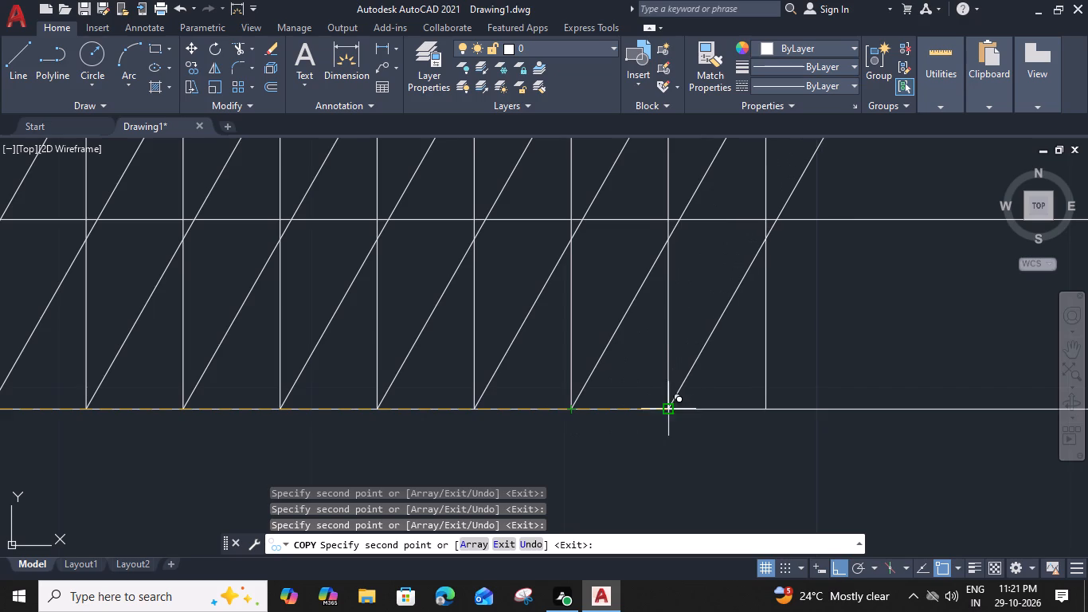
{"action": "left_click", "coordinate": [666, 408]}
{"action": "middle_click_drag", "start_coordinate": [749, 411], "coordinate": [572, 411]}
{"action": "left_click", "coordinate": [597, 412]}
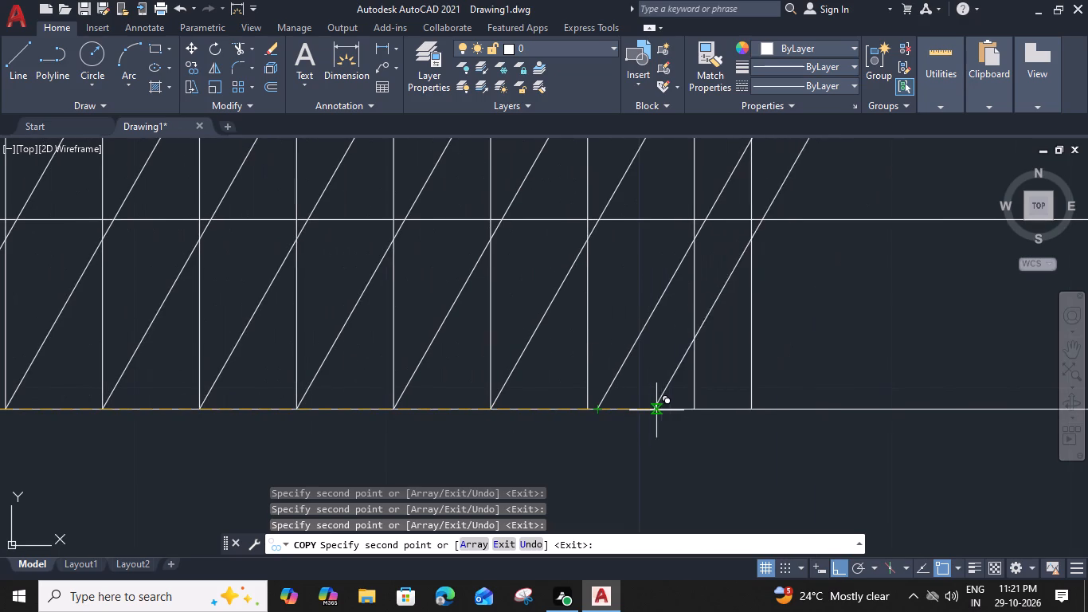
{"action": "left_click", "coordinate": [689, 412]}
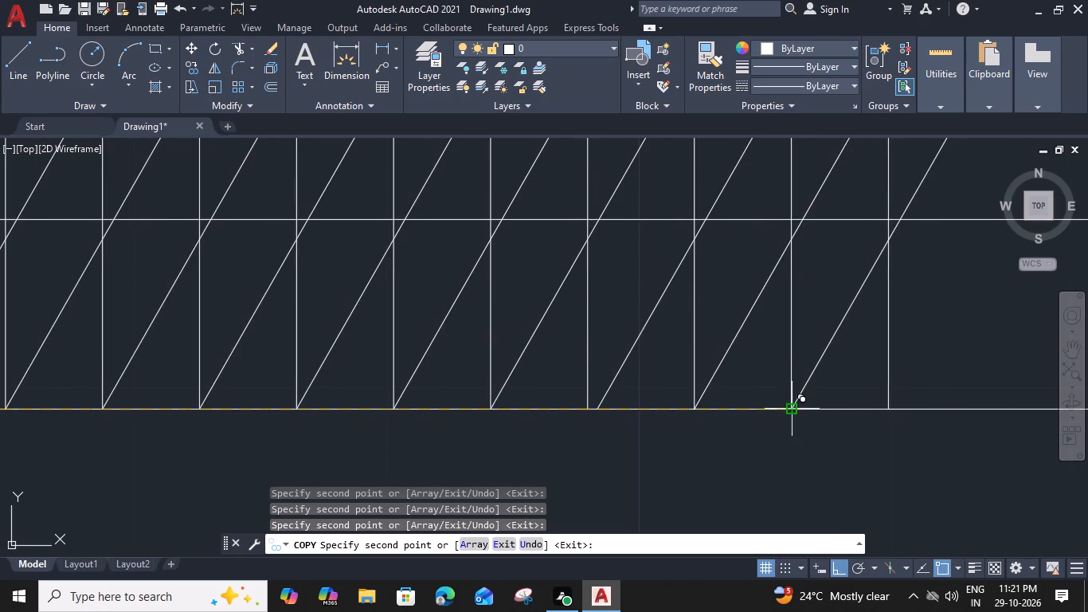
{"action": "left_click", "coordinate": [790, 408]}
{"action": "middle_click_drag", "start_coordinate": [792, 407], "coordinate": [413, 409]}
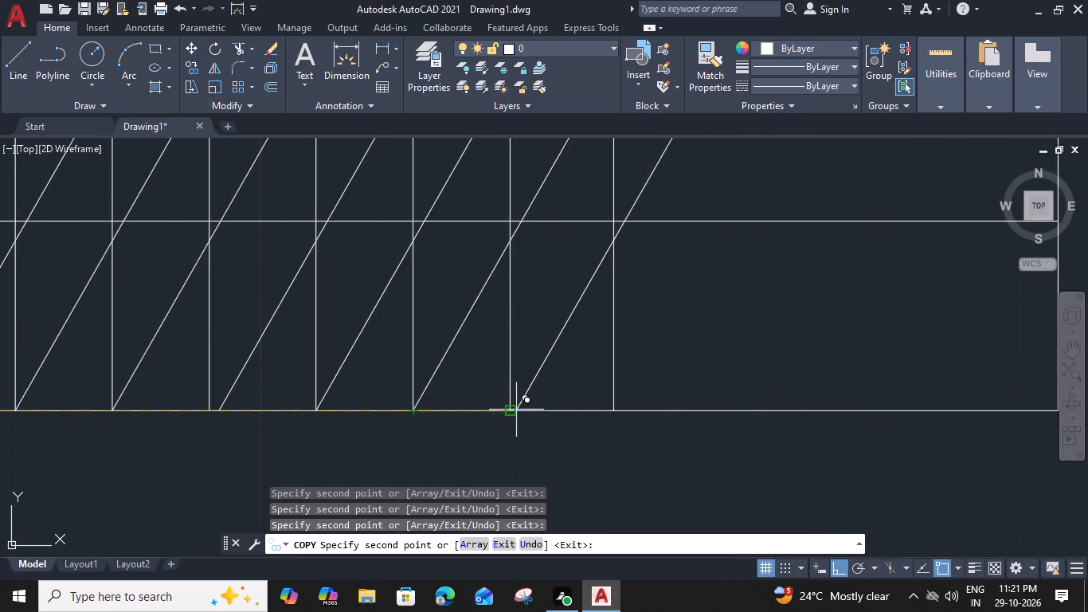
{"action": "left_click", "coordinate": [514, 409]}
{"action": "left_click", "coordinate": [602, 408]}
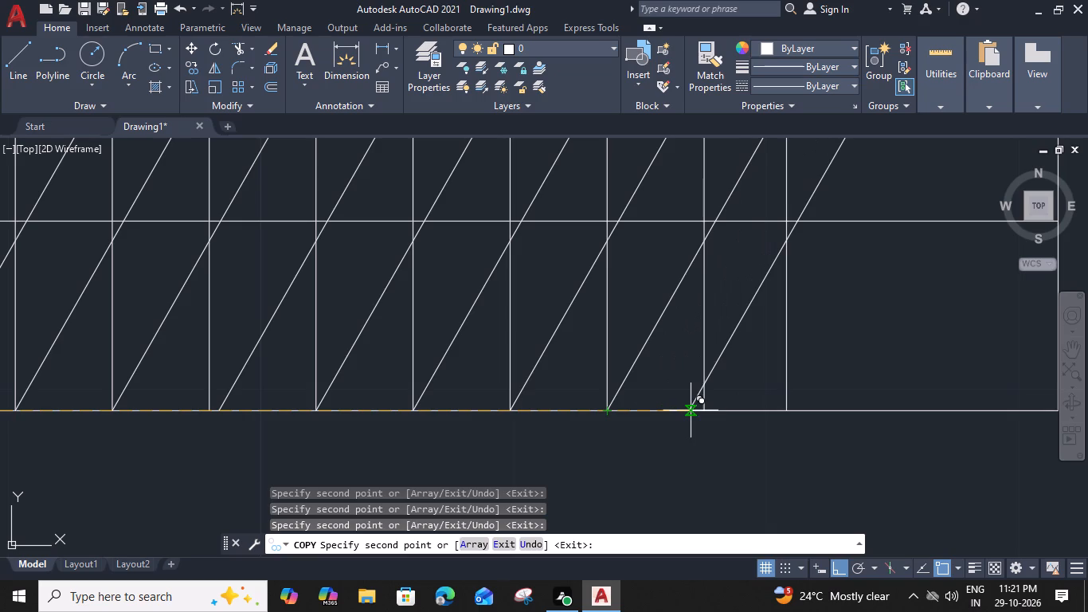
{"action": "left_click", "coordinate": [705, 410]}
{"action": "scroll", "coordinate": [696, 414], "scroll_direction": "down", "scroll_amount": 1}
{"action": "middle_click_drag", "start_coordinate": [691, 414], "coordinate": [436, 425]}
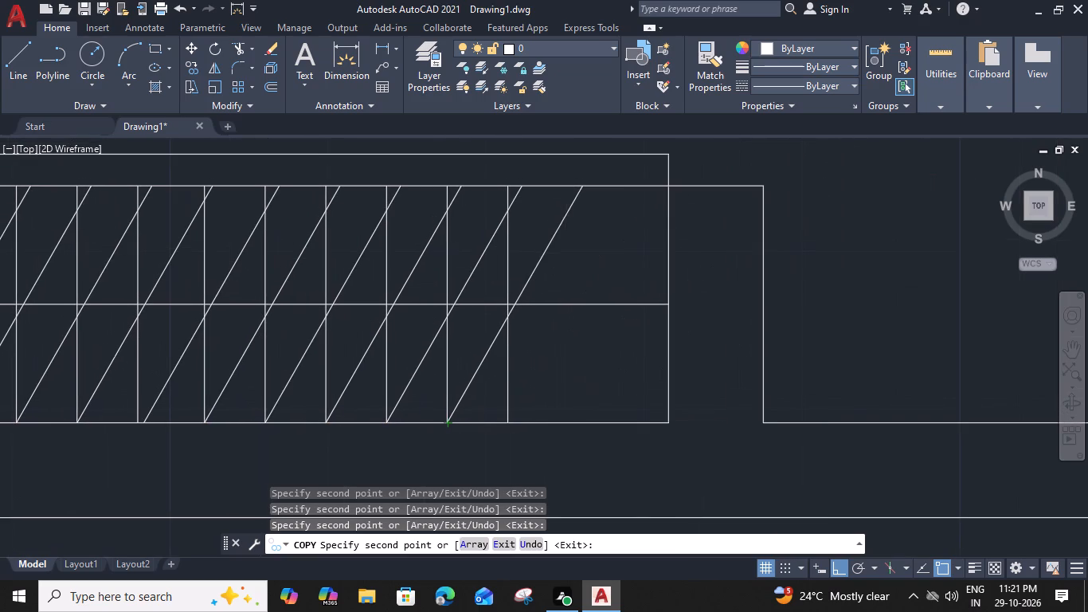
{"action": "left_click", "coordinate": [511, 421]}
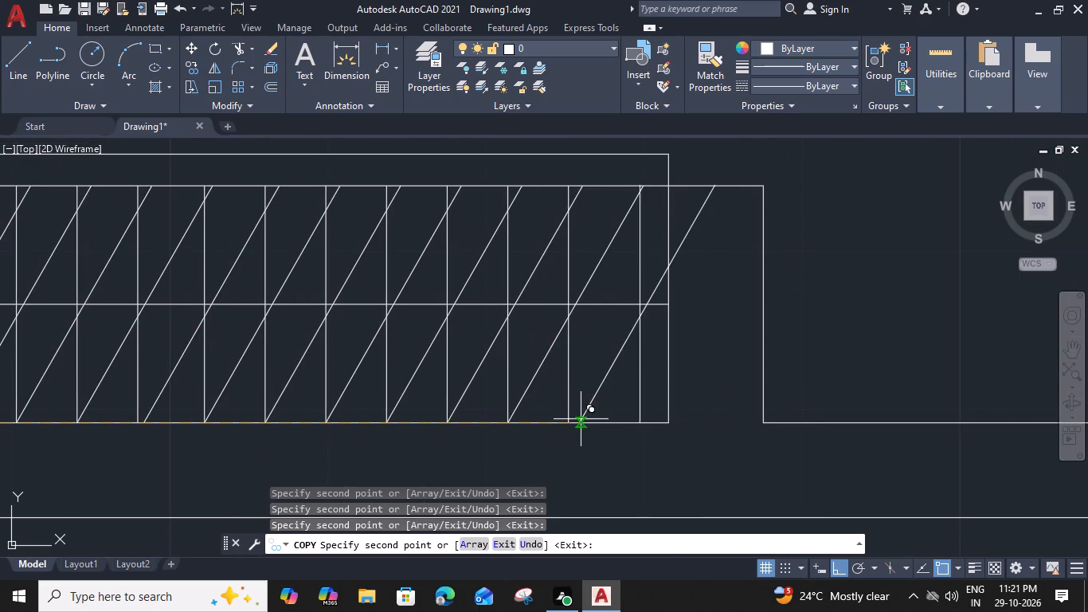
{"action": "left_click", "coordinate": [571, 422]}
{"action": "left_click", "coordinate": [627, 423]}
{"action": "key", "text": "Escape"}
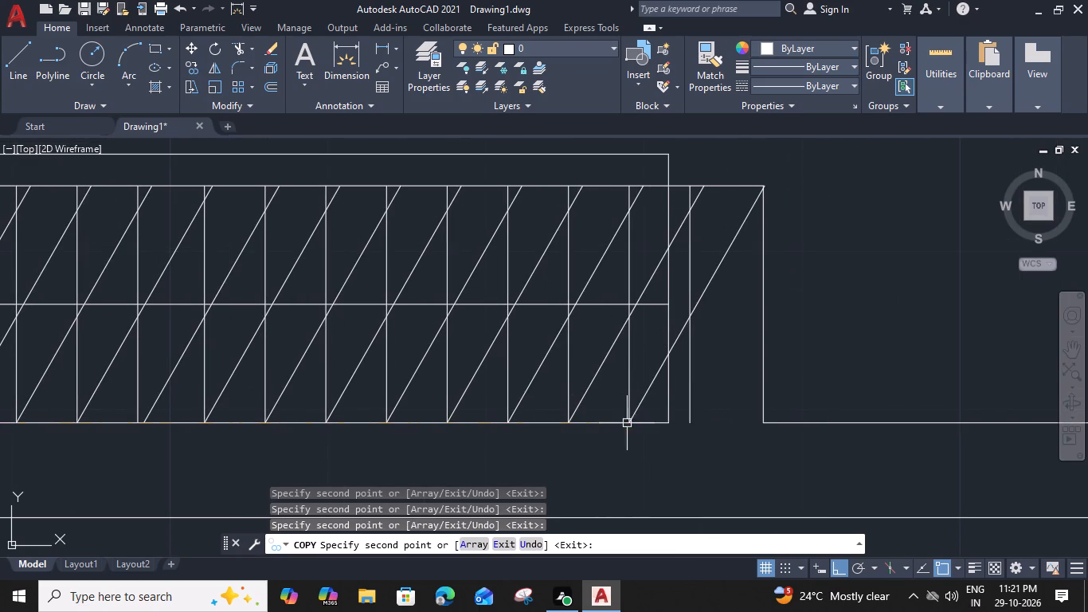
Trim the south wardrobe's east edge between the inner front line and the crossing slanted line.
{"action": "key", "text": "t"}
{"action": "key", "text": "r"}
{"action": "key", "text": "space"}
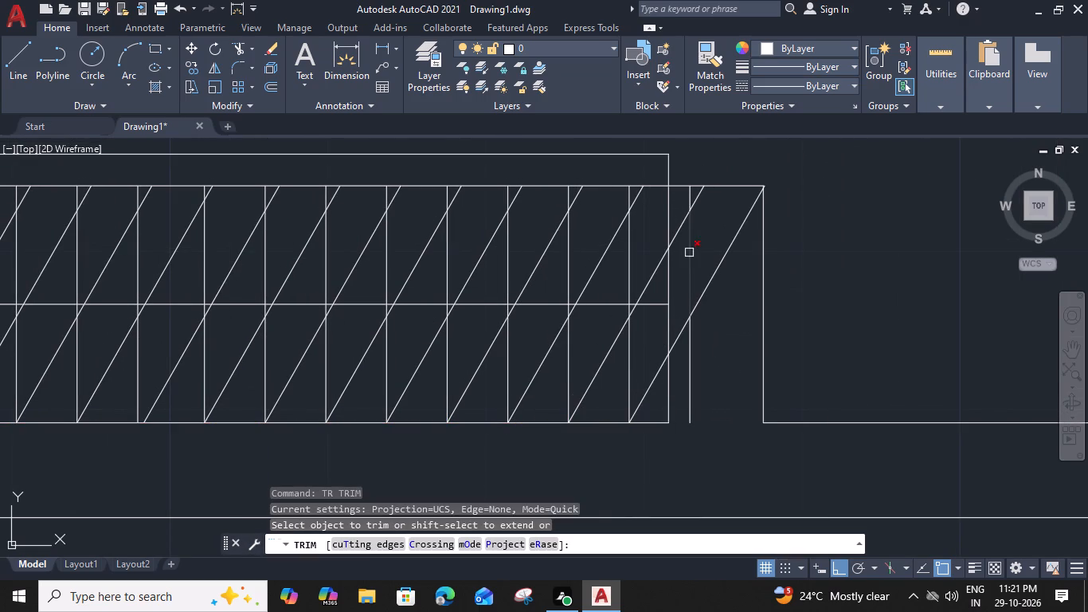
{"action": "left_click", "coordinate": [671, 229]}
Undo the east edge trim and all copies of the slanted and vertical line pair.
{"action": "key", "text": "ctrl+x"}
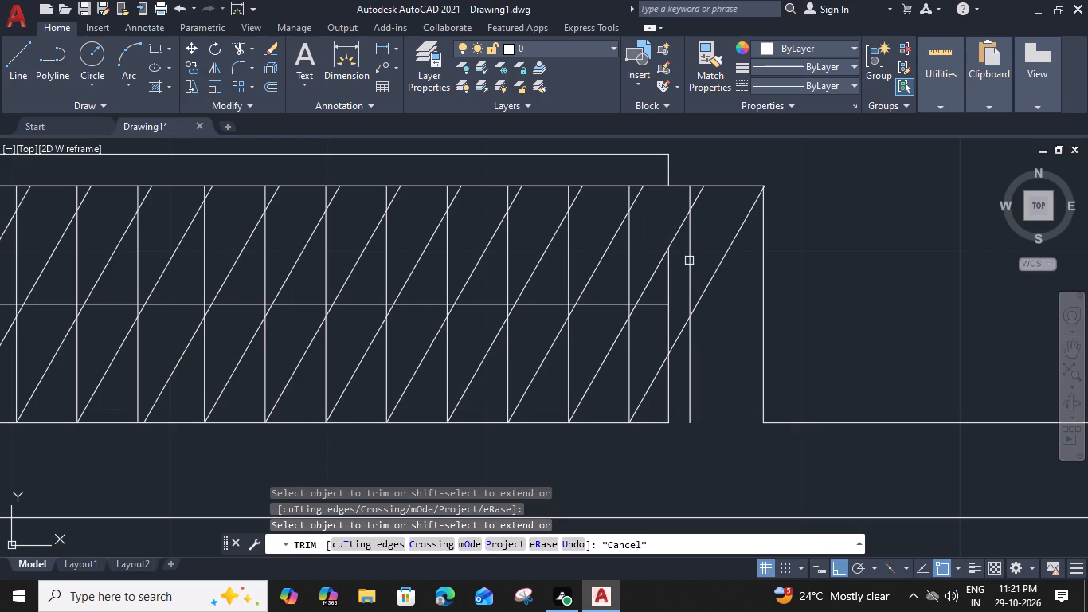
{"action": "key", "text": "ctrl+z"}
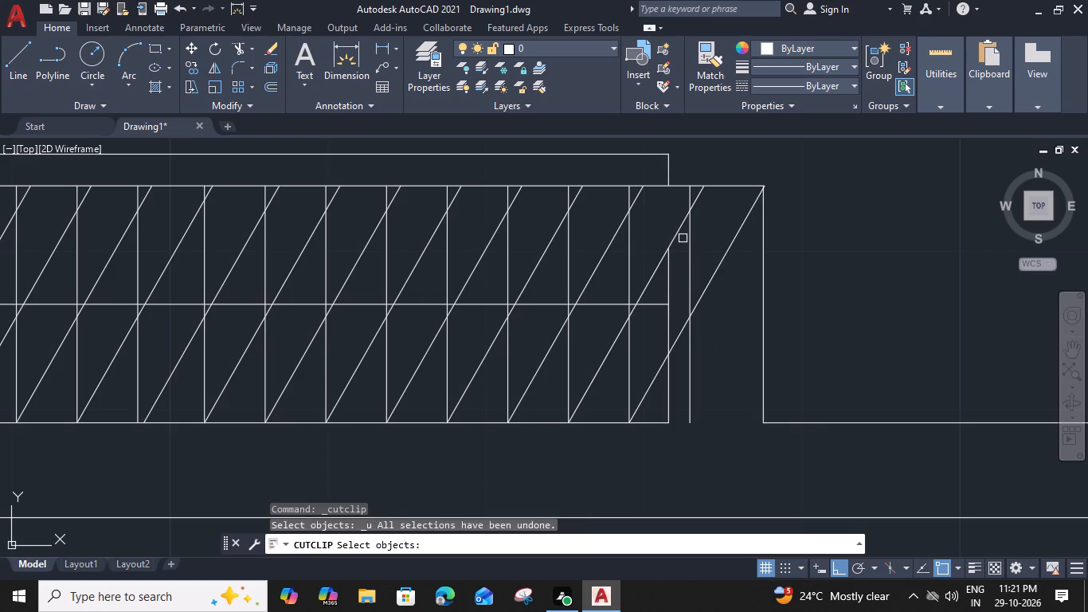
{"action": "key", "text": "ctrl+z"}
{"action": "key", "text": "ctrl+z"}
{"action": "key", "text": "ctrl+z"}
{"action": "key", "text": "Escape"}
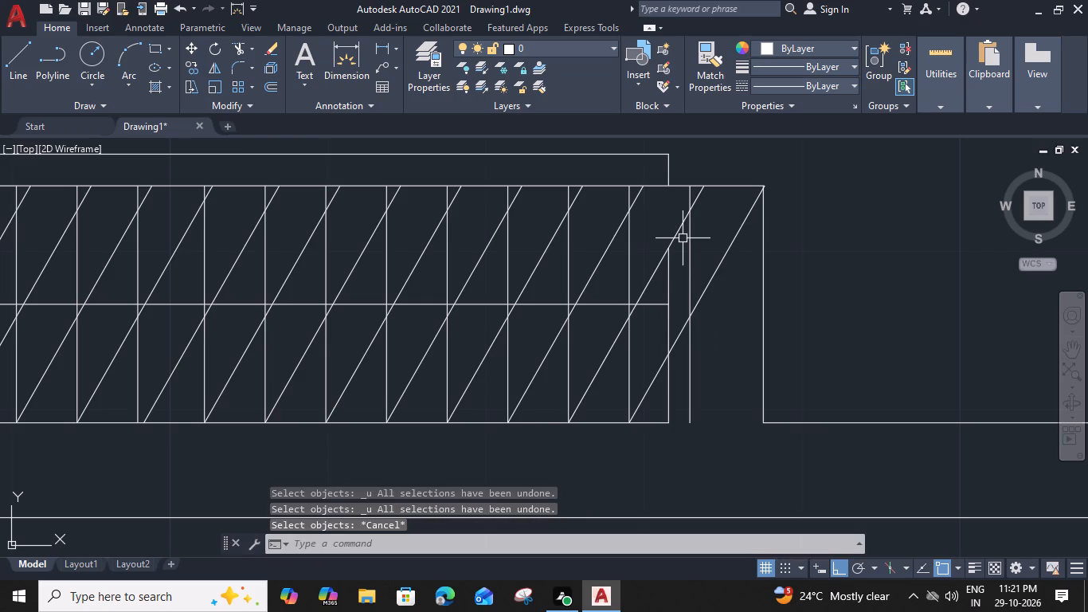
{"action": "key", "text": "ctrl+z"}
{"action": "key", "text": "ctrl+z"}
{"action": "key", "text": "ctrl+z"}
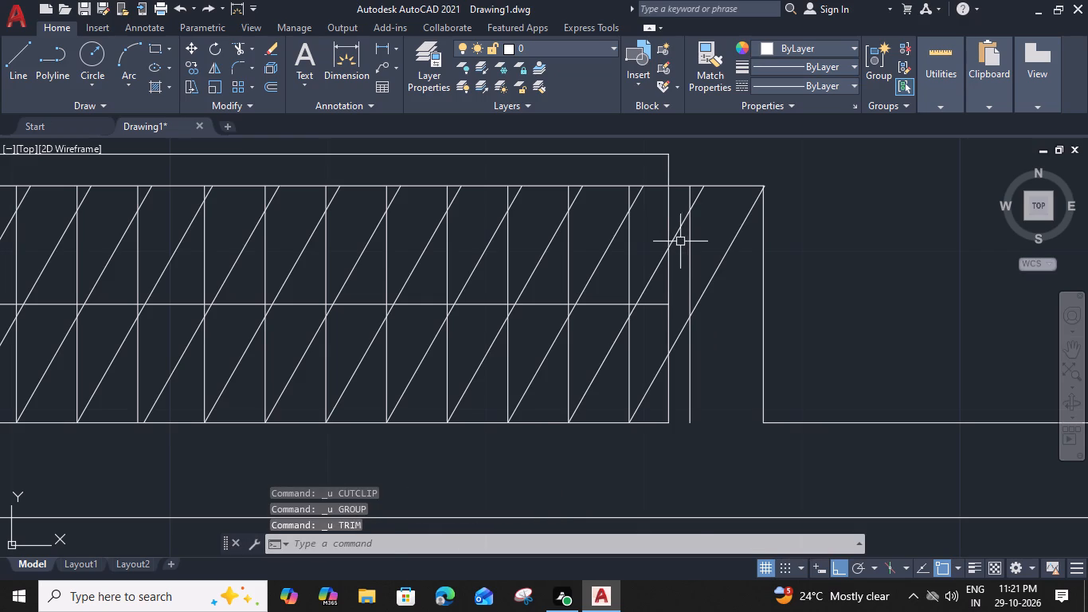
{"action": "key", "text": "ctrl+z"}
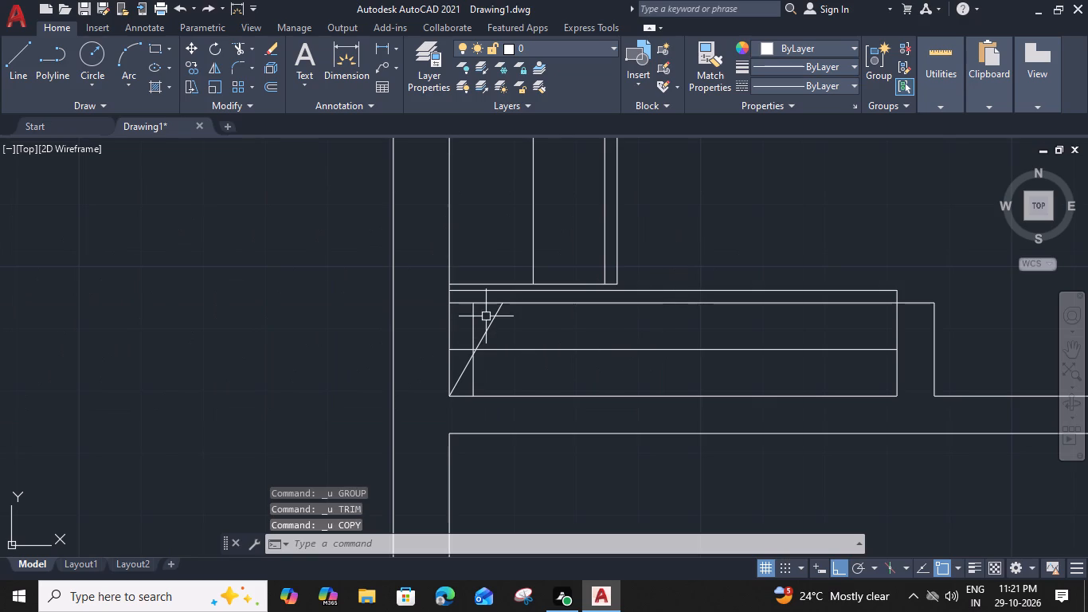
Copy the slanted and vertical line pair from the south wardrobe's southwest corner to four irregularly spaced points along its west part.
{"action": "scroll", "coordinate": [486, 316], "scroll_direction": "up", "scroll_amount": 2}
{"action": "left_click_drag", "start_coordinate": [520, 329], "coordinate": [498, 335]}
{"action": "left_click", "coordinate": [426, 343]}
{"action": "key", "text": "c"}
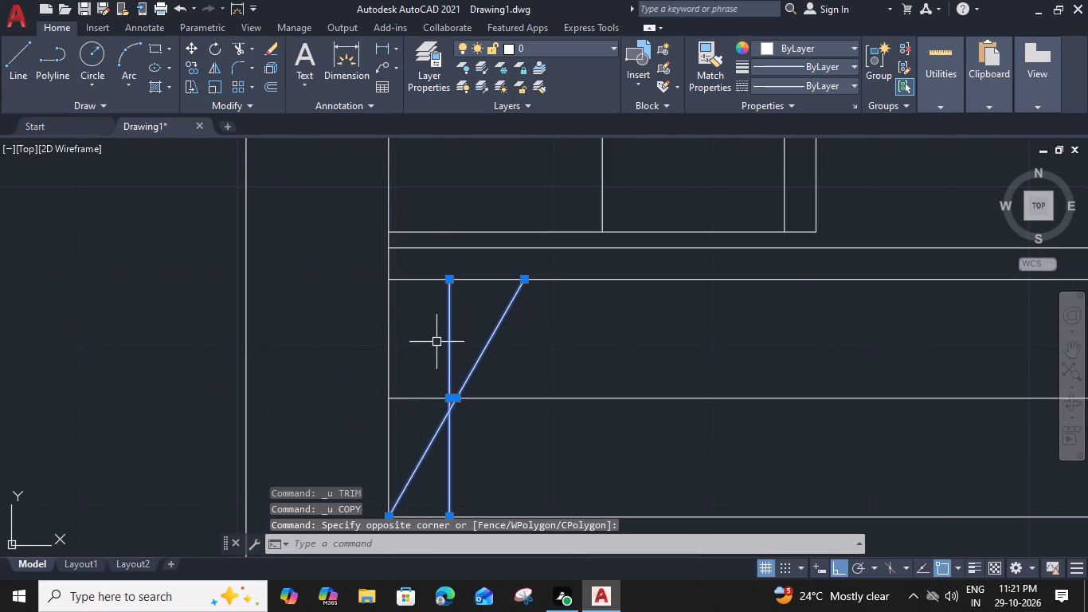
{"action": "type", "text": "O"}
{"action": "key", "text": "space"}
{"action": "middle_click_drag", "start_coordinate": [418, 433], "coordinate": [418, 432]}
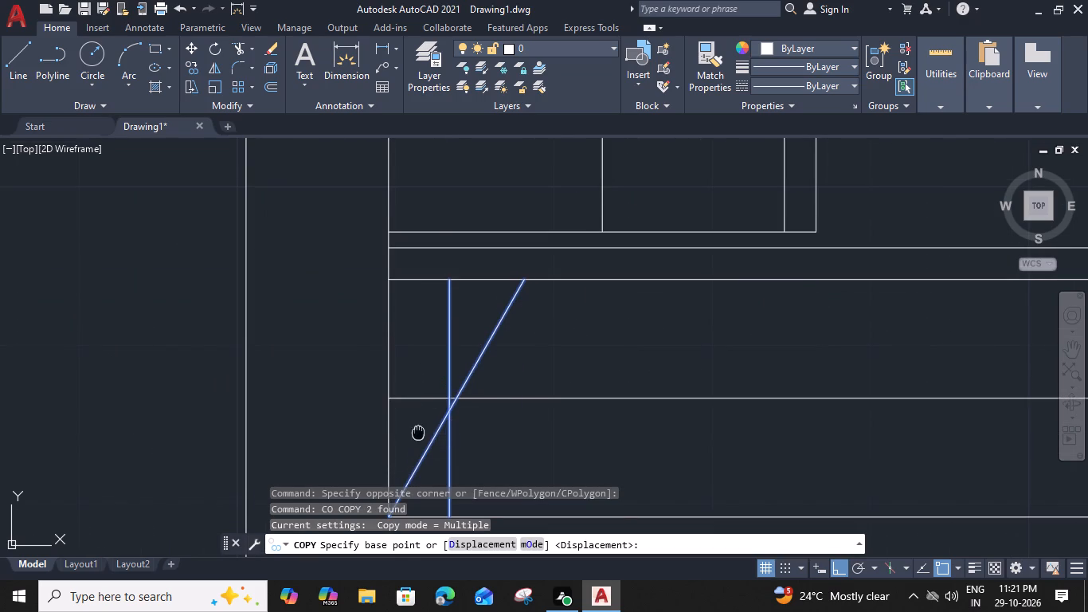
{"action": "middle_click_drag", "start_coordinate": [418, 432], "coordinate": [440, 335]}
{"action": "left_click", "coordinate": [409, 418]}
{"action": "left_click", "coordinate": [504, 414]}
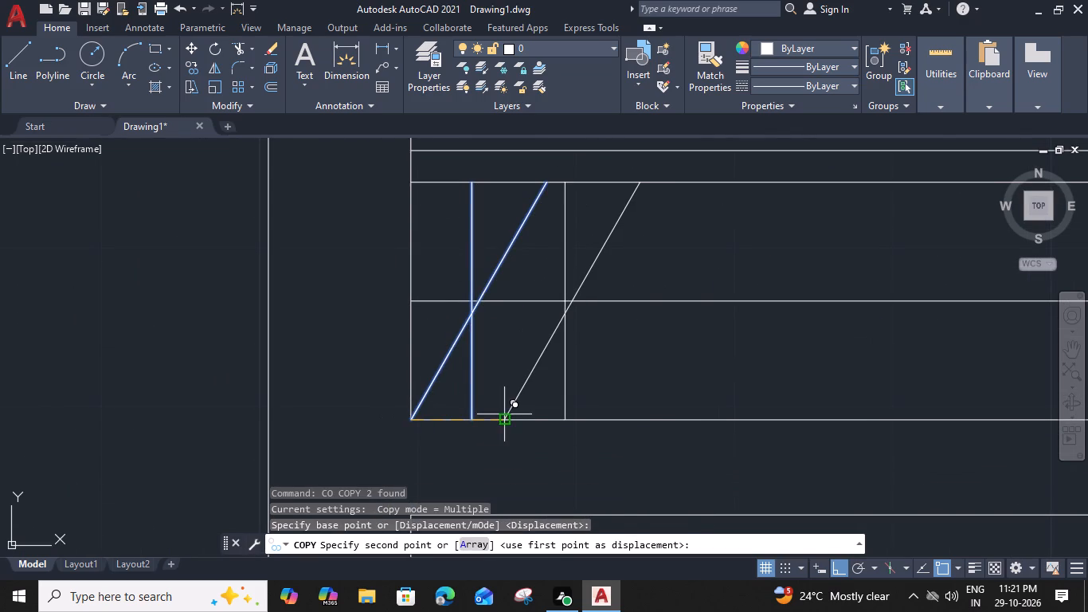
{"action": "left_click", "coordinate": [637, 418]}
{"action": "left_click", "coordinate": [588, 423]}
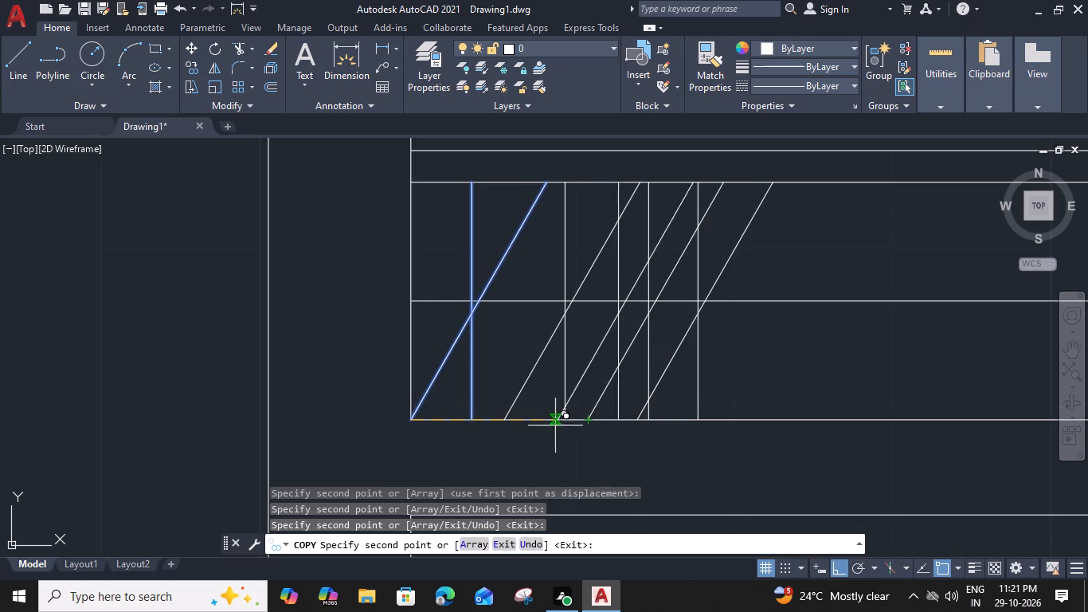
{"action": "left_click", "coordinate": [474, 420]}
Continue copying the line pair at irregular intervals along the middle of the south wardrobe's back edge.
{"action": "middle_click_drag", "start_coordinate": [581, 412], "coordinate": [597, 412]}
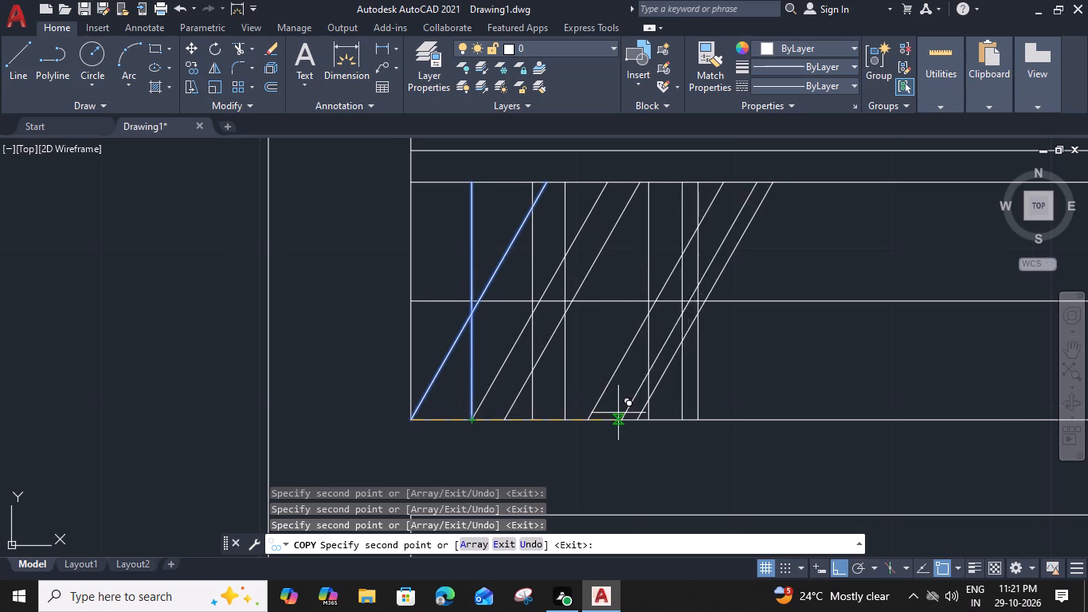
{"action": "middle_click_drag", "start_coordinate": [597, 412], "coordinate": [382, 413]}
{"action": "left_click", "coordinate": [472, 424]}
{"action": "left_click", "coordinate": [576, 422]}
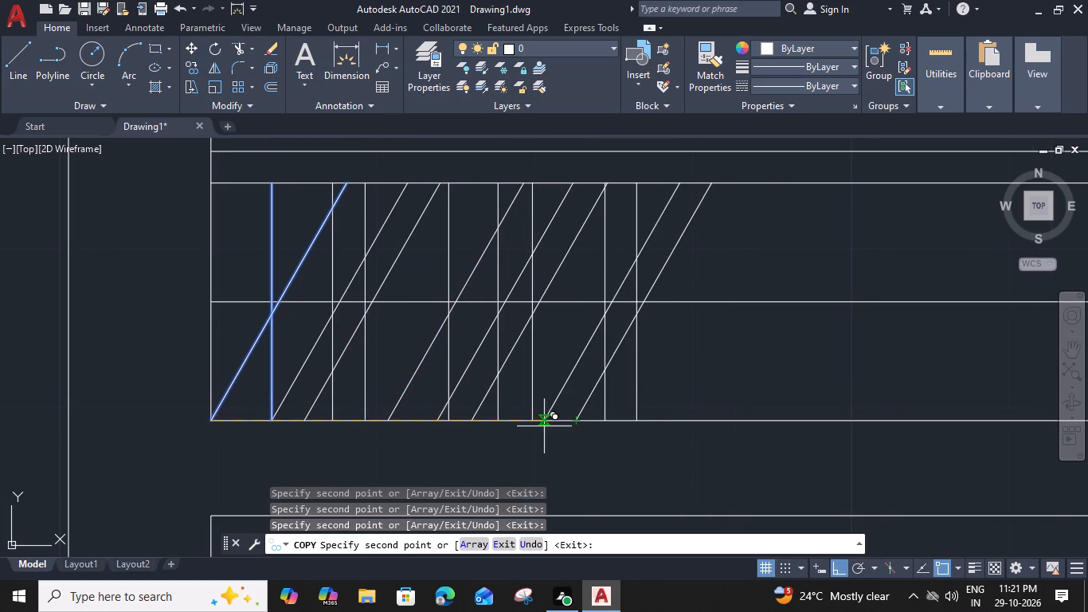
{"action": "left_click", "coordinate": [544, 426]}
{"action": "left_click", "coordinate": [640, 423]}
{"action": "left_click", "coordinate": [703, 417]}
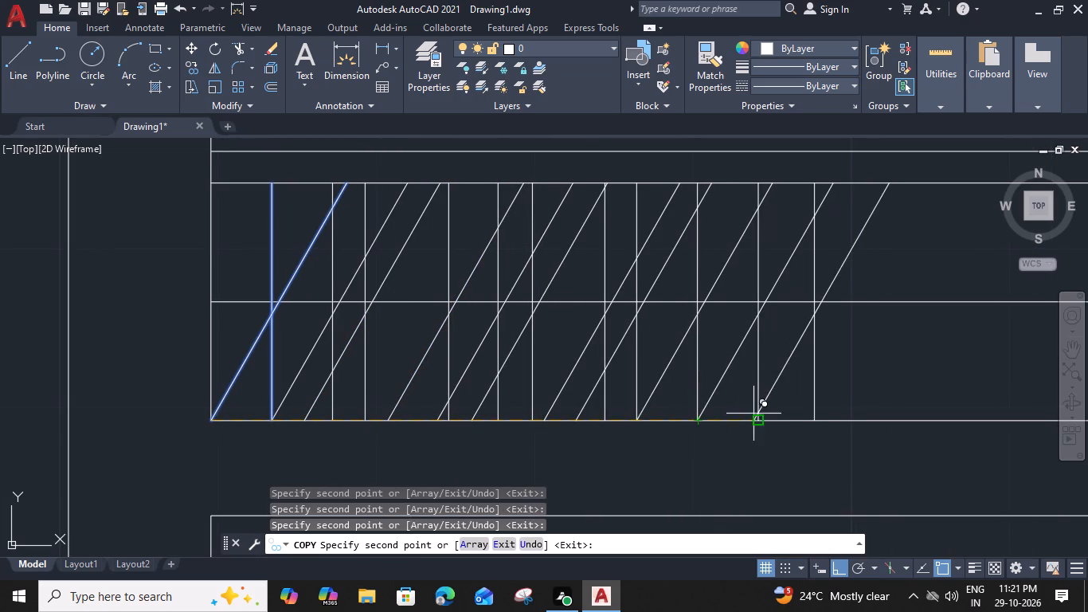
{"action": "left_click_drag", "start_coordinate": [755, 414], "coordinate": [775, 415]}
{"action": "middle_click_drag", "start_coordinate": [788, 415], "coordinate": [538, 426]}
{"action": "left_click", "coordinate": [577, 434]}
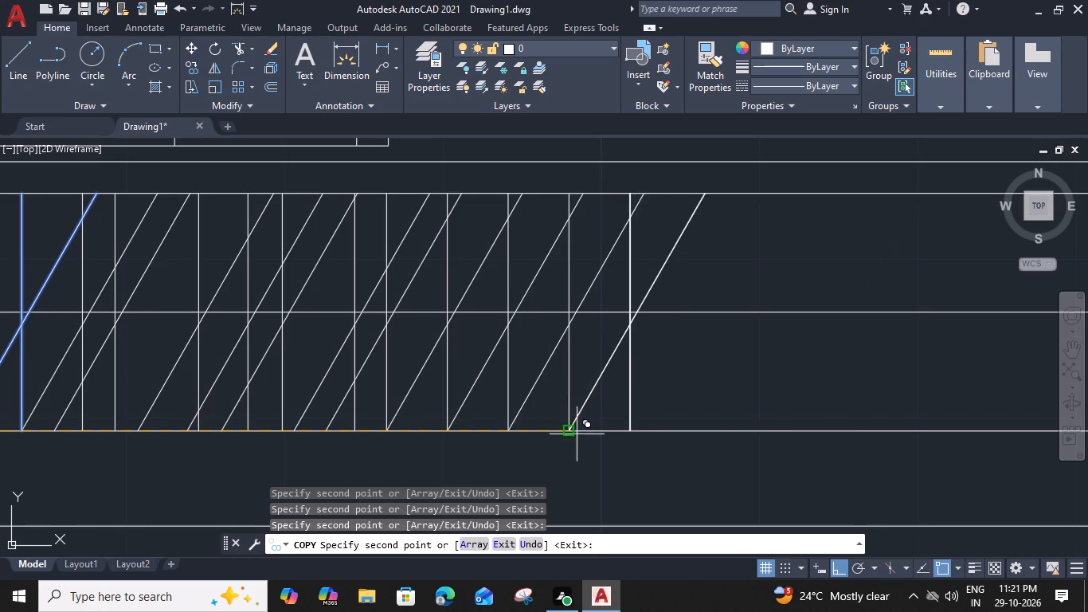
{"action": "left_click", "coordinate": [697, 426]}
{"action": "left_click", "coordinate": [639, 430]}
Continue copying the line pair at irregular intervals to the south wardrobe's east end.
{"action": "middle_click_drag", "start_coordinate": [677, 427], "coordinate": [474, 433]}
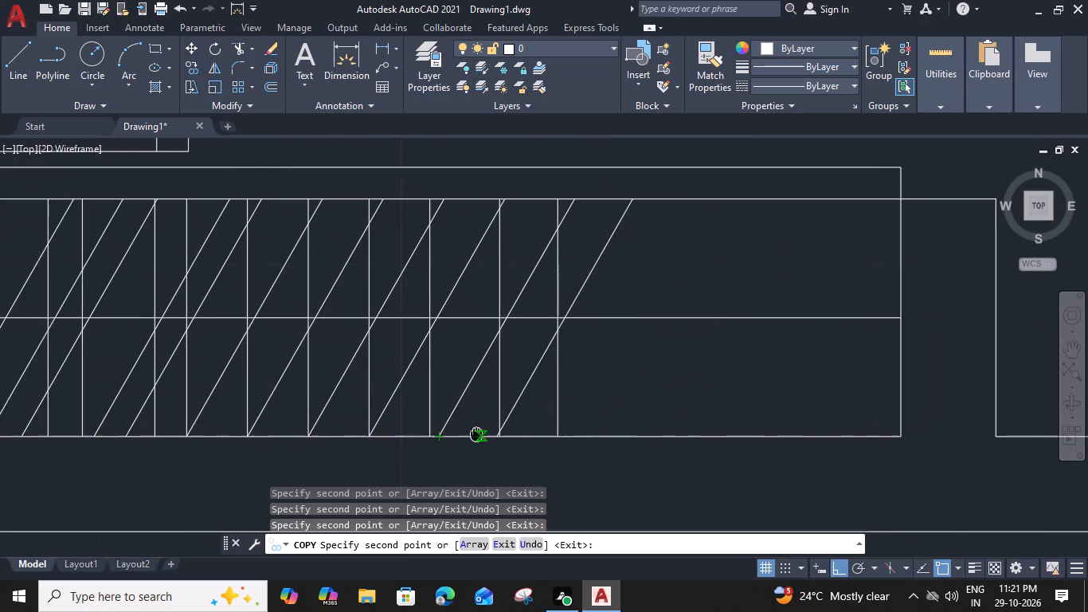
{"action": "middle_click_drag", "start_coordinate": [474, 433], "coordinate": [472, 434]}
{"action": "left_click_drag", "start_coordinate": [534, 441], "coordinate": [547, 444]}
{"action": "left_click", "coordinate": [615, 436]}
{"action": "left_click_drag", "start_coordinate": [679, 437], "coordinate": [698, 442]}
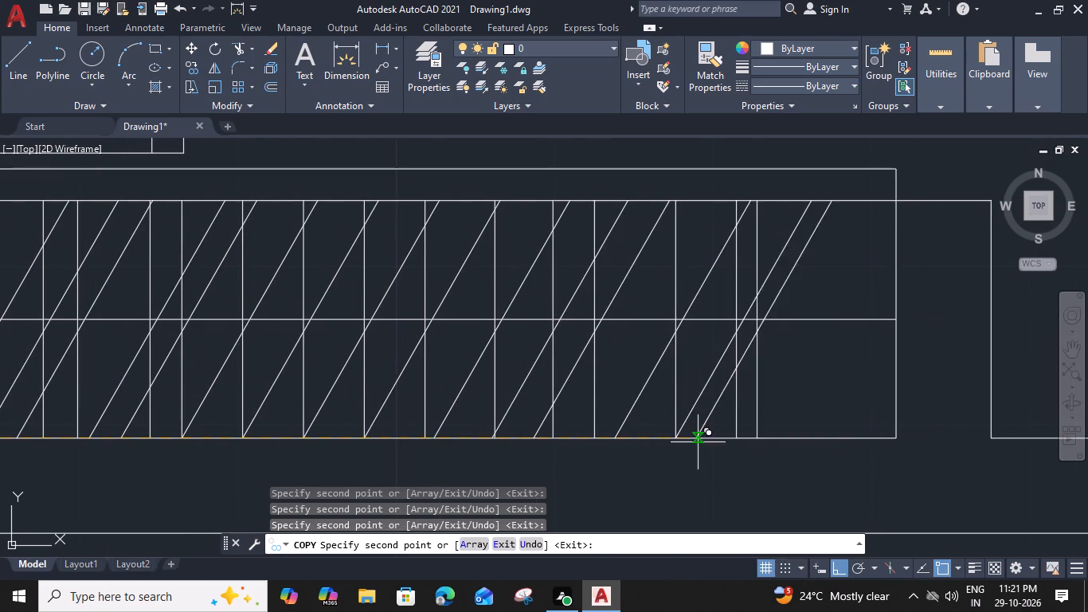
{"action": "left_click", "coordinate": [746, 431]}
{"action": "left_click", "coordinate": [799, 427]}
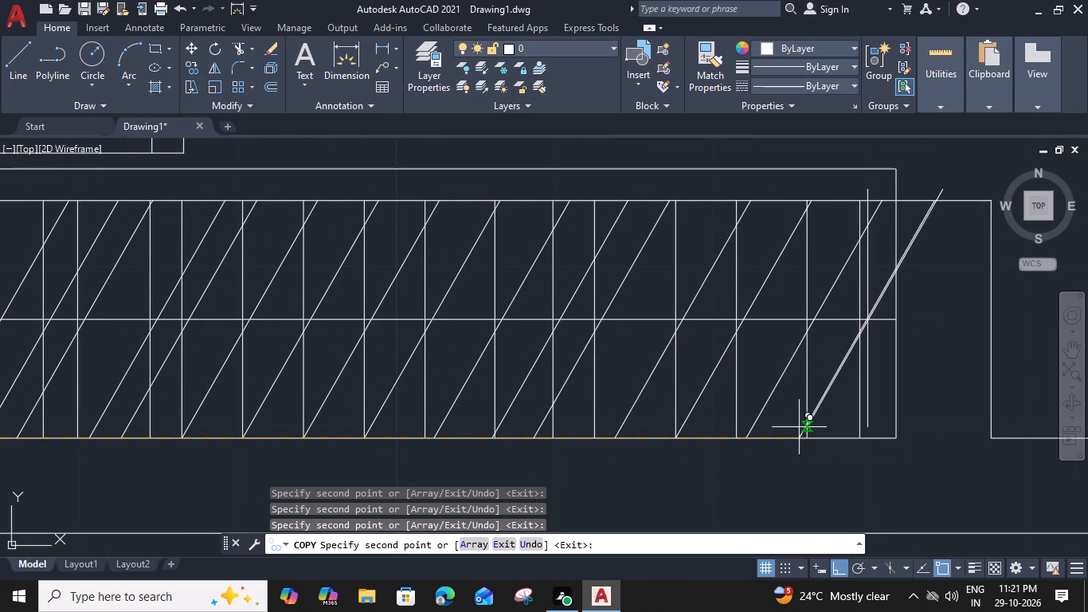
{"action": "key", "text": "Escape"}
{"action": "key", "text": "r"}
{"action": "key", "text": "Escape"}
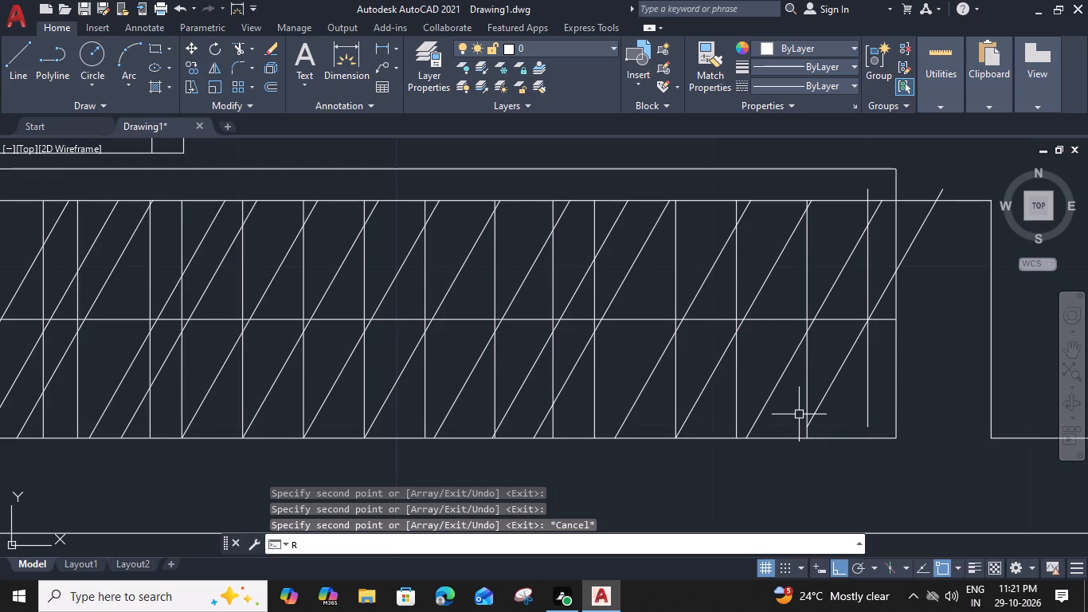
Trim the last line pair where it overshoots the south wardrobe's east and front edges, and extend its vertical line to the back edge.
{"action": "type", "text": "TR"}
{"action": "key", "text": "space"}
{"action": "left_click", "coordinate": [918, 233]}
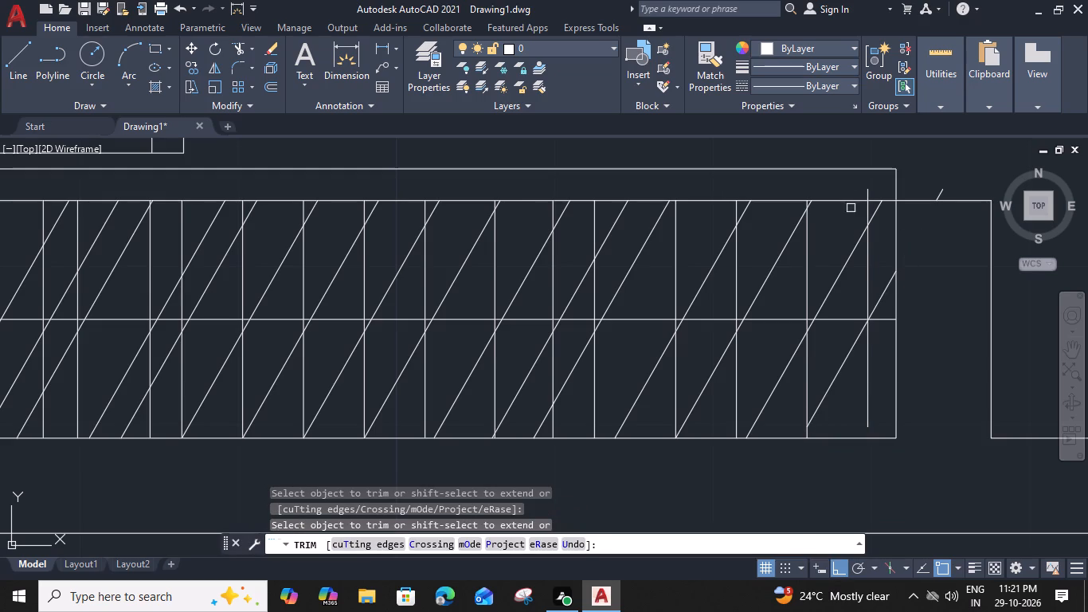
{"action": "left_click", "coordinate": [867, 194]}
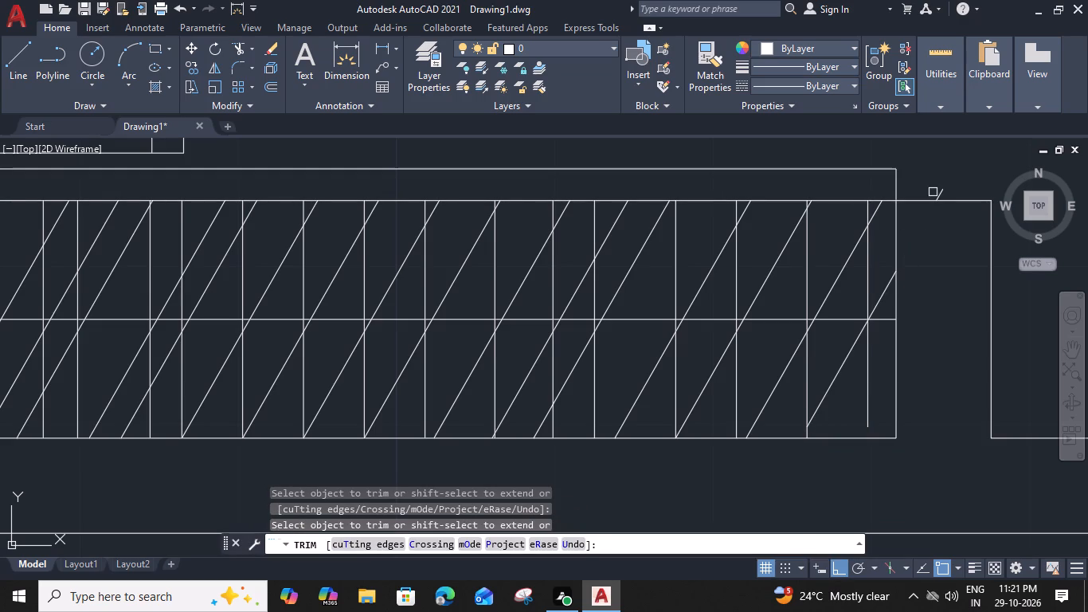
{"action": "left_click", "coordinate": [937, 194]}
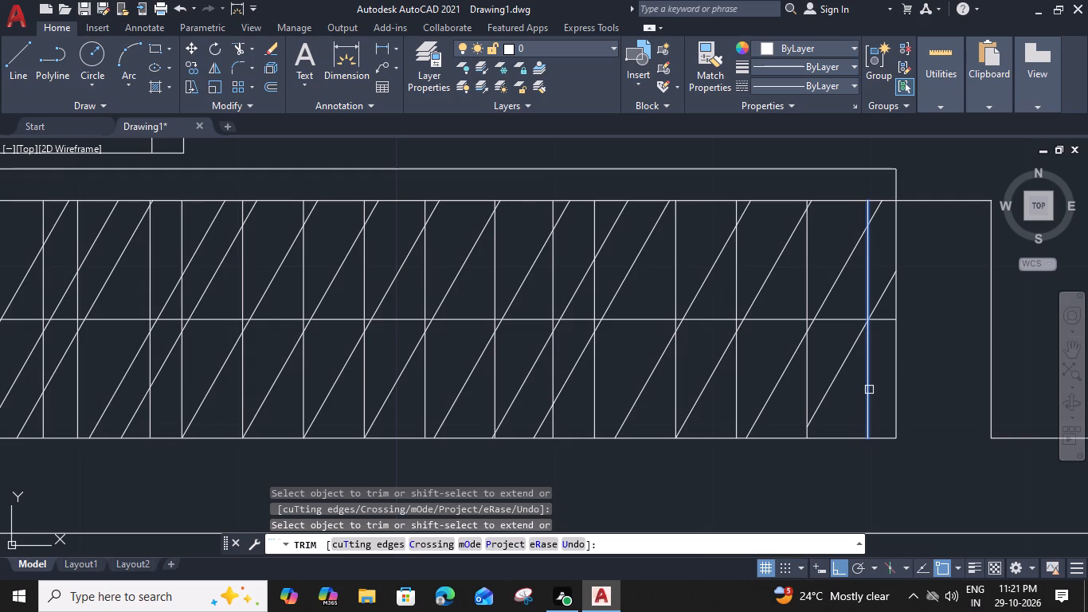
{"action": "left_click", "coordinate": [869, 390], "text": "shift"}
{"action": "key", "text": "Escape"}
Draw two crossing slanted lines from the west wardrobe's back edge to its inner front line, starting at the northwest corner.
{"action": "scroll", "coordinate": [646, 308], "scroll_direction": "down", "scroll_amount": 3}
{"action": "middle_click_drag", "start_coordinate": [441, 321], "coordinate": [505, 422]}
{"action": "type", "text": "L"}
{"action": "key", "text": "space"}
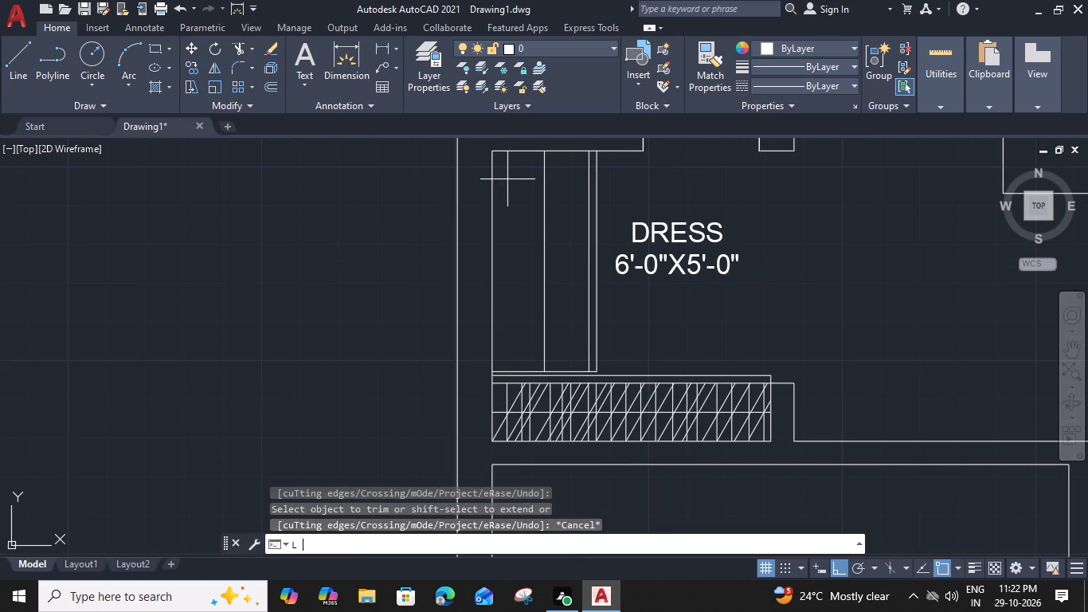
{"action": "left_click", "coordinate": [494, 155]}
{"action": "left_click", "coordinate": [585, 207]}
{"action": "key", "text": "space"}
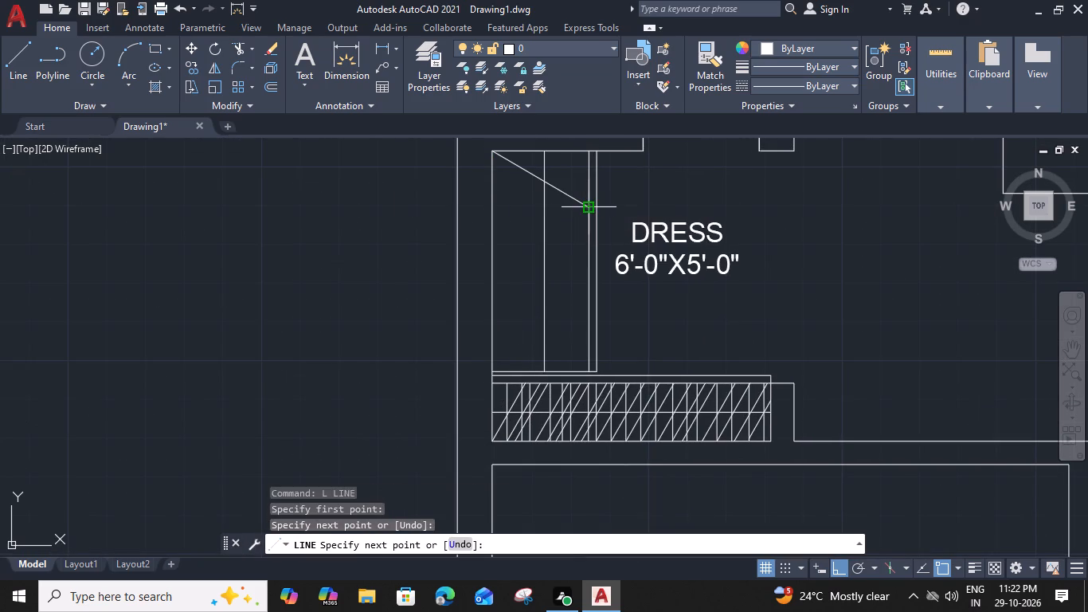
{"action": "key", "text": "space"}
{"action": "left_click", "coordinate": [491, 192]}
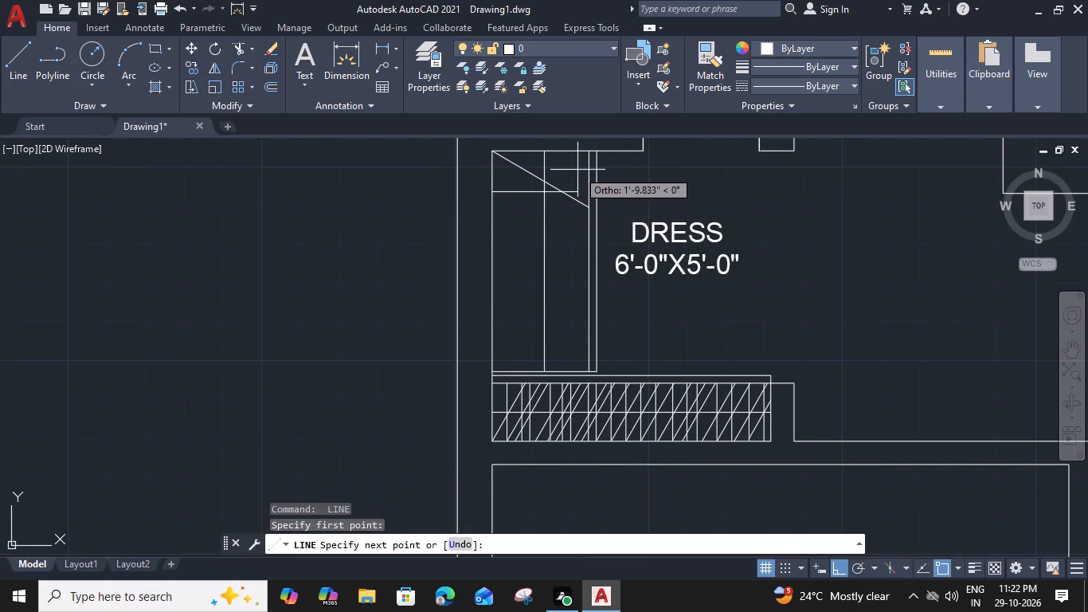
{"action": "left_click", "coordinate": [586, 174]}
{"action": "key", "text": "space"}
Copy the two crossing lines six times southward along the west wardrobe's back edge, down to its south end.
{"action": "left_click", "coordinate": [565, 163]}
{"action": "left_click", "coordinate": [555, 213]}
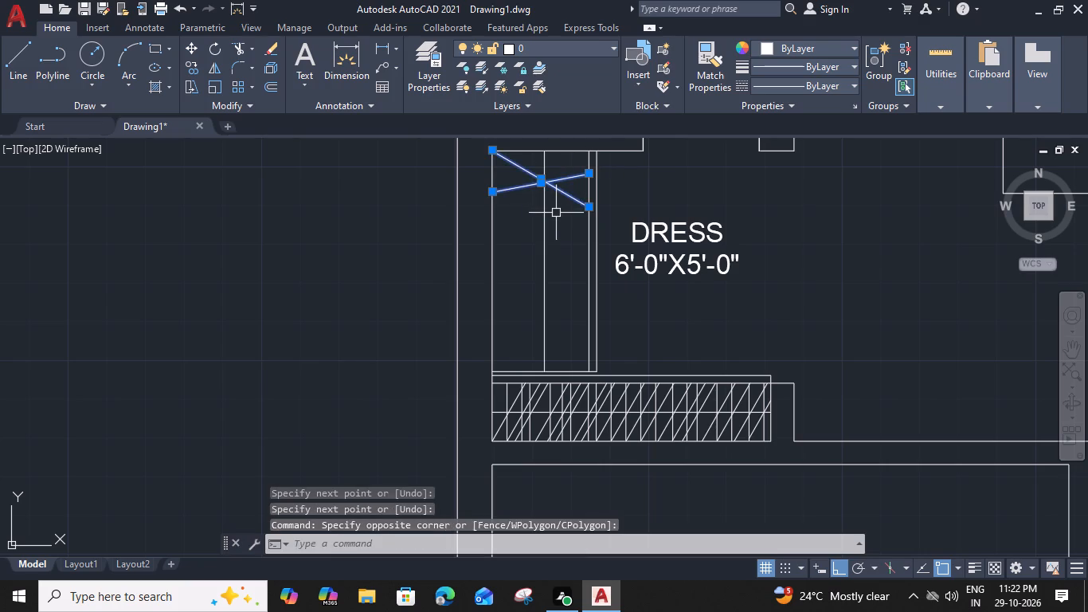
{"action": "type", "text": "CO"}
{"action": "key", "text": "space"}
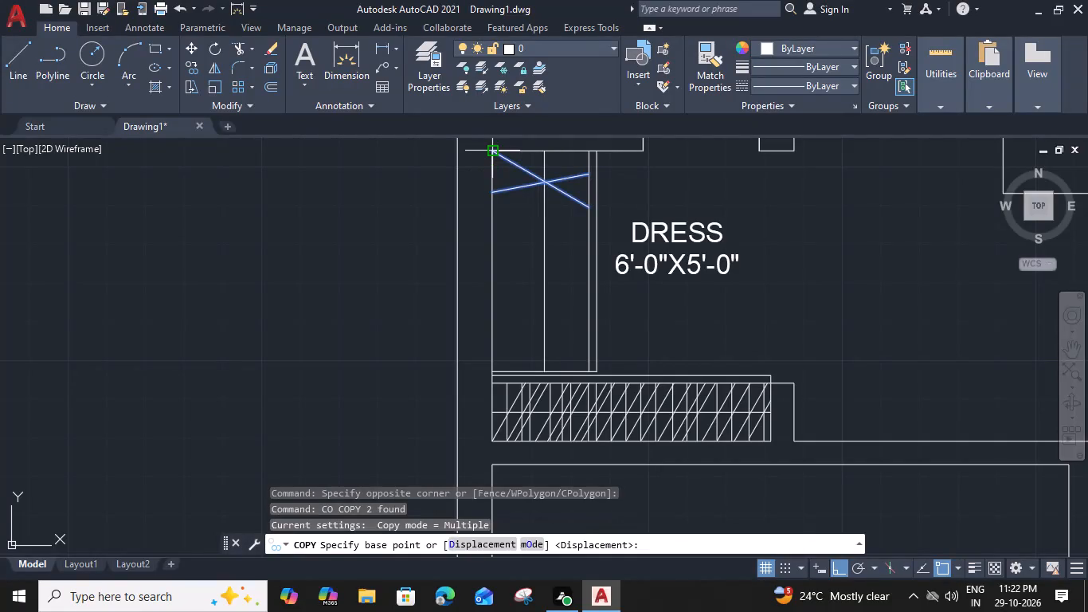
{"action": "left_click", "coordinate": [494, 152]}
{"action": "left_click", "coordinate": [494, 179]}
{"action": "left_click", "coordinate": [491, 211]}
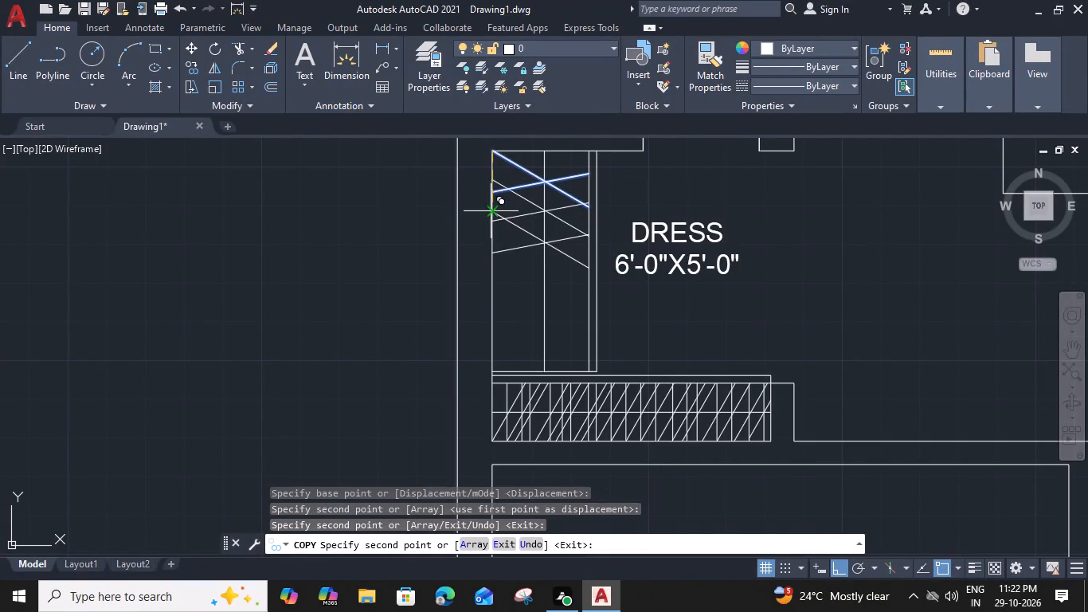
{"action": "left_click", "coordinate": [487, 242]}
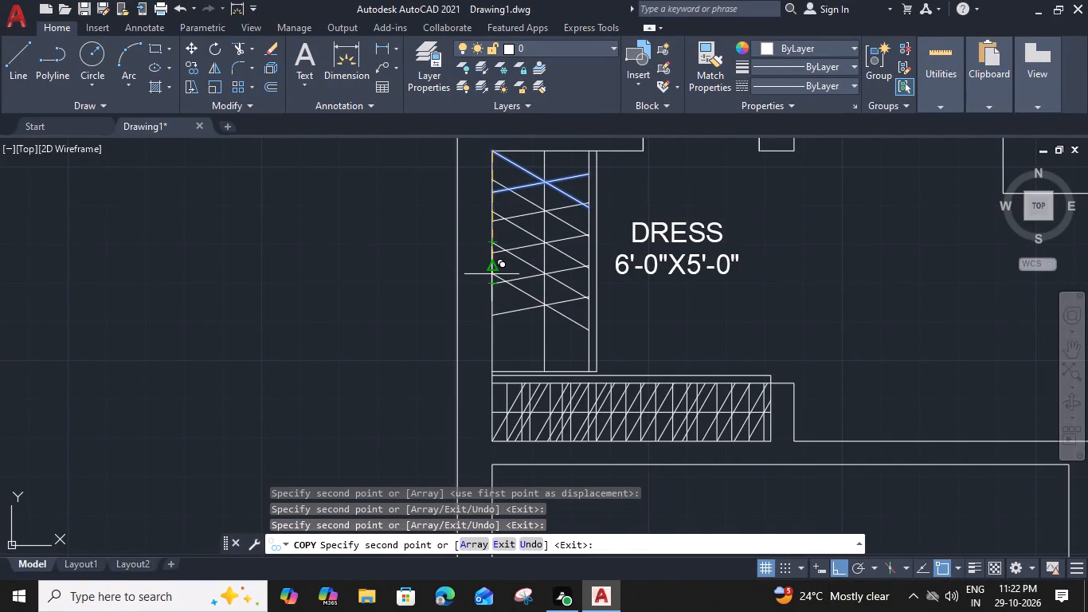
{"action": "left_click", "coordinate": [492, 274]}
{"action": "left_click", "coordinate": [492, 300]}
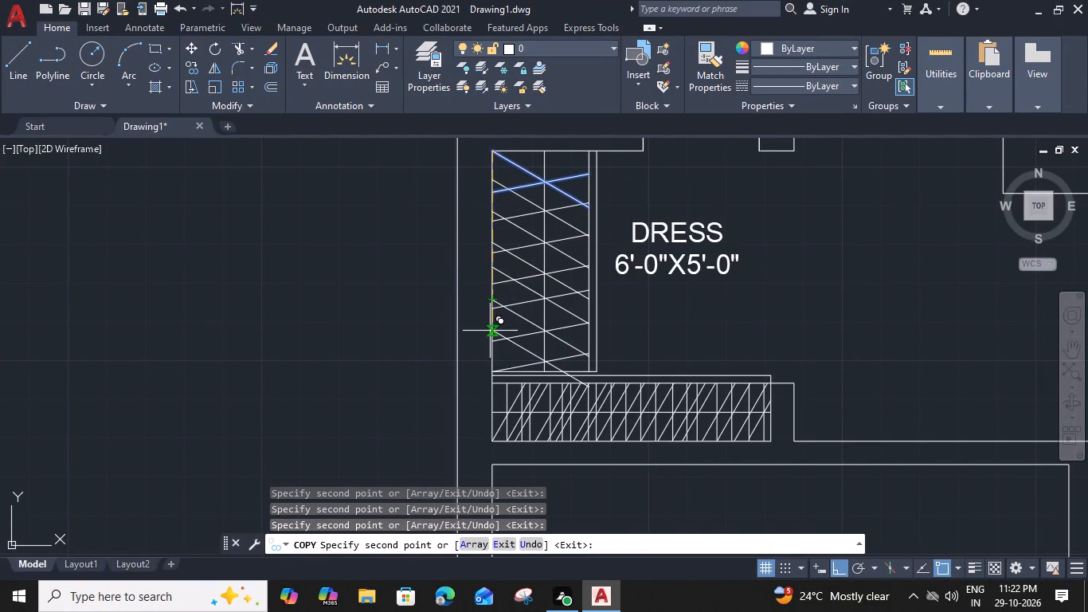
{"action": "left_click", "coordinate": [490, 331]}
{"action": "key", "text": "Escape"}
Trim the slanted line overshooting the west wardrobe's south edge and delete its leftover piece in the south wardrobe.
{"action": "type", "text": "TR"}
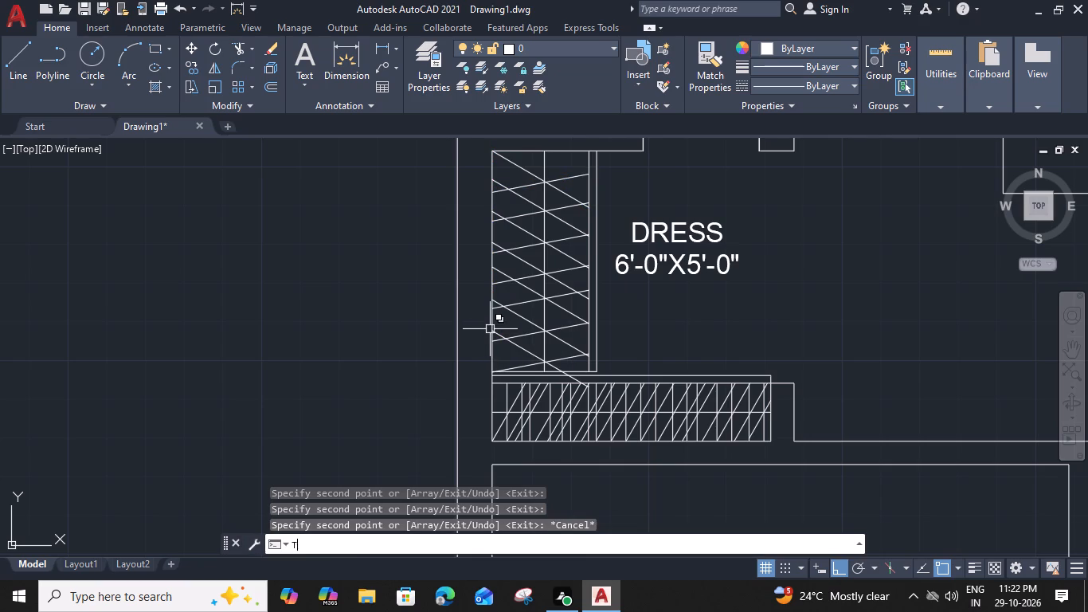
{"action": "key", "text": "space"}
{"action": "scroll", "coordinate": [555, 382], "scroll_direction": "up", "scroll_amount": 3}
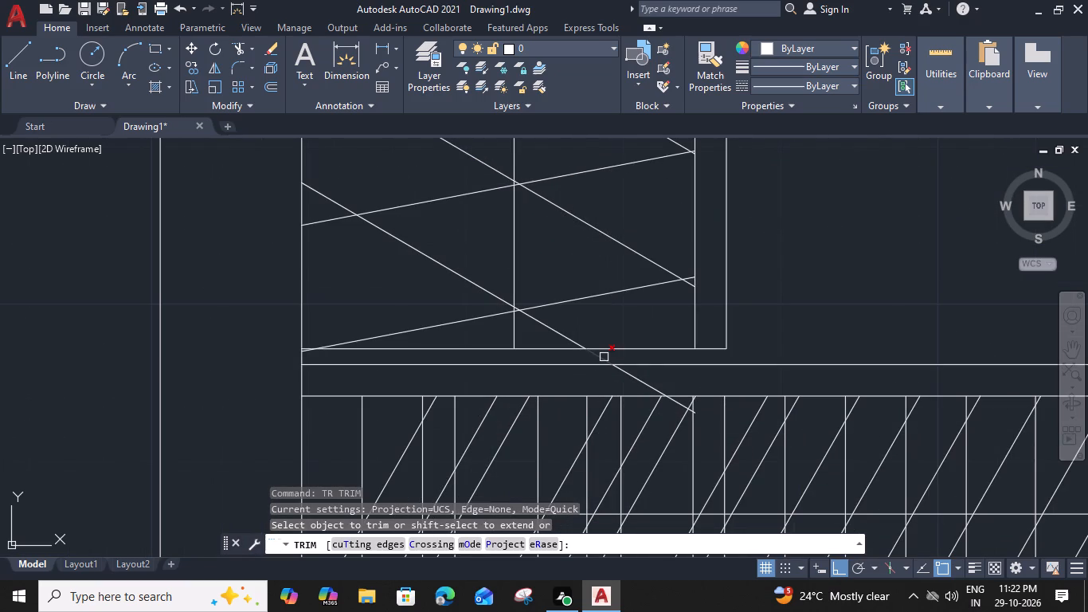
{"action": "left_click", "coordinate": [604, 357]}
{"action": "left_click", "coordinate": [642, 377]}
{"action": "key", "text": "Escape"}
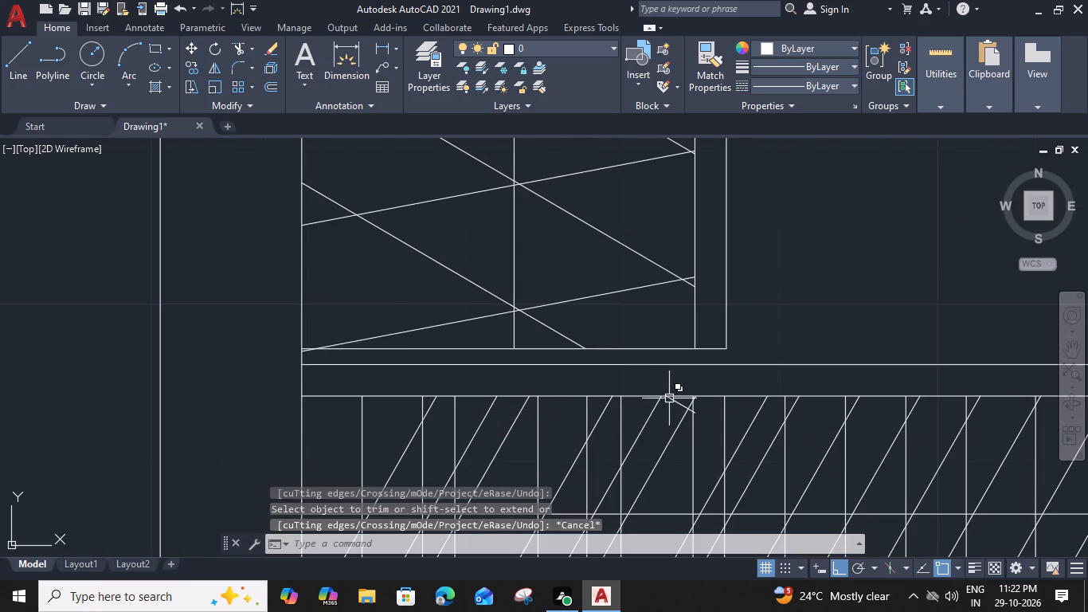
{"action": "left_click", "coordinate": [670, 400]}
{"action": "key", "text": "Delete"}
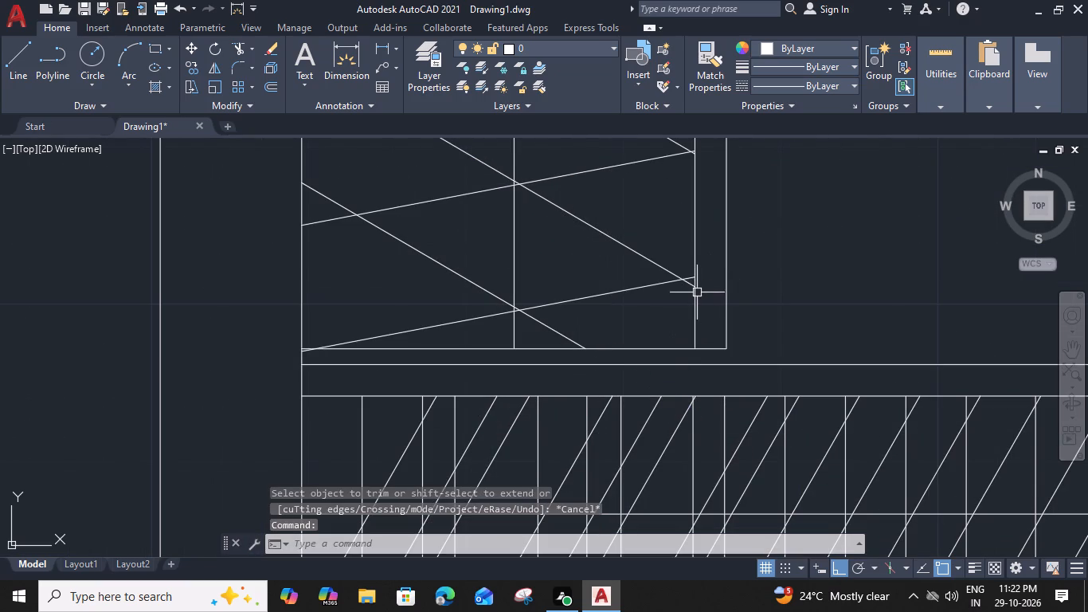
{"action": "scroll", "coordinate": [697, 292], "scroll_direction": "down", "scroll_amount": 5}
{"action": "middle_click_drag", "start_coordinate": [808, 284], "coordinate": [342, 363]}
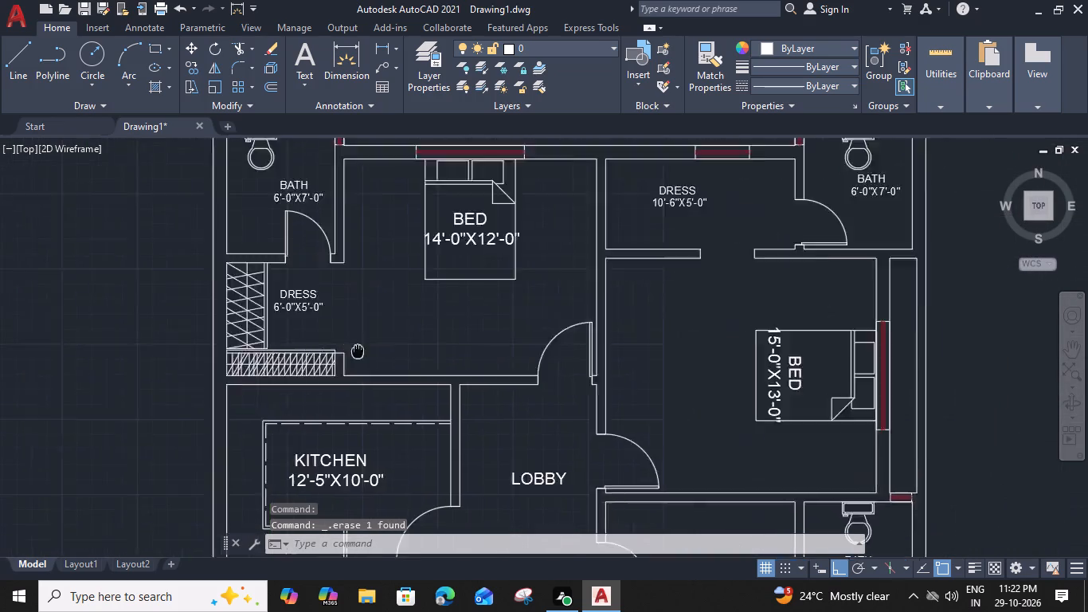
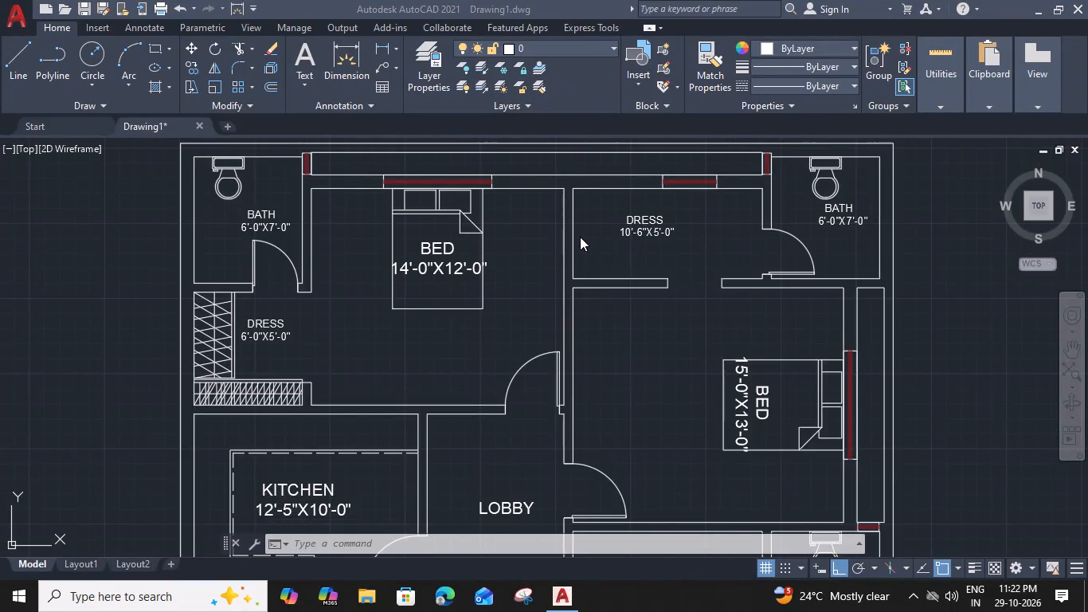
Offset the inner wall line beside the bedroom 2' into the 10'-6"X5'-0" DRESS room for a wardrobe front.
{"action": "scroll", "coordinate": [628, 388], "scroll_direction": "down", "scroll_amount": 2}
{"action": "middle_click_drag", "start_coordinate": [628, 387], "coordinate": [635, 323]}
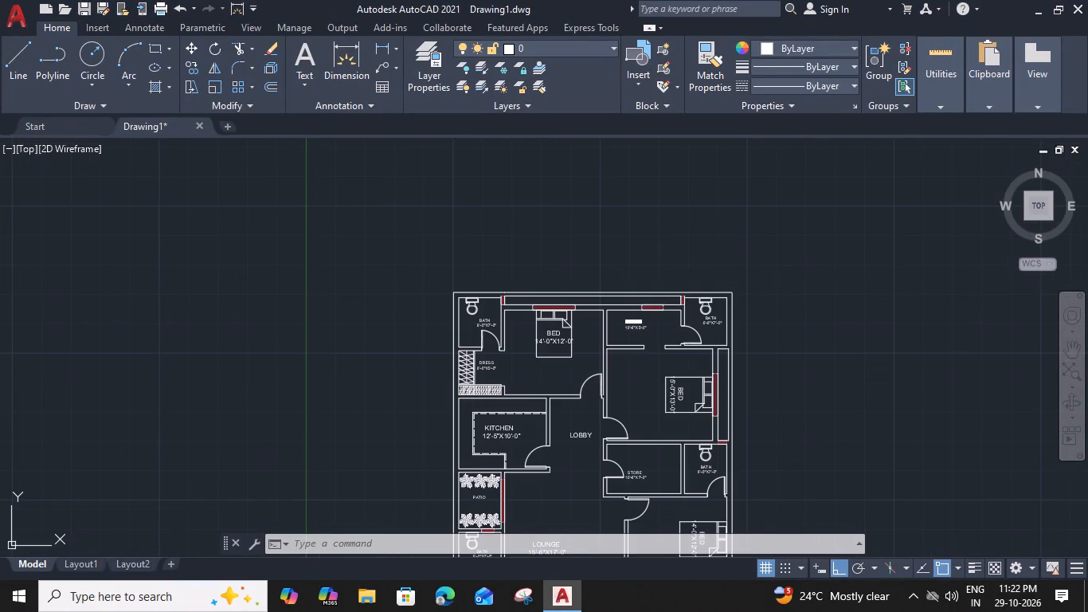
{"action": "middle_click_drag", "start_coordinate": [635, 323], "coordinate": [635, 300]}
{"action": "middle_click_drag", "start_coordinate": [632, 364], "coordinate": [634, 218]}
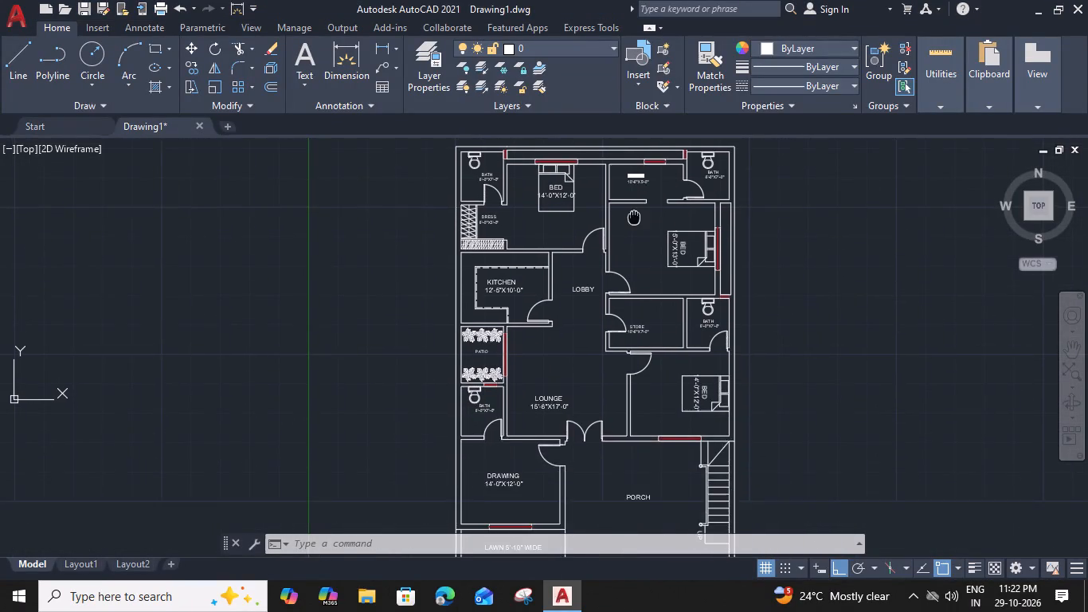
{"action": "middle_click_drag", "start_coordinate": [634, 218], "coordinate": [639, 271]}
{"action": "scroll", "coordinate": [625, 219], "scroll_direction": "up", "scroll_amount": 3}
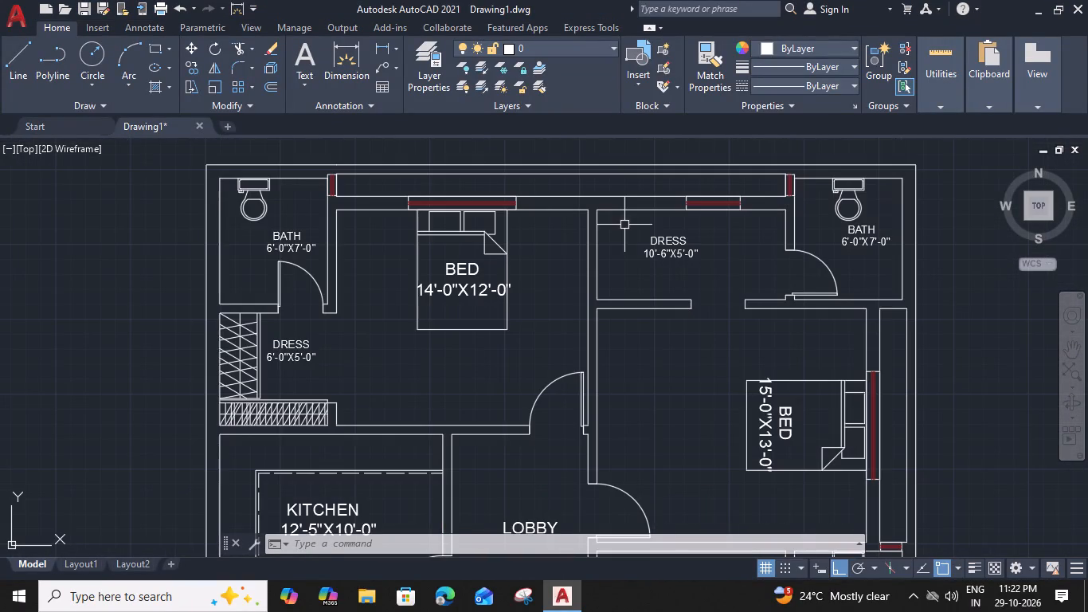
{"action": "left_click", "coordinate": [601, 245]}
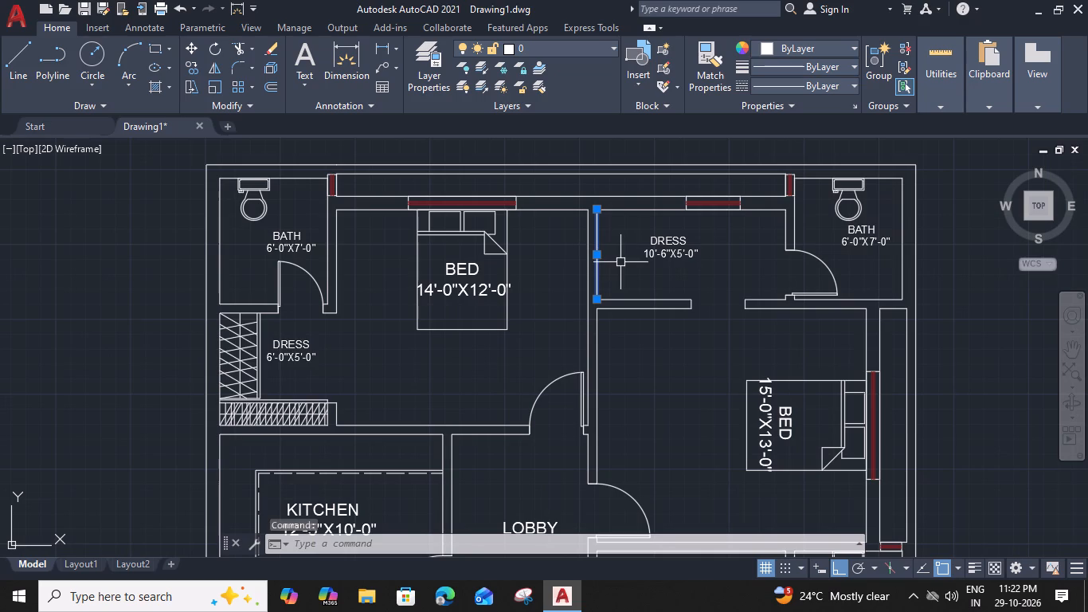
{"action": "type", "text": "O 2'"}
{"action": "key", "text": "space"}
{"action": "left_click", "coordinate": [628, 266]}
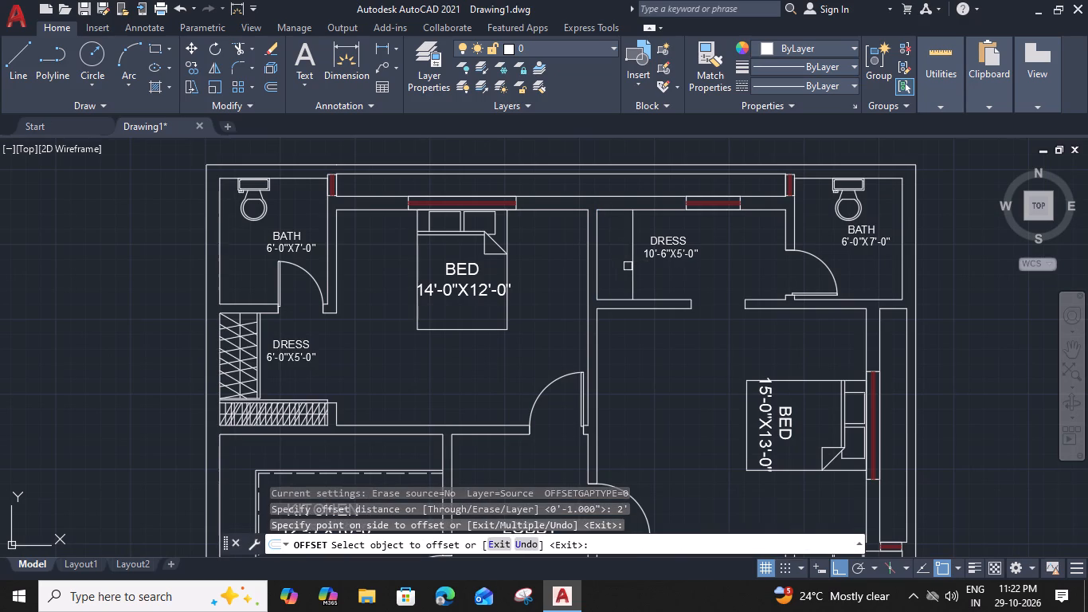
{"action": "key", "text": "Escape"}
Offset the new wardrobe front line 2" further into the DRESS room.
{"action": "left_click", "coordinate": [635, 256]}
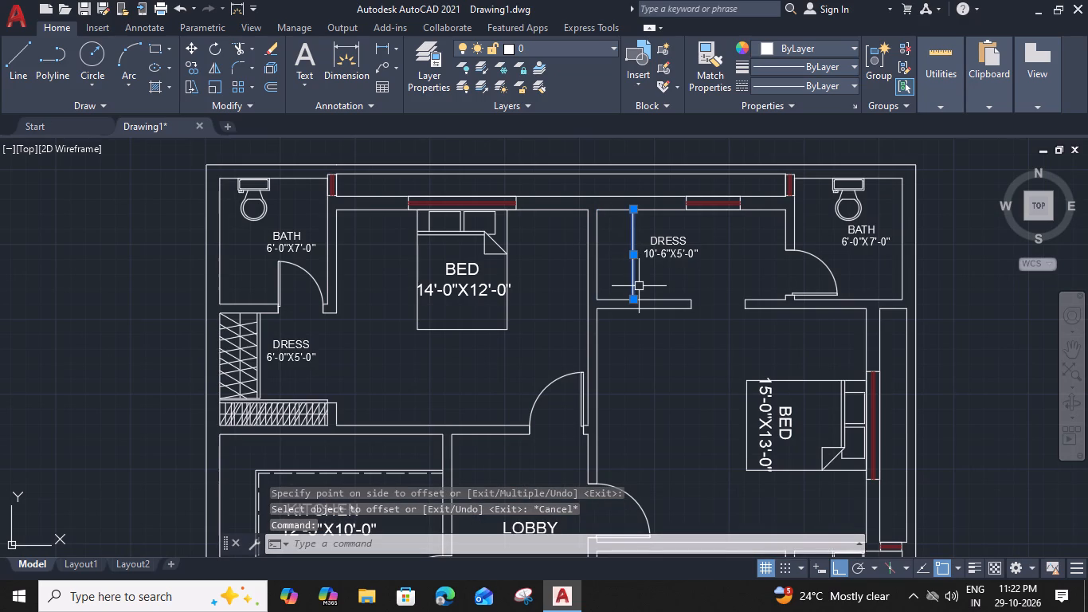
{"action": "key", "text": "o"}
{"action": "key", "text": "space"}
{"action": "key", "text": "2"}
{"action": "key", "text": "shift+quotedbl"}
{"action": "key", "text": "Return"}
{"action": "left_click", "coordinate": [675, 278]}
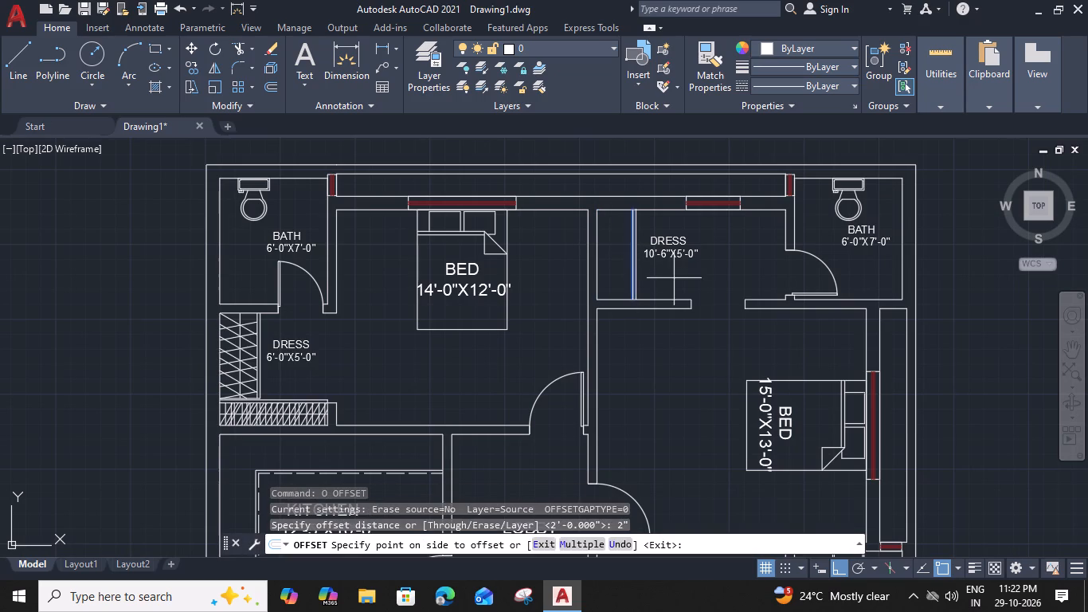
{"action": "key", "text": "Escape"}
Draw a vertical line through the middle of the DRESS wardrobe from its top wall to its bottom wall.
{"action": "type", "text": "L"}
{"action": "key", "text": "space"}
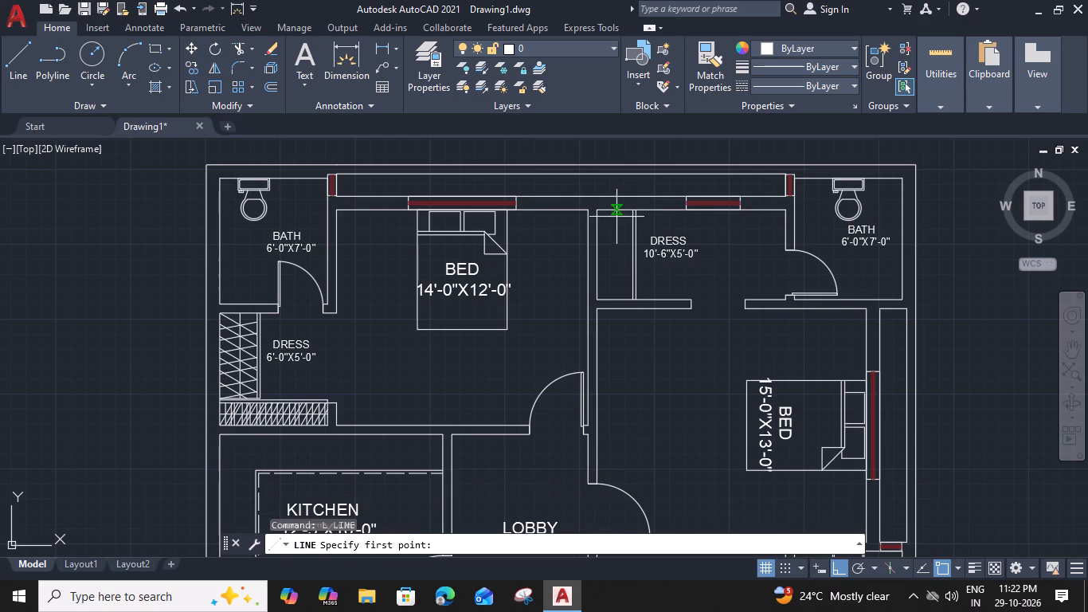
{"action": "left_click", "coordinate": [616, 212]}
{"action": "left_click", "coordinate": [616, 297]}
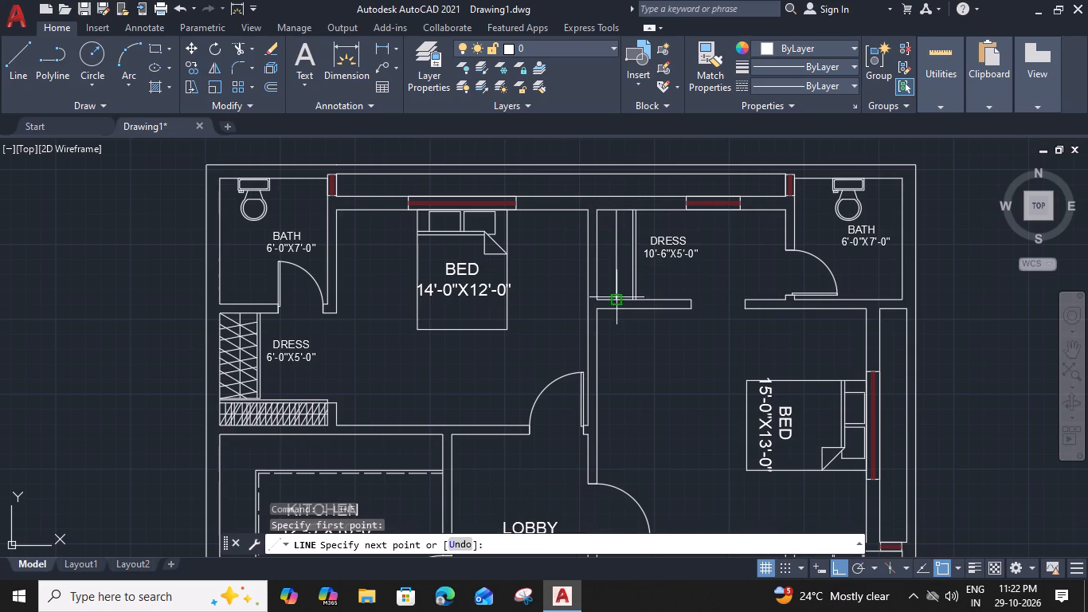
{"action": "key", "text": "space"}
Draw two crossing slanted lines between the wall and the front line at the wardrobe's lower end.
{"action": "key", "text": "l"}
{"action": "key", "text": "space"}
{"action": "scroll", "coordinate": [609, 290], "scroll_direction": "up", "scroll_amount": 3}
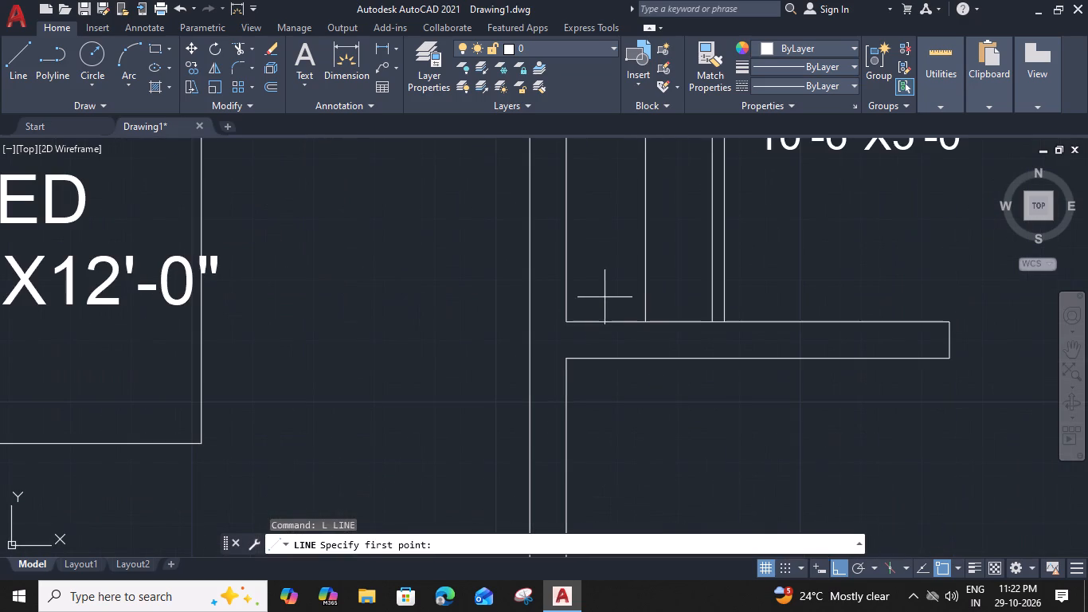
{"action": "left_click", "coordinate": [571, 317]}
{"action": "left_click", "coordinate": [714, 248]}
{"action": "key", "text": "space"}
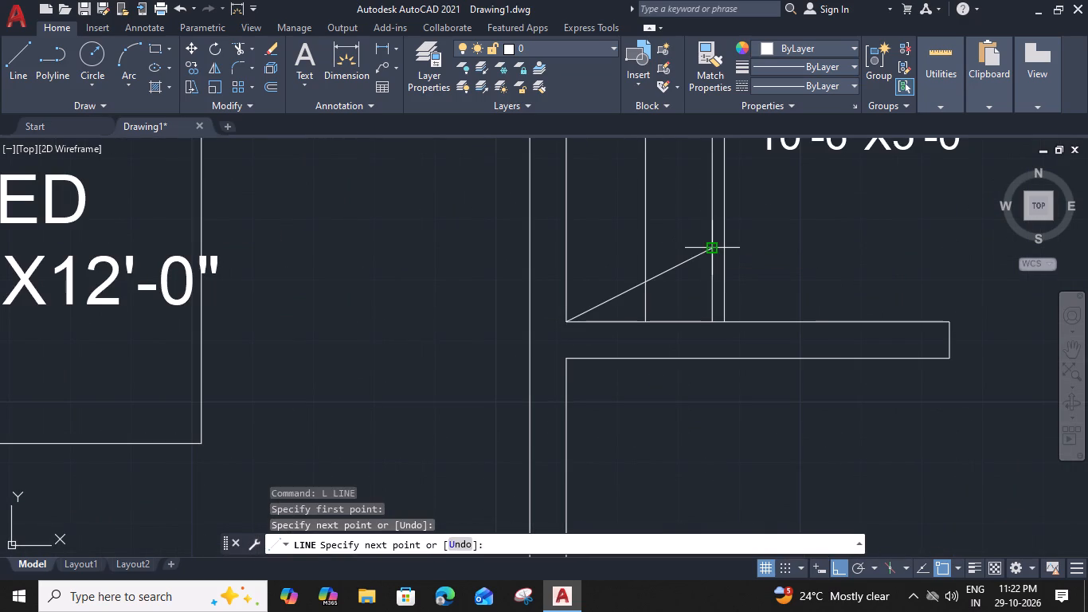
{"action": "key", "text": "space"}
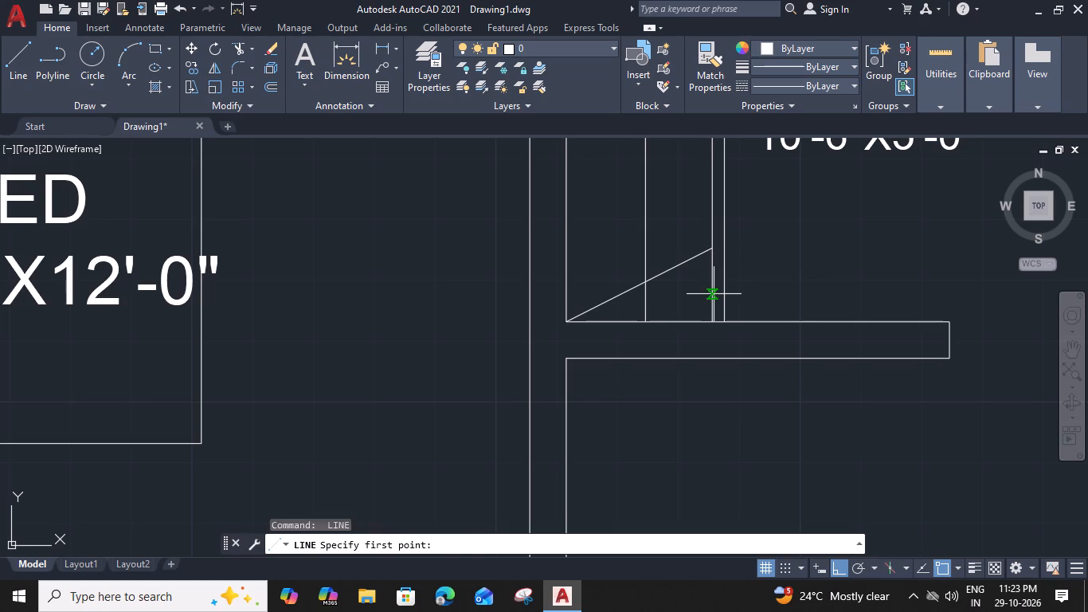
{"action": "left_click", "coordinate": [714, 294]}
{"action": "left_click", "coordinate": [566, 277]}
{"action": "key", "text": "space"}
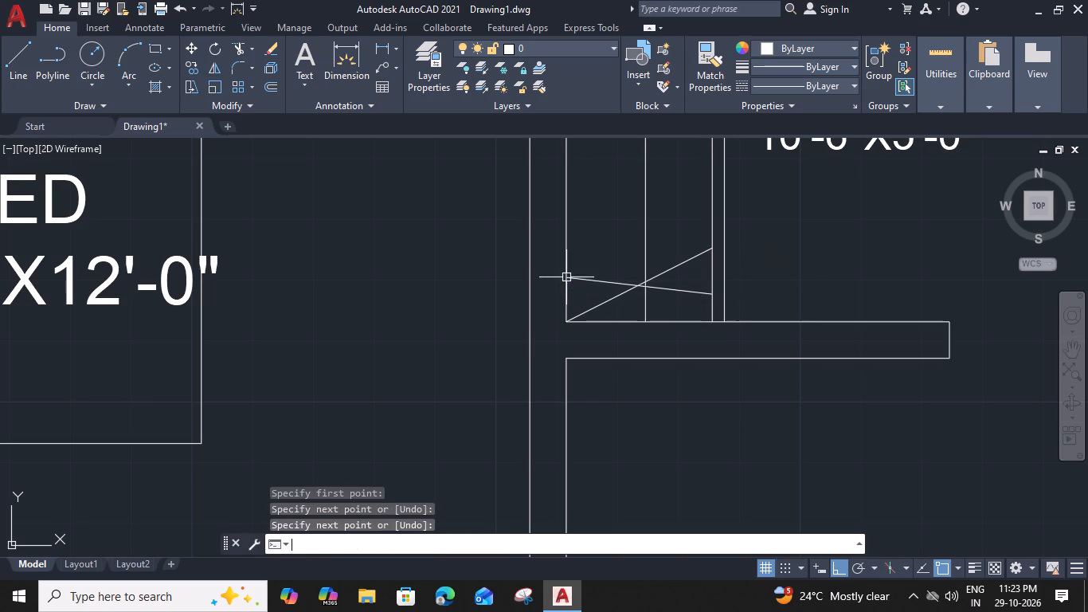
Copy the pair of crossing lines upward seven times, stacking the copies along the wall to fill the DRESS wardrobe.
{"action": "left_click", "coordinate": [637, 269]}
{"action": "left_click", "coordinate": [630, 304]}
{"action": "type", "text": "CO"}
{"action": "key", "text": "space"}
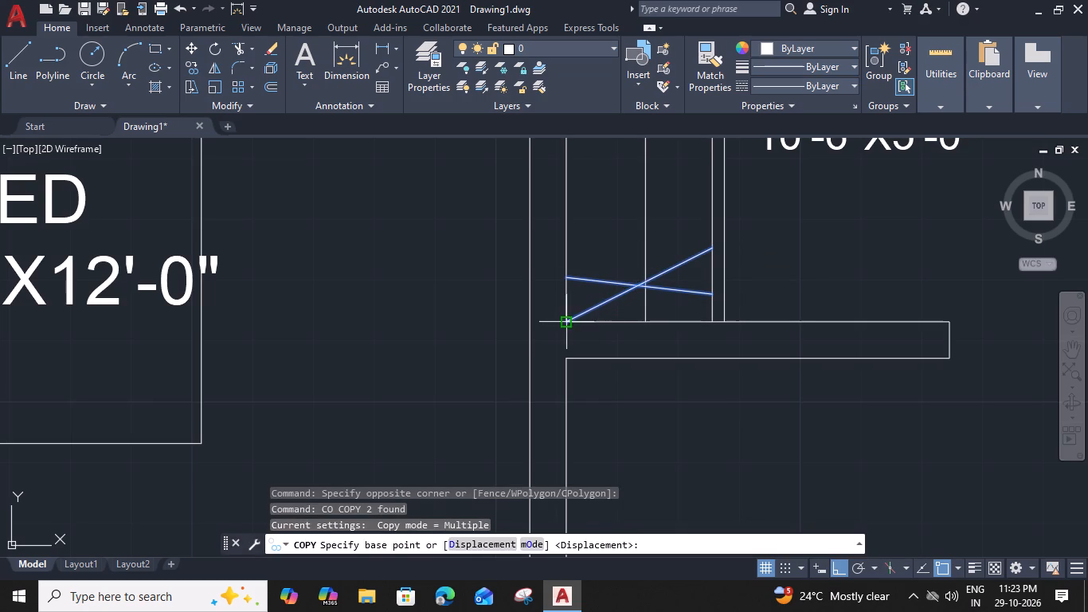
{"action": "left_click", "coordinate": [568, 324]}
{"action": "left_click", "coordinate": [566, 280]}
{"action": "left_click", "coordinate": [567, 235]}
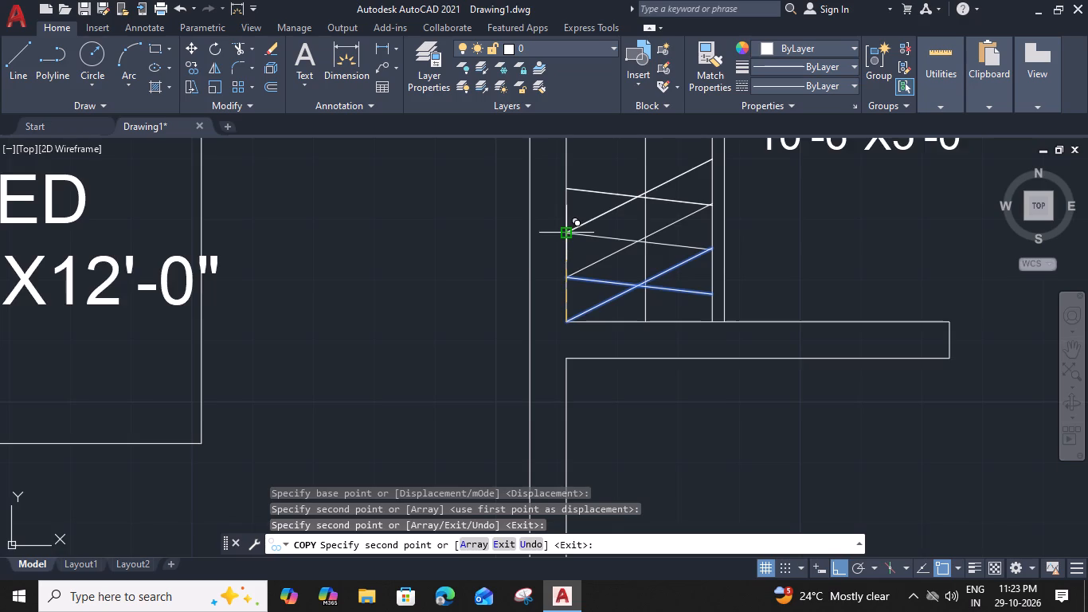
{"action": "middle_click_drag", "start_coordinate": [570, 237], "coordinate": [566, 343]}
{"action": "left_click", "coordinate": [562, 297]}
{"action": "left_click", "coordinate": [563, 251]}
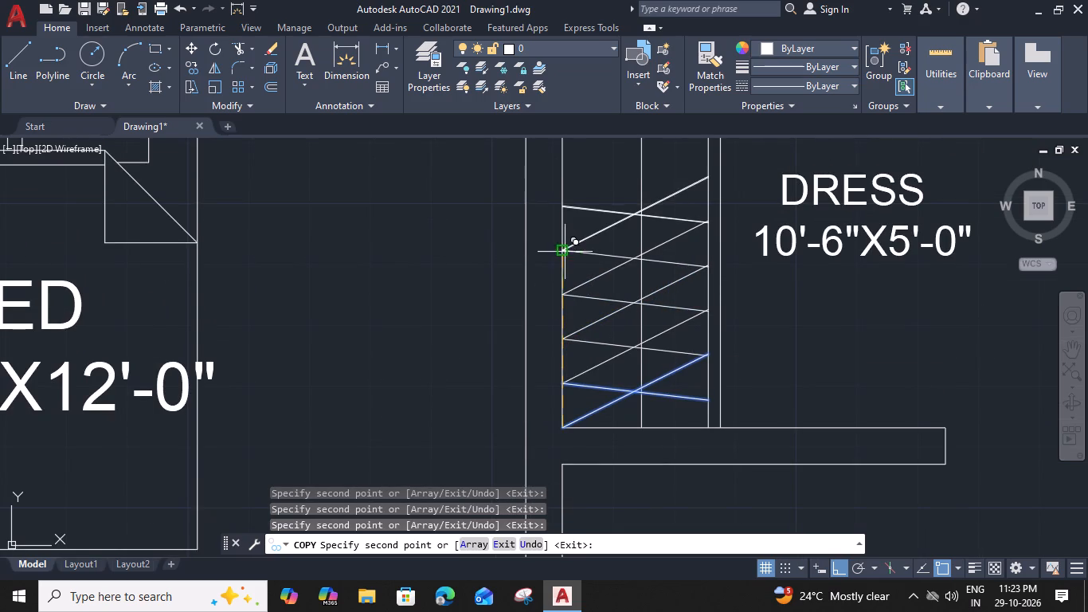
{"action": "middle_click_drag", "start_coordinate": [569, 215], "coordinate": [573, 277]}
{"action": "left_click", "coordinate": [566, 269]}
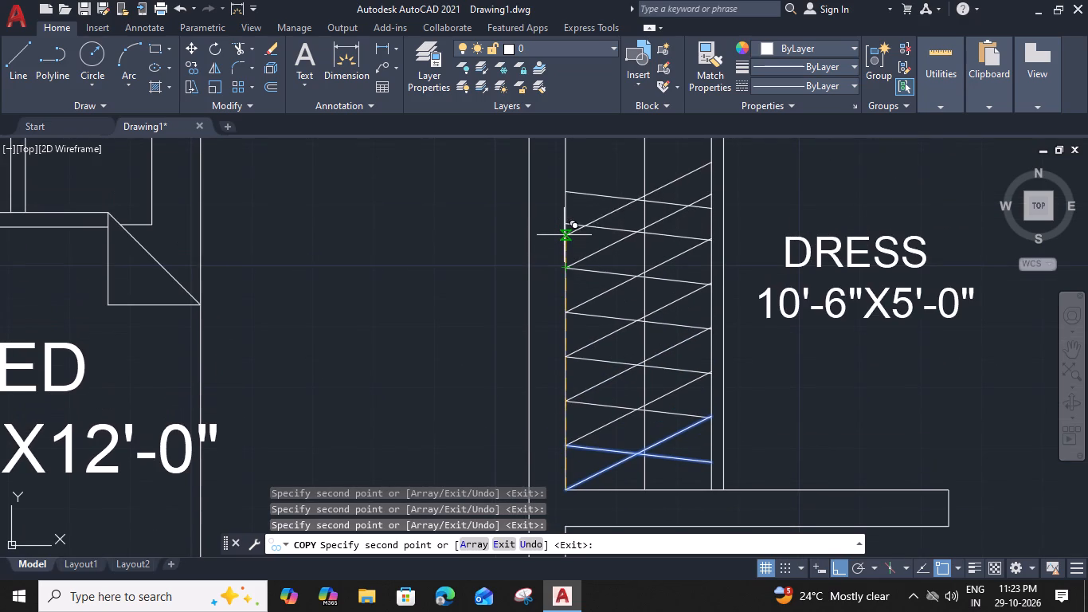
{"action": "left_click", "coordinate": [564, 229]}
{"action": "middle_click_drag", "start_coordinate": [570, 245], "coordinate": [570, 324]}
{"action": "left_click", "coordinate": [567, 265]}
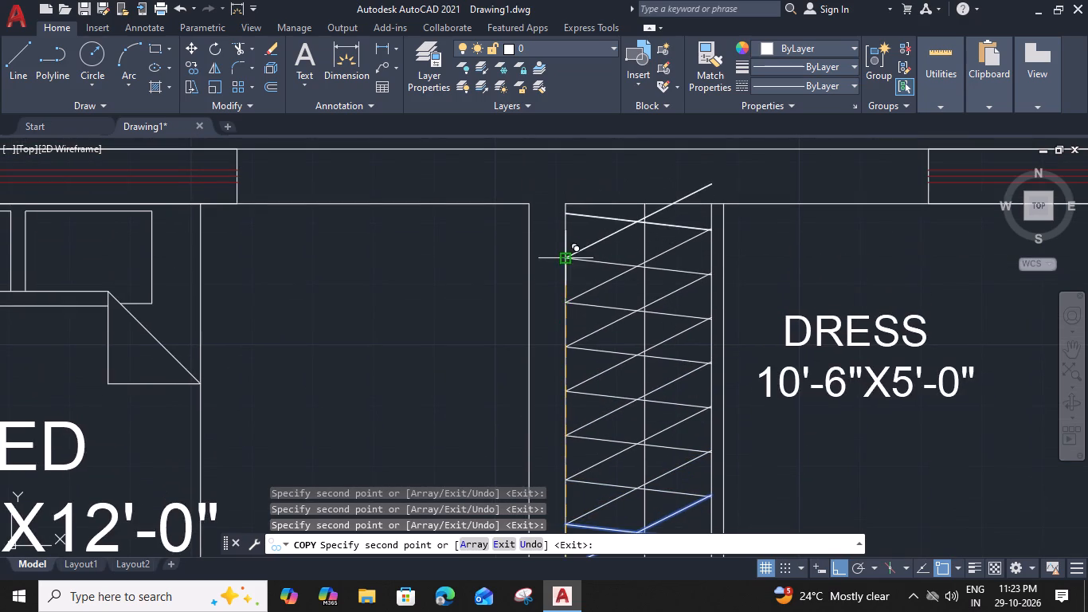
{"action": "key", "text": "Escape"}
Trim the part of the topmost slanted line that extends past the upper wall of the DRESS wardrobe.
{"action": "key", "text": "t"}
{"action": "key", "text": "r"}
{"action": "key", "text": "space"}
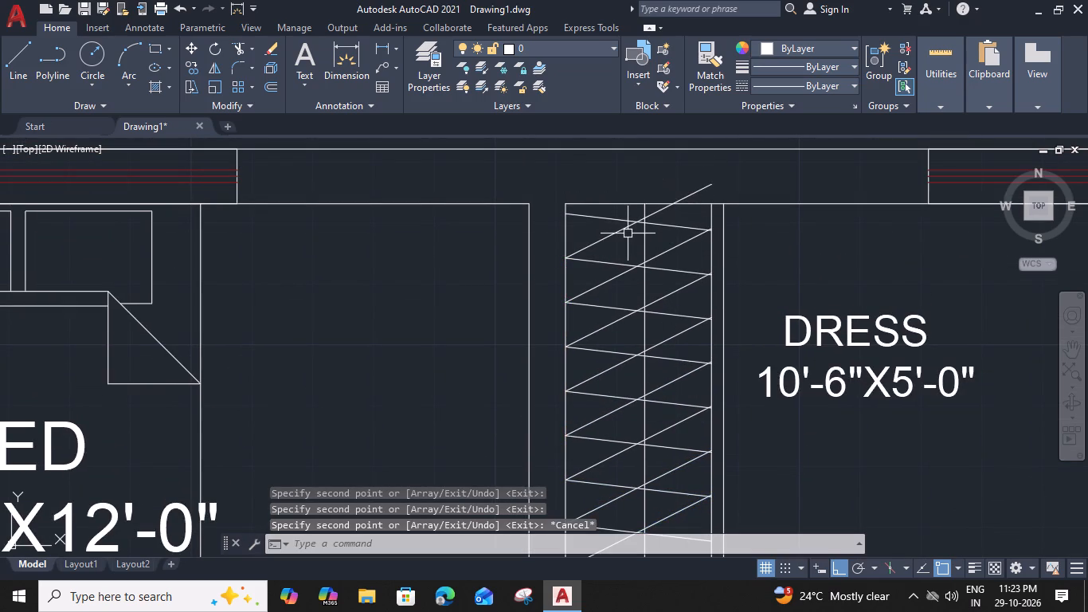
{"action": "left_click", "coordinate": [690, 196]}
{"action": "key", "text": "Escape"}
Offset the lower inner wall line of the STORE room 2' into the room.
{"action": "scroll", "coordinate": [691, 198], "scroll_direction": "down", "scroll_amount": 4}
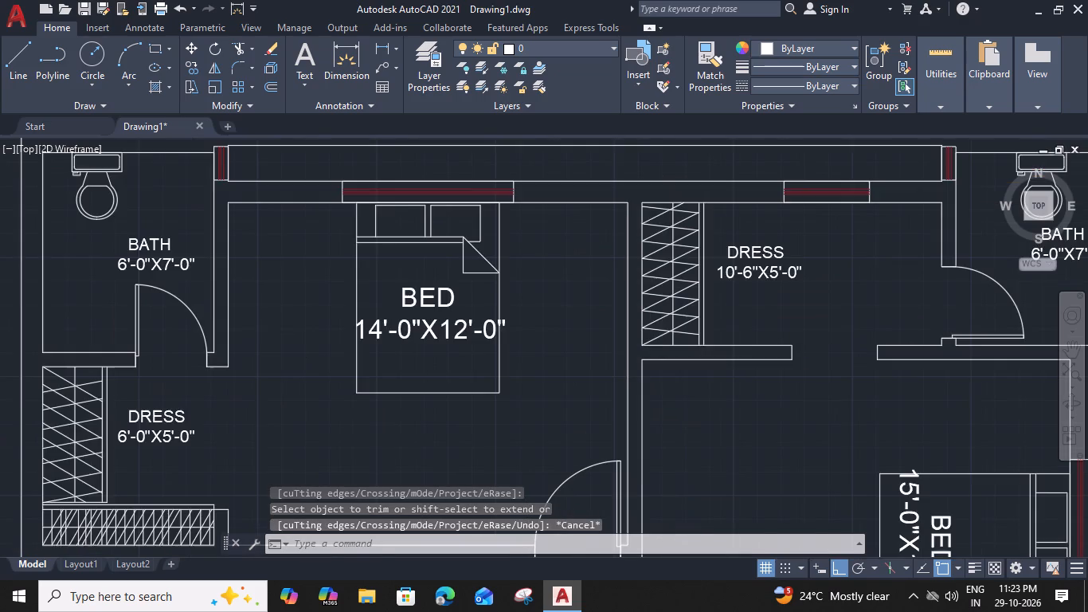
{"action": "middle_click_drag", "start_coordinate": [697, 359], "coordinate": [673, 214]}
{"action": "middle_click_drag", "start_coordinate": [683, 316], "coordinate": [644, 185]}
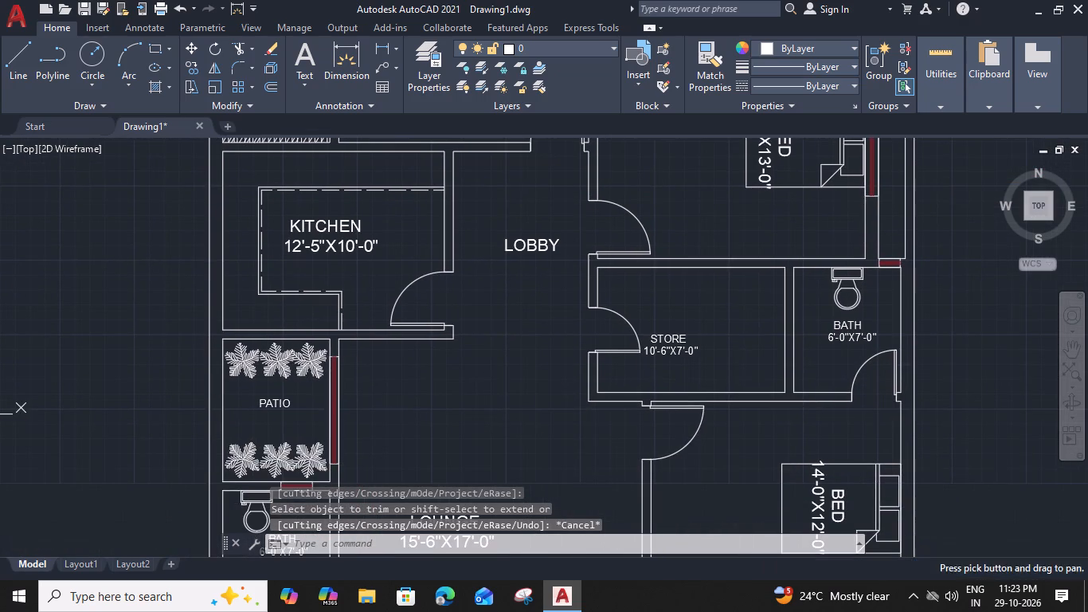
{"action": "left_click", "coordinate": [756, 392]}
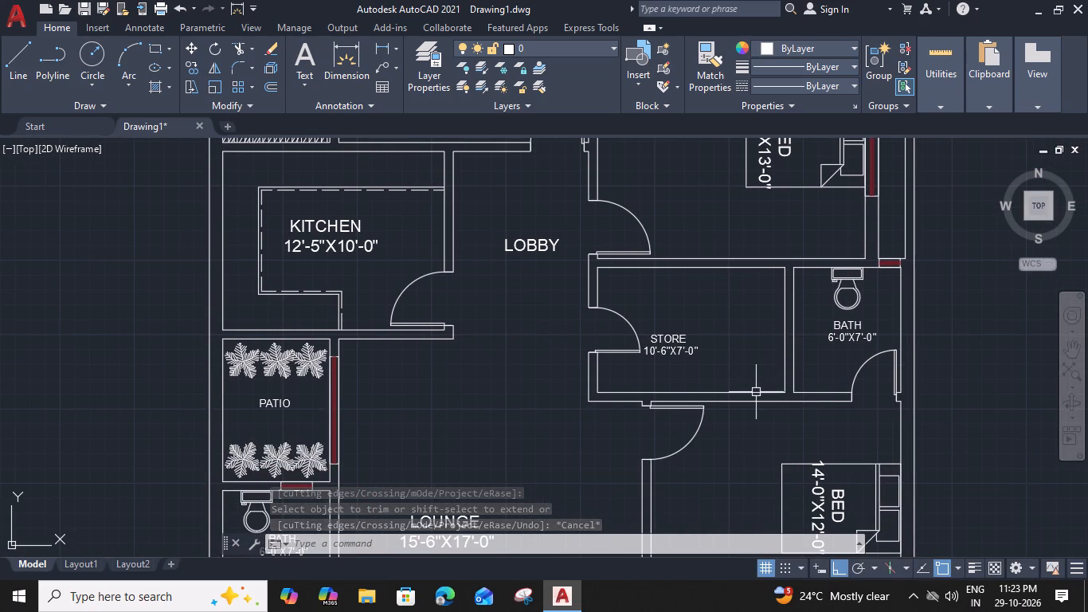
{"action": "type", "text": "O 2'"}
{"action": "key", "text": "space"}
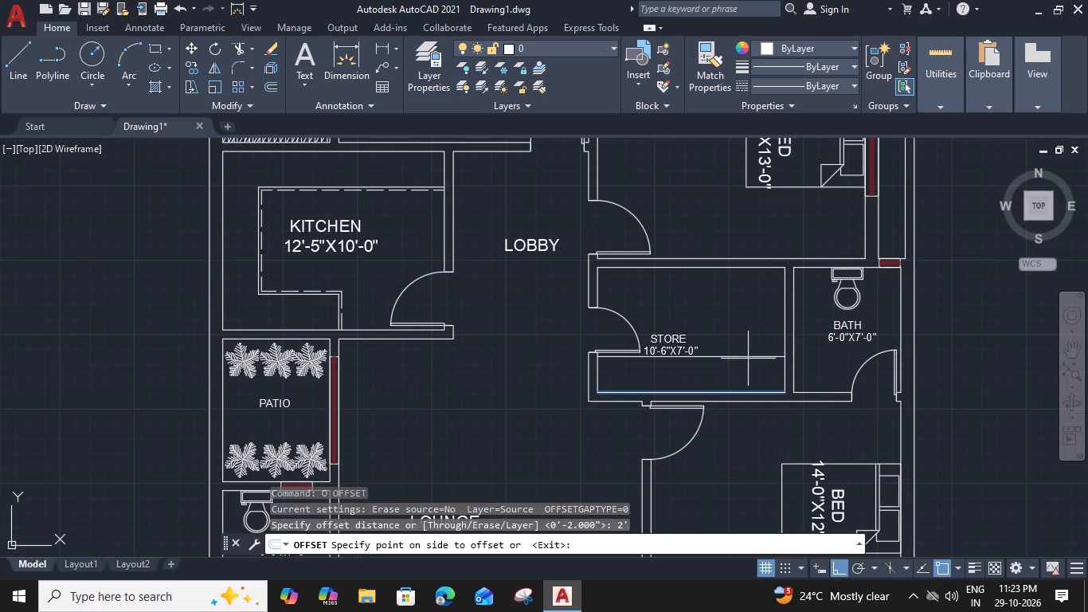
{"action": "left_click", "coordinate": [748, 342]}
{"action": "key", "text": "Escape"}
Offset the new line in the STORE room 2" further into the room.
{"action": "left_click", "coordinate": [754, 356]}
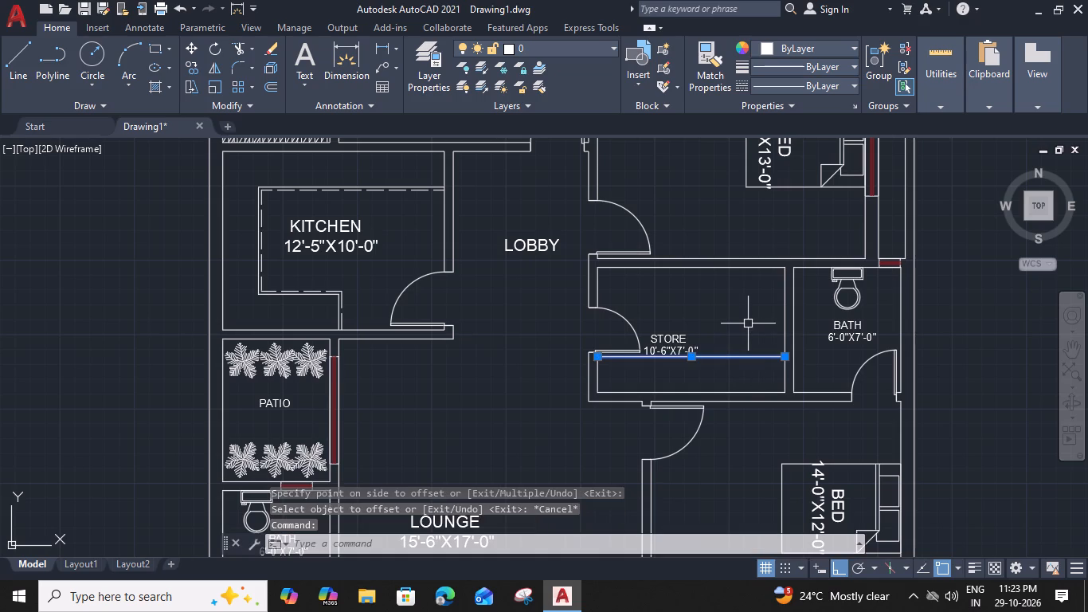
{"action": "type", "text": "O 2\""}
{"action": "key", "text": "Return"}
{"action": "left_click", "coordinate": [746, 318]}
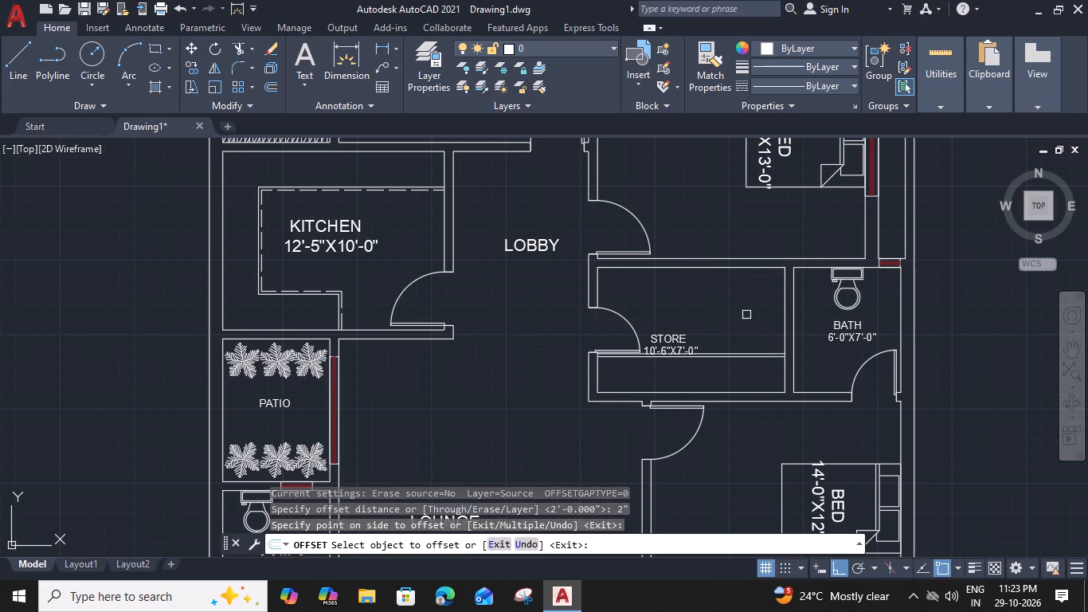
{"action": "key", "text": "Escape"}
Draw a vertical end line from the STORE room's lower wall up across the two offset front lines.
{"action": "type", "text": "L"}
{"action": "key", "text": "space"}
{"action": "scroll", "coordinate": [670, 404], "scroll_direction": "up", "scroll_amount": 1}
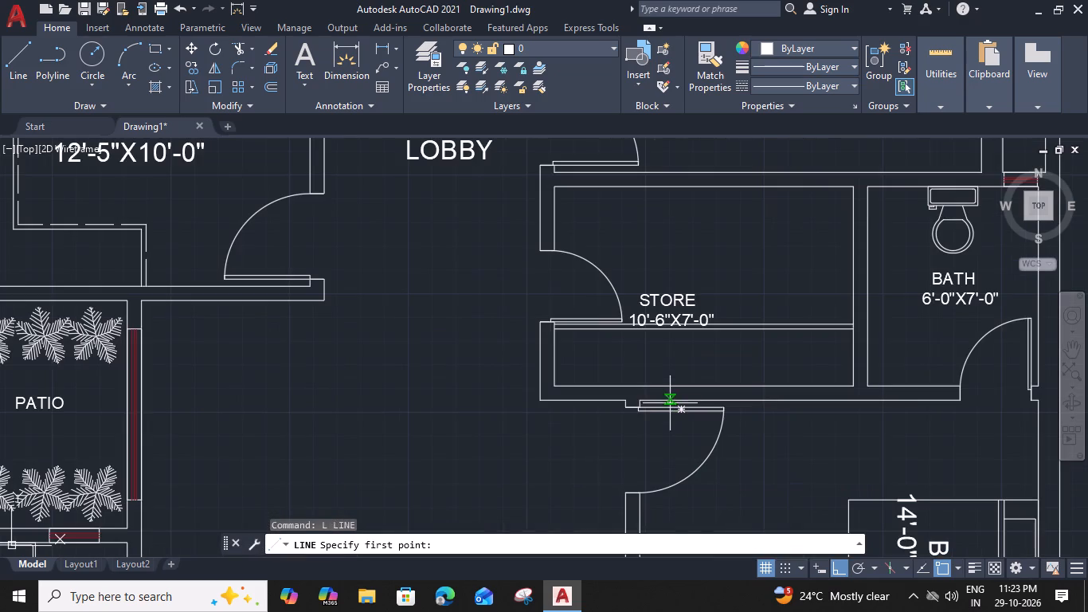
{"action": "left_click", "coordinate": [671, 390]}
{"action": "scroll", "coordinate": [669, 333], "scroll_direction": "up", "scroll_amount": 3}
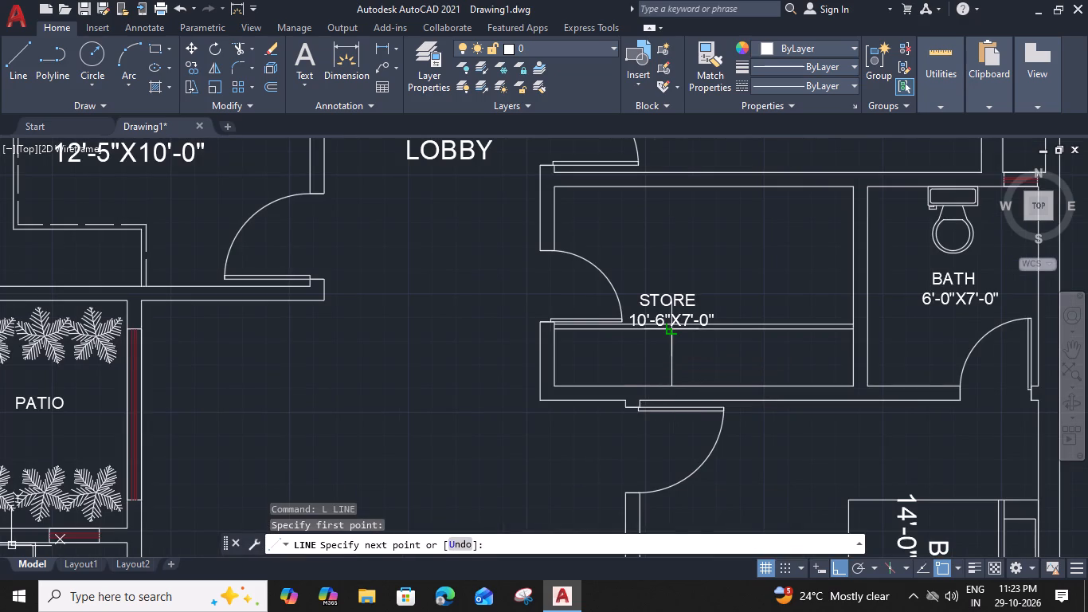
{"action": "left_click", "coordinate": [670, 296]}
{"action": "key", "text": "Escape"}
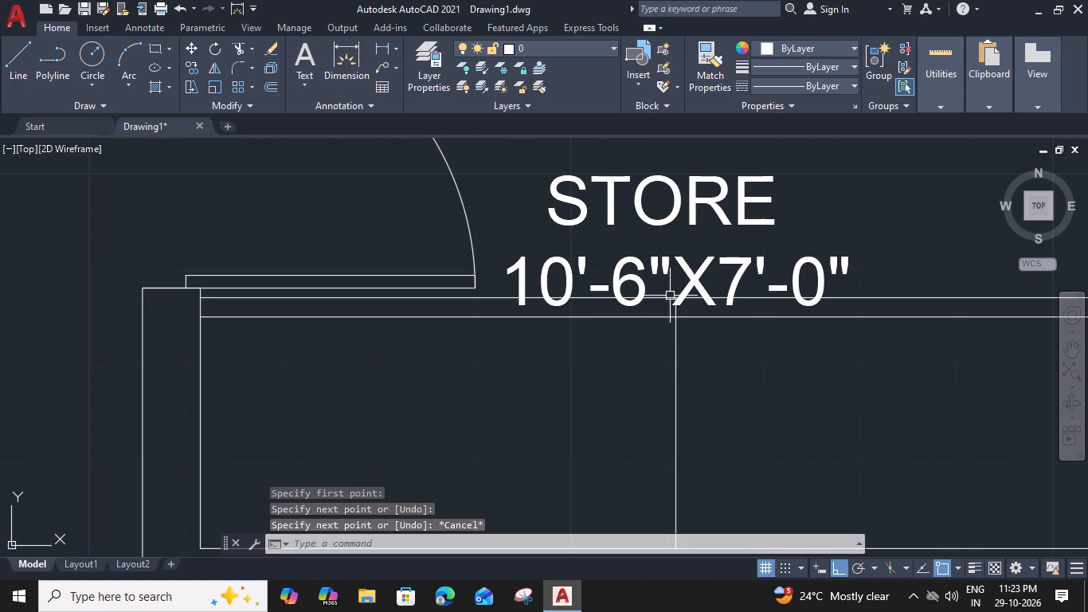
Trim the two offset front lines on the door side of the vertical end line in the STORE room.
{"action": "type", "text": "TR"}
{"action": "key", "text": "space"}
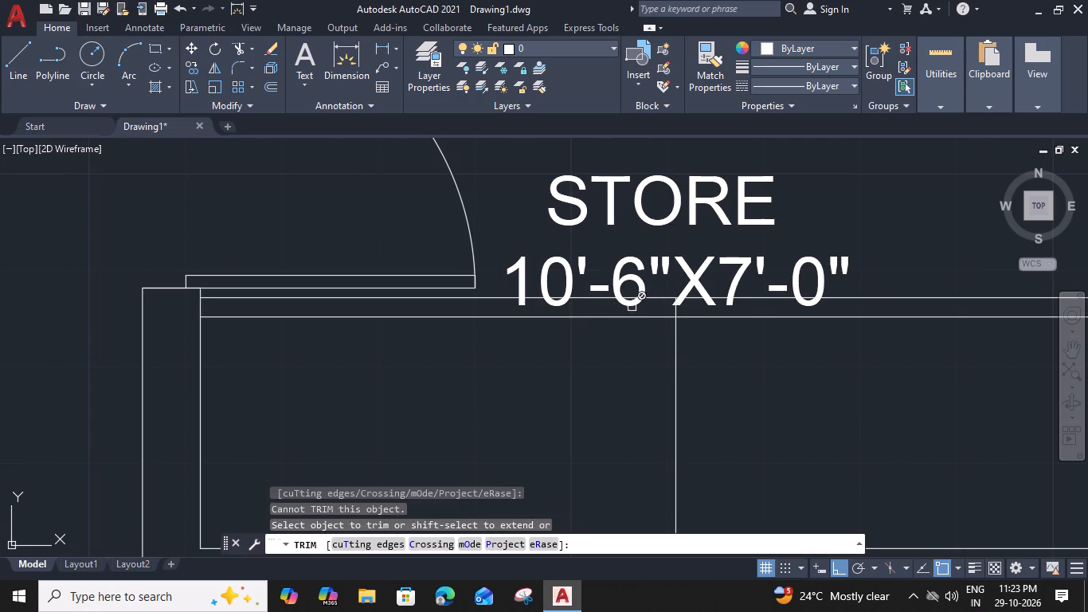
{"action": "left_click", "coordinate": [657, 300]}
{"action": "left_click", "coordinate": [657, 316]}
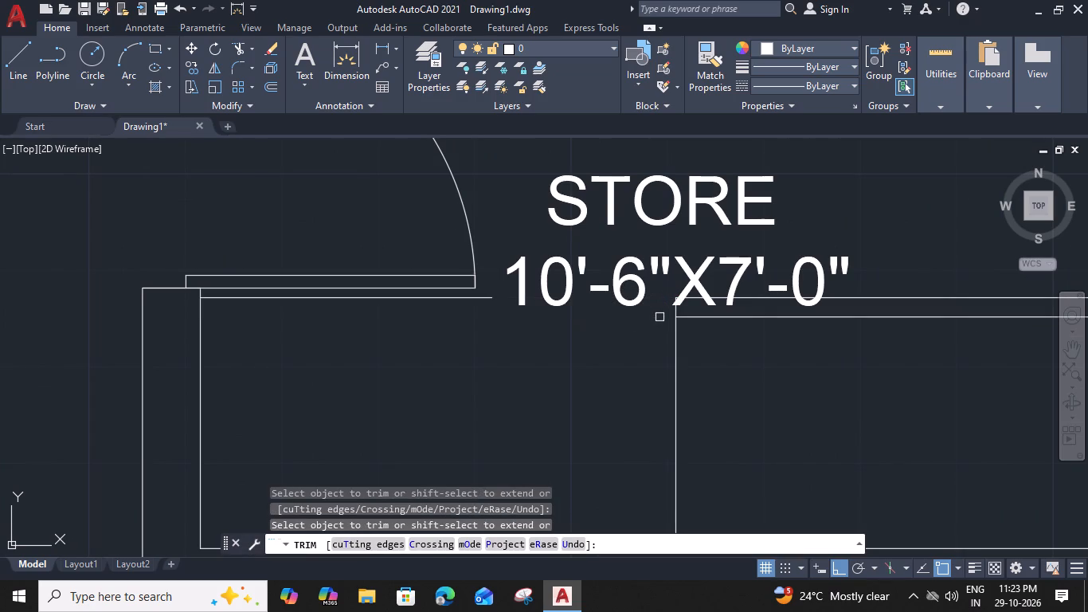
{"action": "middle_click_drag", "start_coordinate": [663, 394], "coordinate": [660, 275]}
{"action": "key", "text": "Escape"}
Move the STORE 10'-6"X7'-0" label straight up about 6", clear of the wardrobe lines.
{"action": "middle_click_drag", "start_coordinate": [644, 331], "coordinate": [648, 349]}
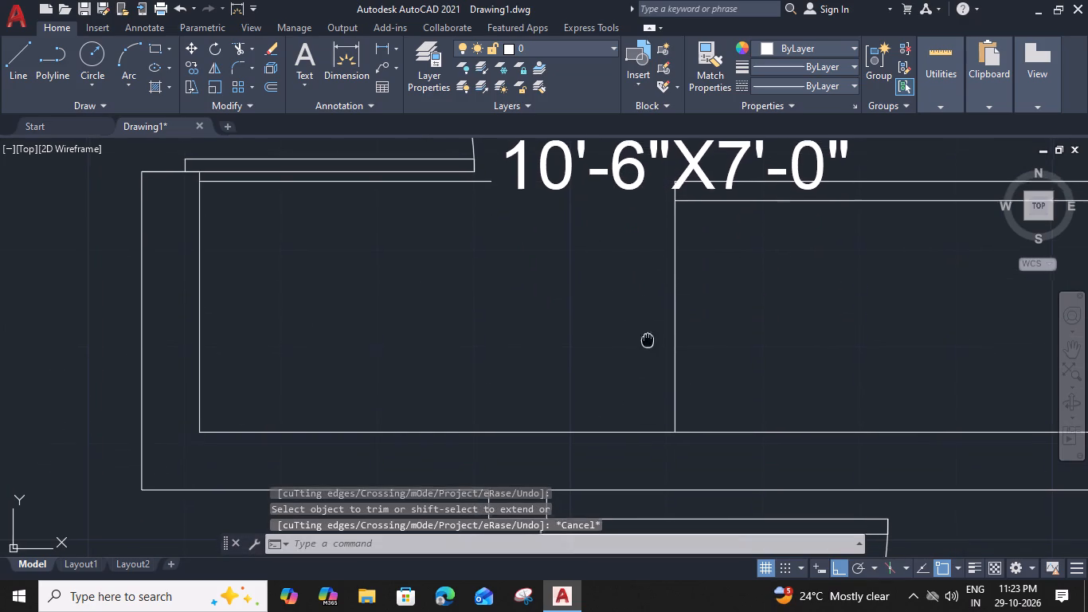
{"action": "middle_click_drag", "start_coordinate": [648, 349], "coordinate": [650, 516]}
{"action": "left_click", "coordinate": [629, 284]}
{"action": "left_click", "coordinate": [584, 304]}
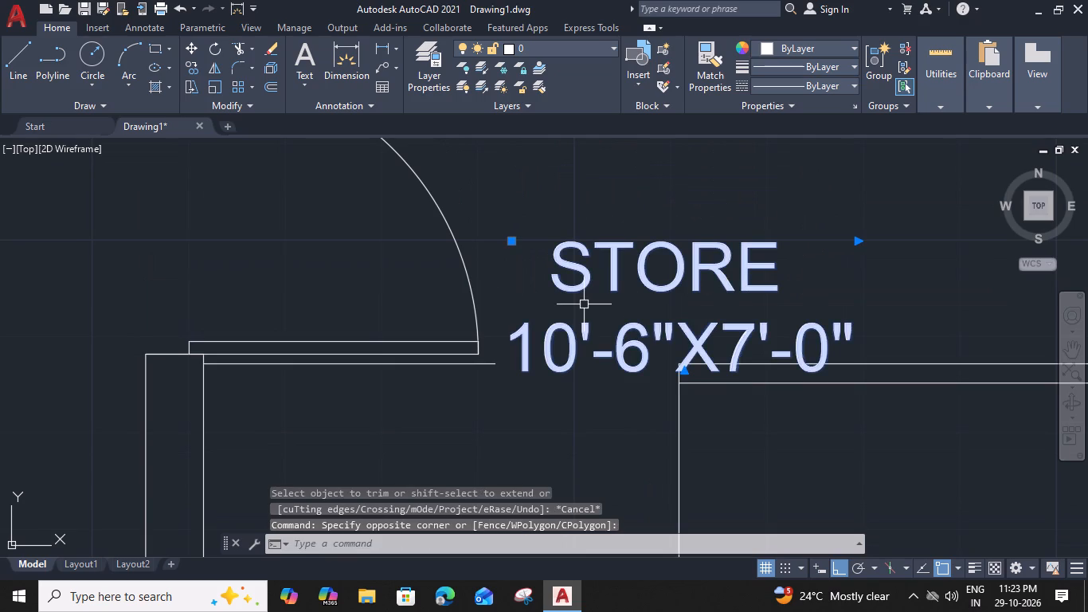
{"action": "type", "text": "M"}
{"action": "key", "text": "space"}
{"action": "left_click", "coordinate": [514, 245]}
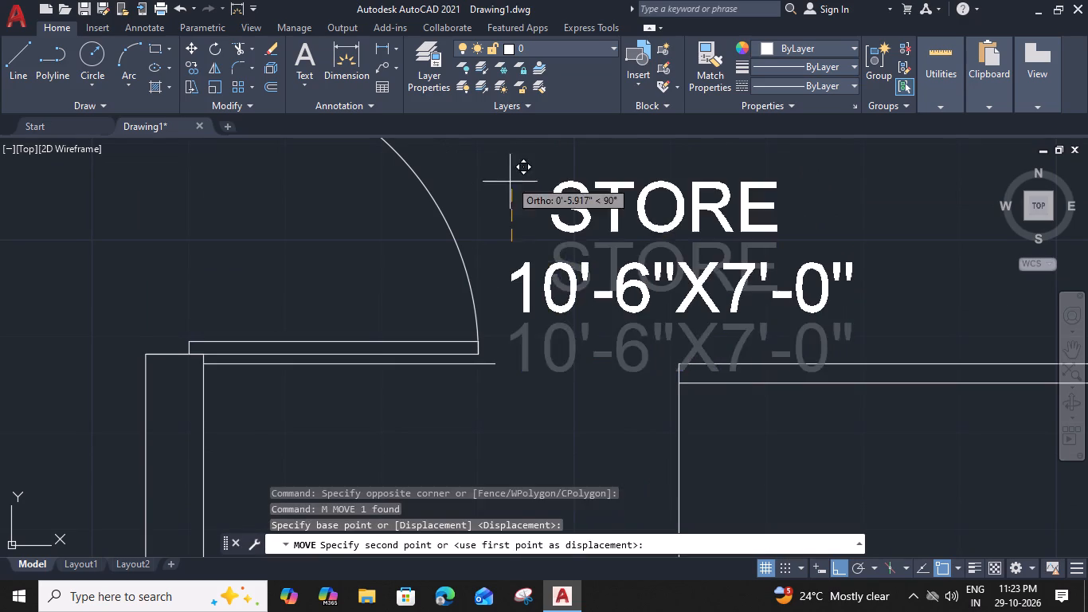
{"action": "left_click", "coordinate": [510, 175]}
{"action": "key", "text": "Escape"}
Draw a horizontal line across the STORE wardrobe from the midpoint of its end line to the room's far wall.
{"action": "scroll", "coordinate": [593, 359], "scroll_direction": "down", "scroll_amount": 3}
{"action": "middle_click_drag", "start_coordinate": [671, 394], "coordinate": [648, 366]}
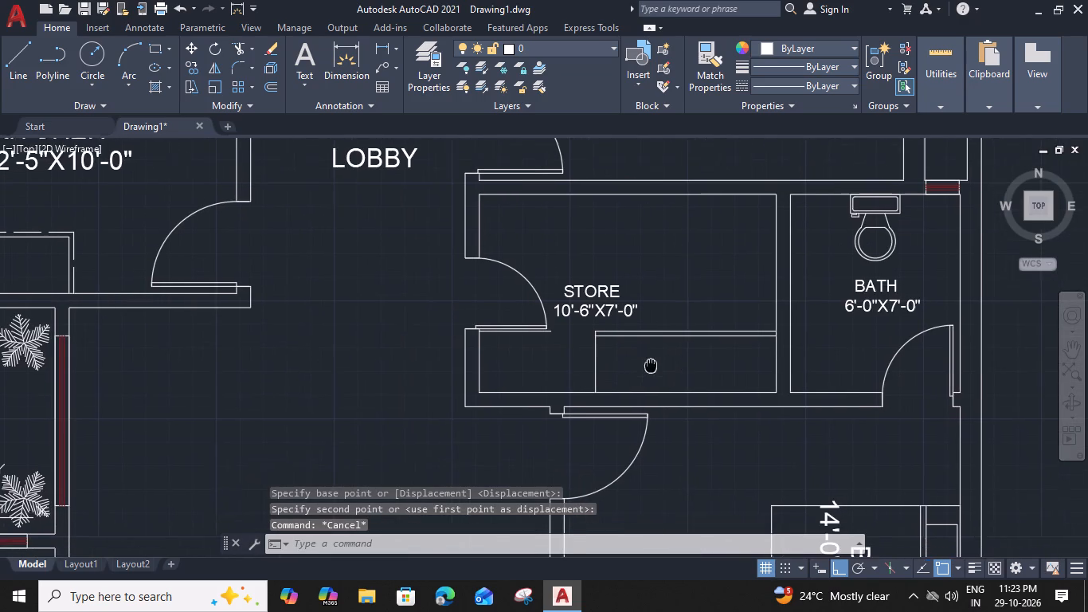
{"action": "type", "text": "L"}
{"action": "key", "text": "space"}
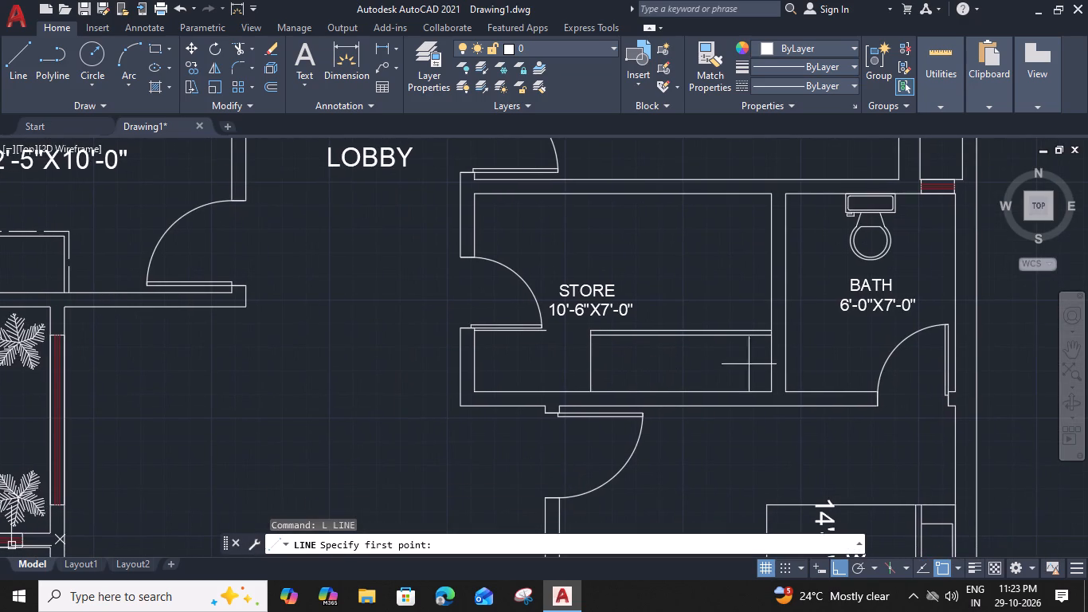
{"action": "left_click", "coordinate": [589, 366]}
{"action": "left_click", "coordinate": [775, 361]}
{"action": "key", "text": "space"}
Draw a diagonal from the STORE wardrobe's lower door-side corner to the inner front line, plus a vertical line crossing it.
{"action": "type", "text": "L"}
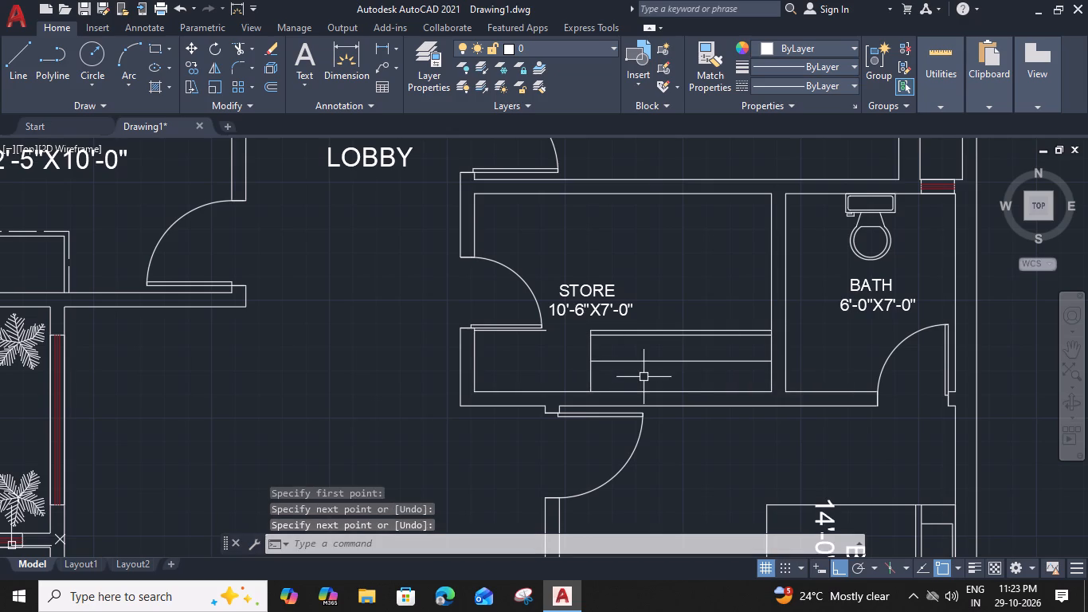
{"action": "key", "text": "space"}
{"action": "scroll", "coordinate": [612, 379], "scroll_direction": "up", "scroll_amount": 2}
{"action": "left_click", "coordinate": [557, 413]}
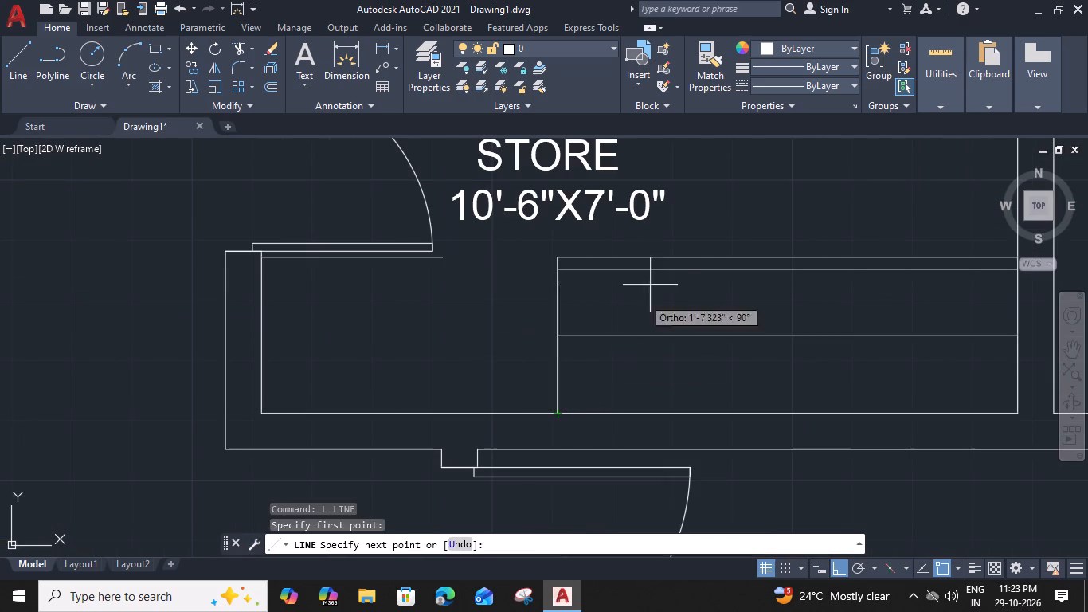
{"action": "left_click", "coordinate": [655, 274]}
{"action": "key", "text": "space"}
{"action": "key", "text": "space"}
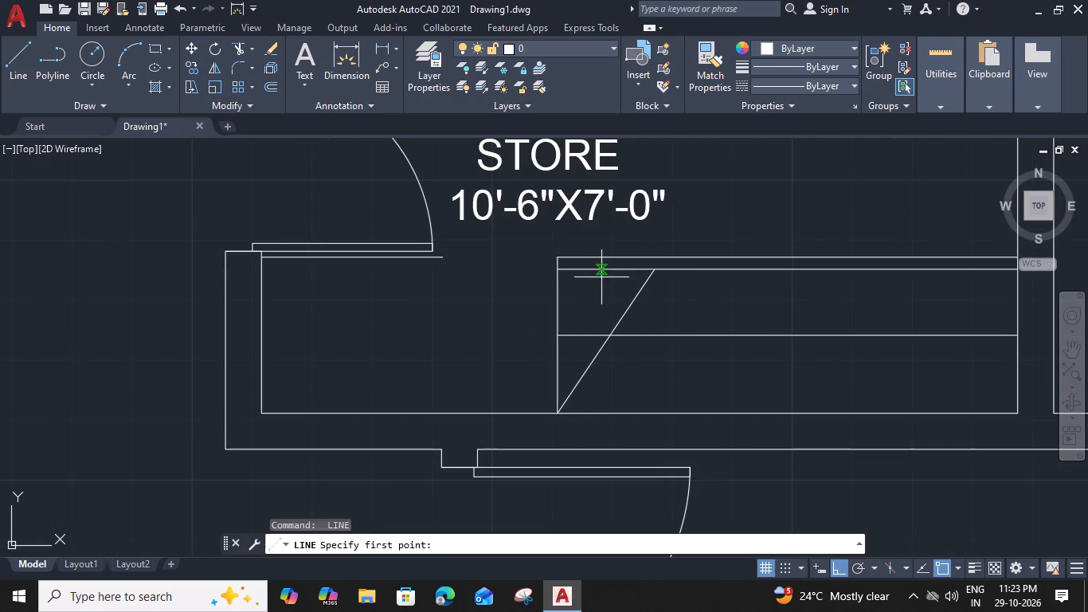
{"action": "left_click_drag", "start_coordinate": [601, 270], "coordinate": [601, 278]}
{"action": "left_click", "coordinate": [597, 415]}
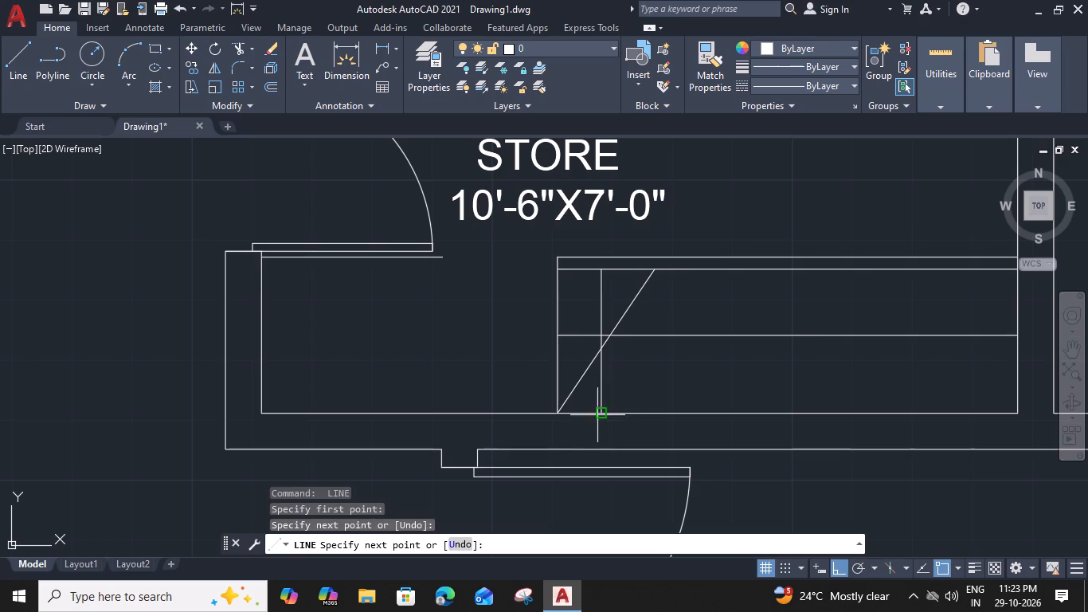
{"action": "key", "text": "space"}
Copy the diagonal and vertical line pair nine times at equal spacing along the STORE wardrobe's back wall.
{"action": "left_click", "coordinate": [648, 305]}
{"action": "left_click", "coordinate": [579, 331]}
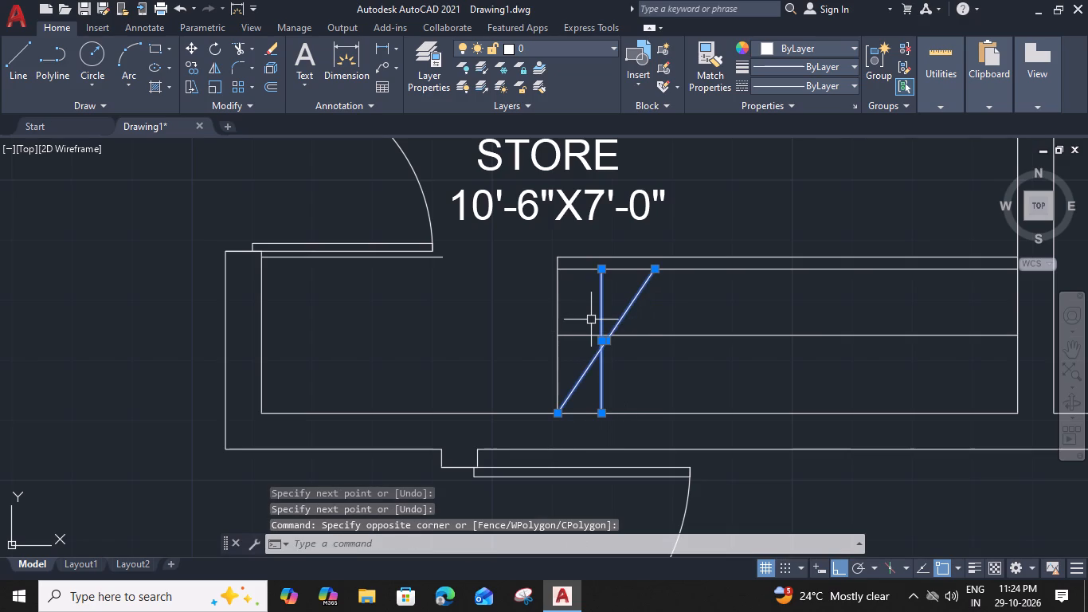
{"action": "type", "text": "CO"}
{"action": "key", "text": "space"}
{"action": "left_click", "coordinate": [558, 413]}
{"action": "left_click", "coordinate": [599, 413]}
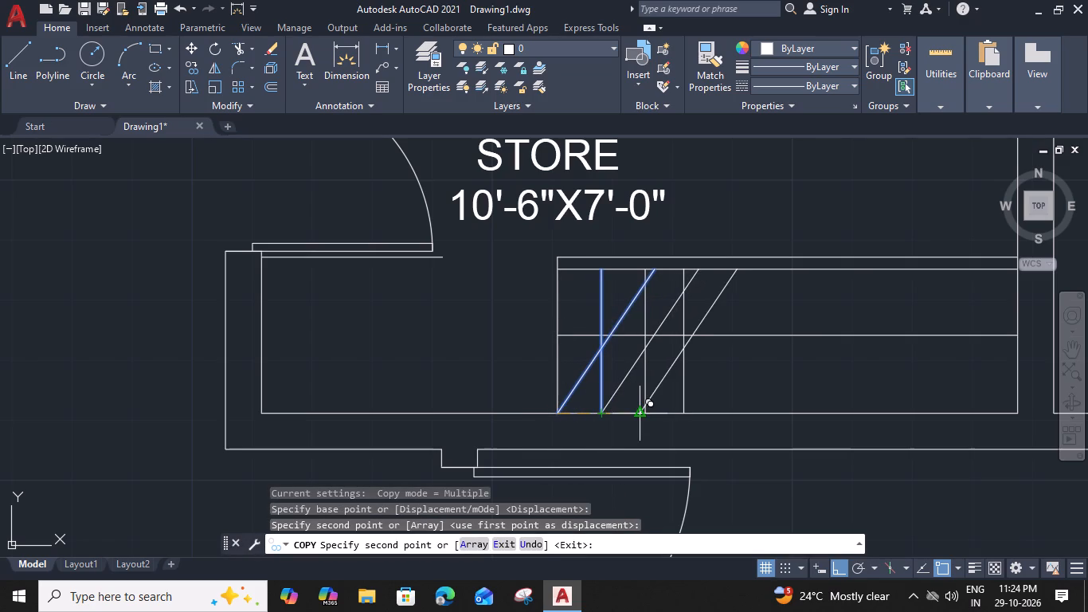
{"action": "left_click", "coordinate": [646, 410]}
{"action": "left_click", "coordinate": [690, 411]}
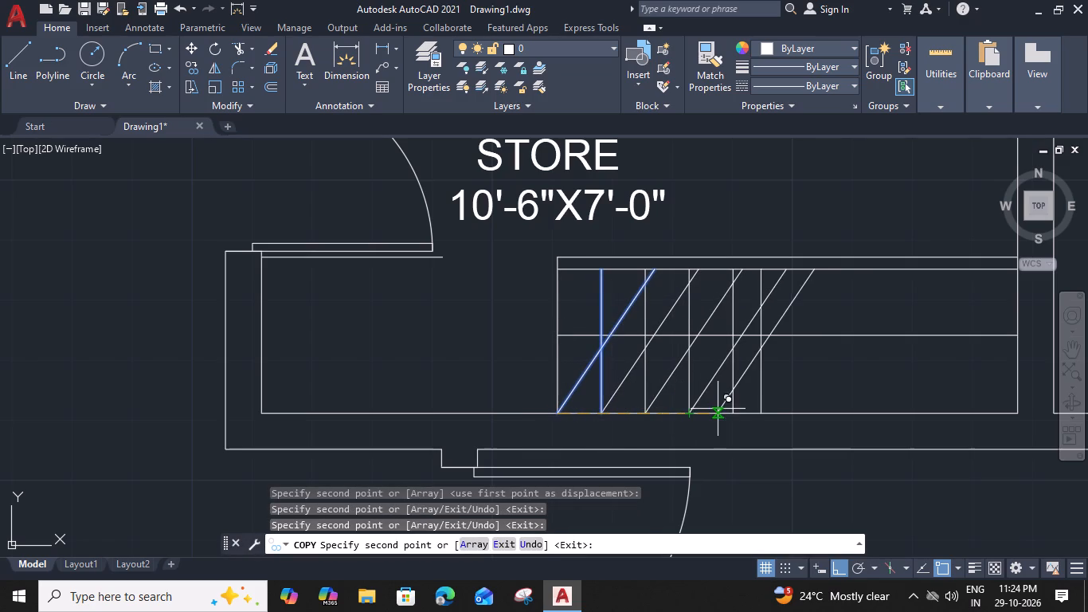
{"action": "left_click", "coordinate": [734, 410]}
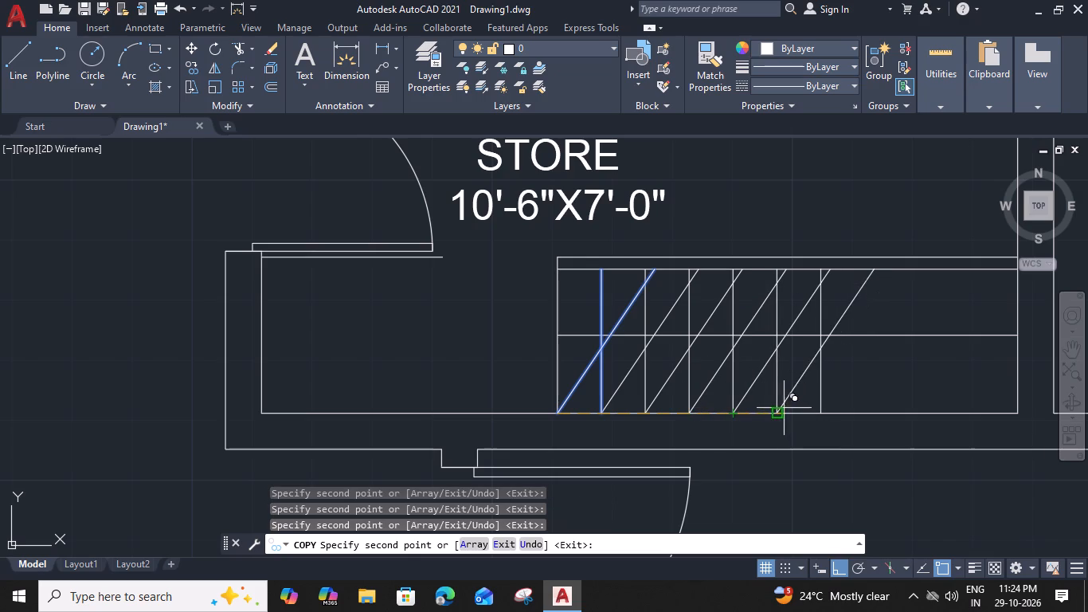
{"action": "left_click", "coordinate": [780, 410]}
{"action": "left_click", "coordinate": [822, 414]}
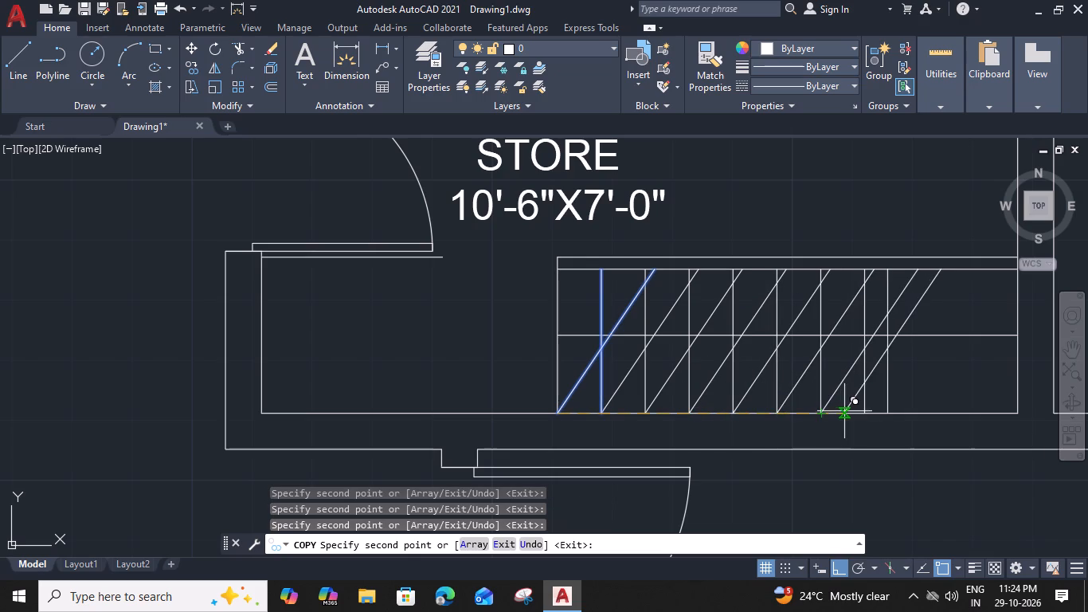
{"action": "left_click", "coordinate": [862, 413]}
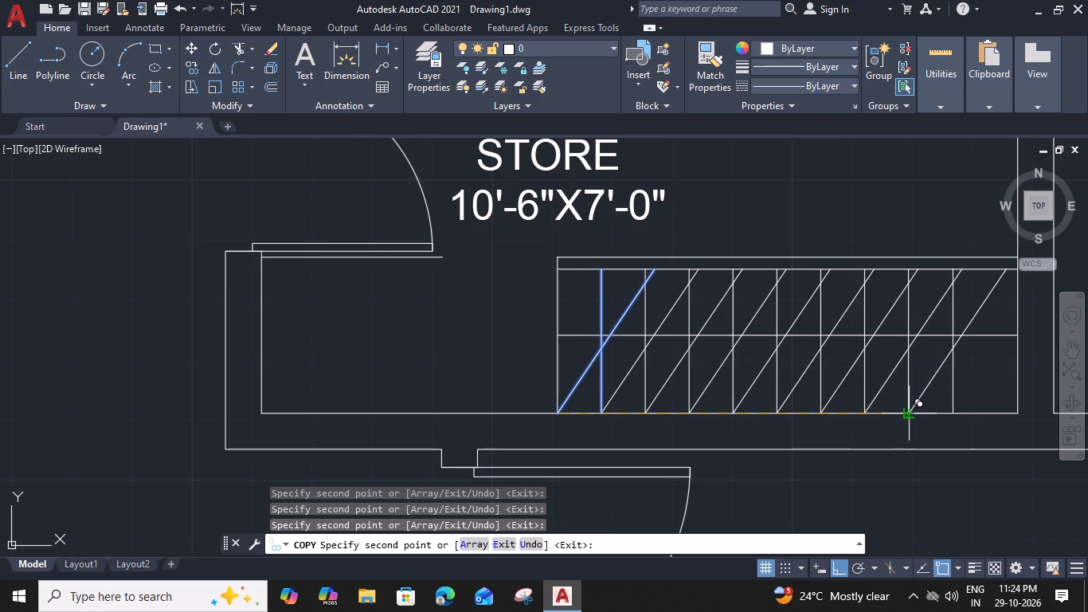
{"action": "left_click", "coordinate": [907, 411]}
{"action": "middle_click_drag", "start_coordinate": [911, 410], "coordinate": [725, 410]}
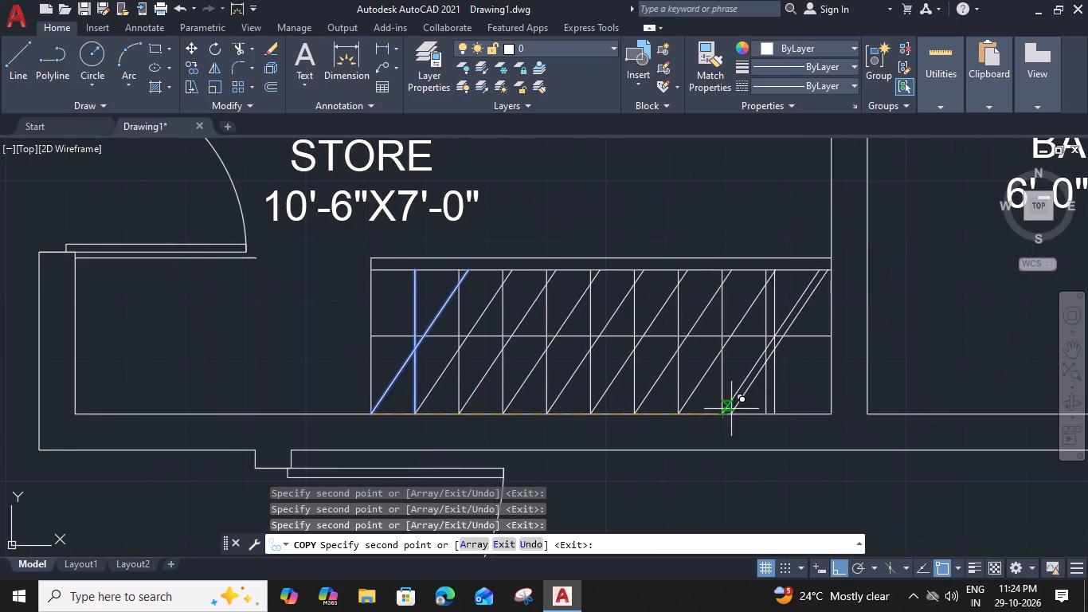
{"action": "left_click", "coordinate": [769, 415]}
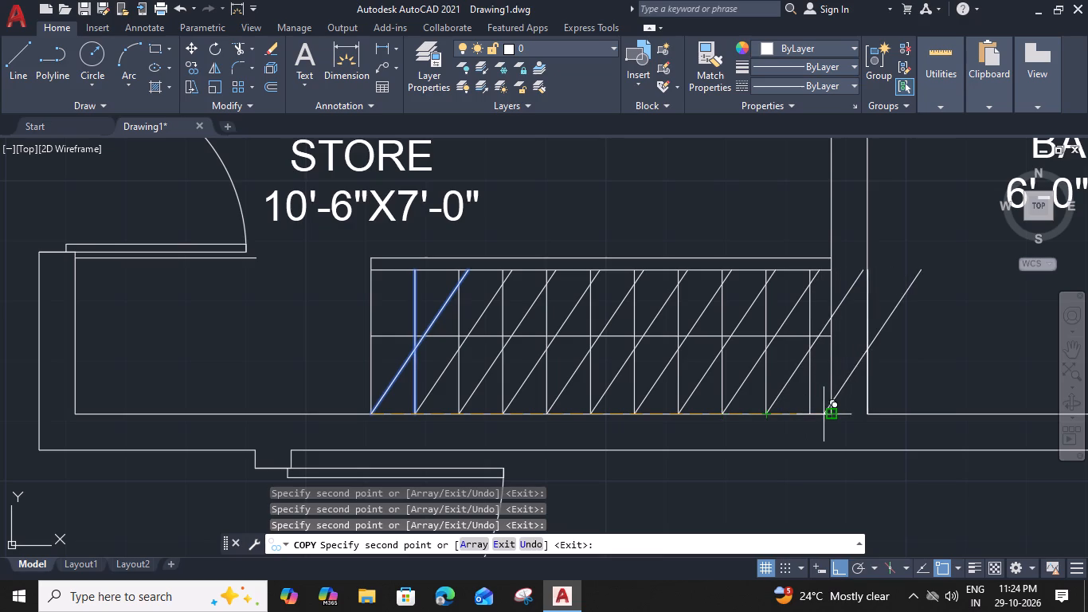
{"action": "key", "text": "Escape"}
Trim the last diagonal where it extends past the STORE room's wall towards the BATH.
{"action": "key", "text": "t"}
{"action": "key", "text": "r"}
{"action": "key", "text": "space"}
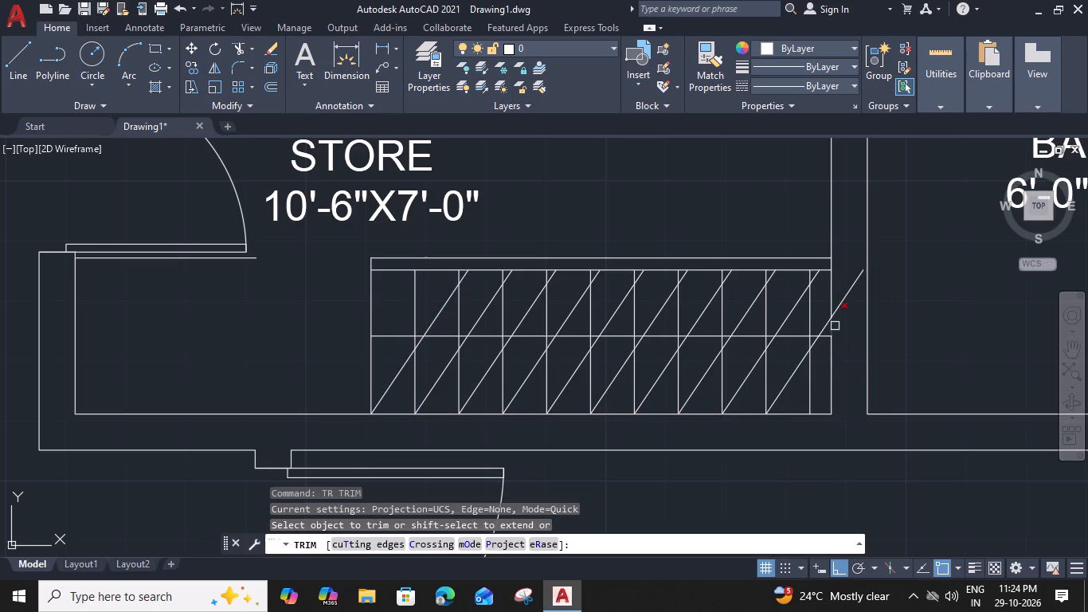
{"action": "left_click", "coordinate": [844, 291]}
{"action": "key", "text": "Escape"}
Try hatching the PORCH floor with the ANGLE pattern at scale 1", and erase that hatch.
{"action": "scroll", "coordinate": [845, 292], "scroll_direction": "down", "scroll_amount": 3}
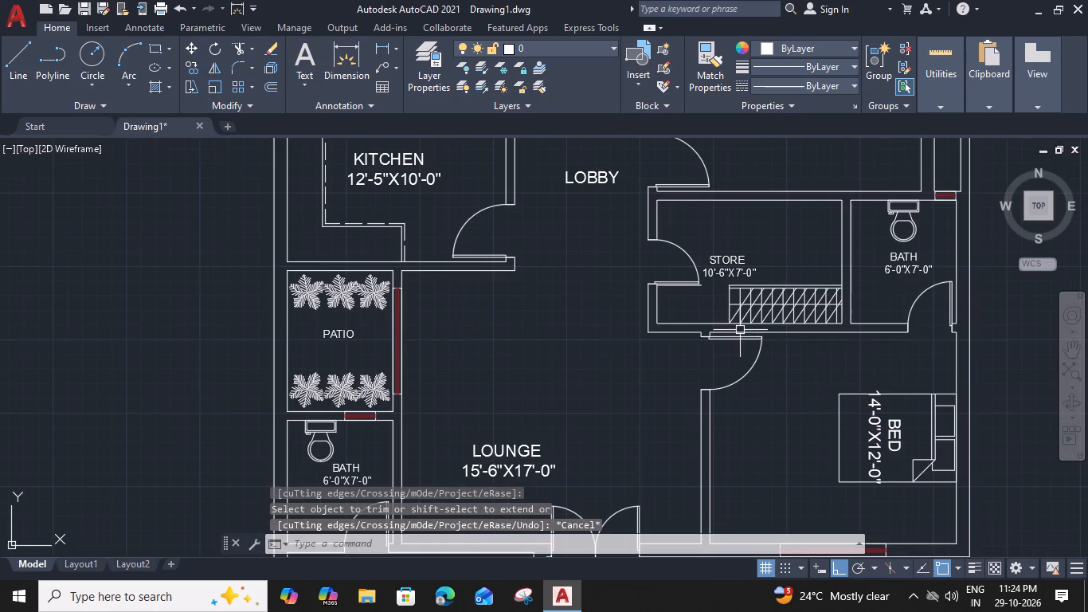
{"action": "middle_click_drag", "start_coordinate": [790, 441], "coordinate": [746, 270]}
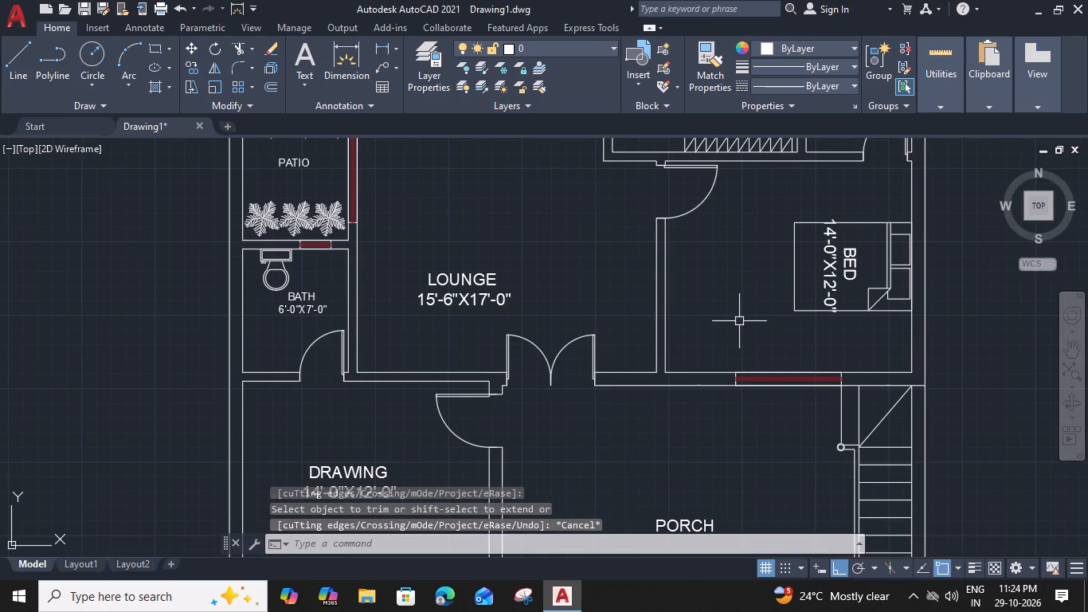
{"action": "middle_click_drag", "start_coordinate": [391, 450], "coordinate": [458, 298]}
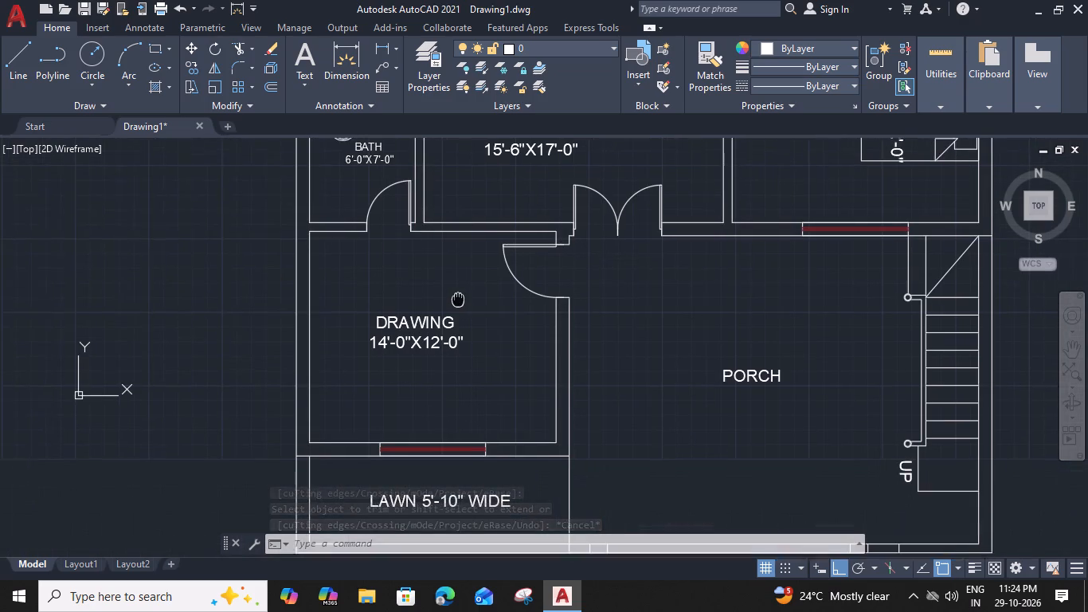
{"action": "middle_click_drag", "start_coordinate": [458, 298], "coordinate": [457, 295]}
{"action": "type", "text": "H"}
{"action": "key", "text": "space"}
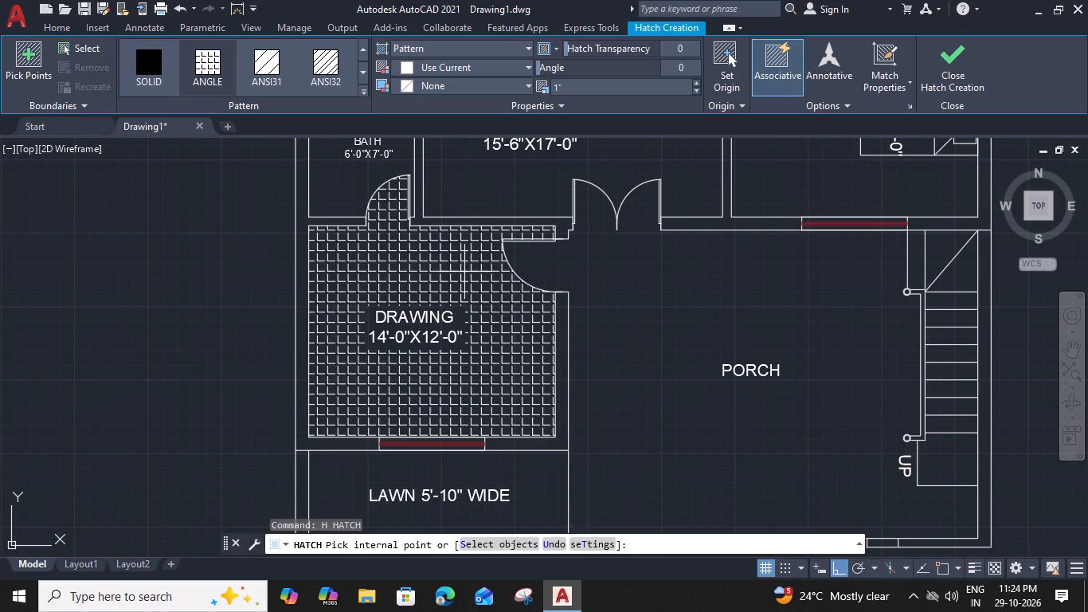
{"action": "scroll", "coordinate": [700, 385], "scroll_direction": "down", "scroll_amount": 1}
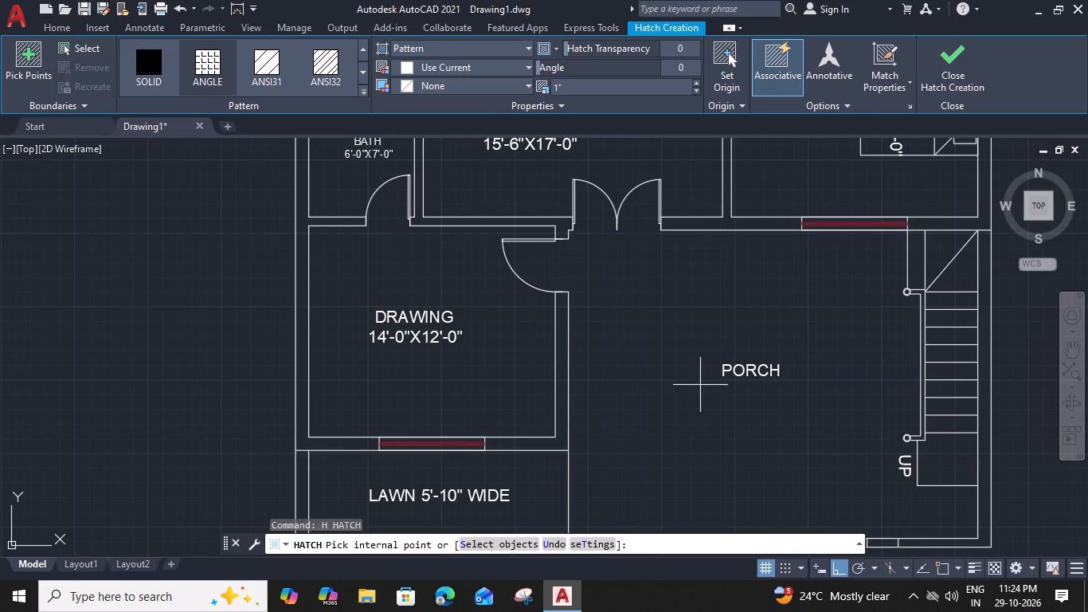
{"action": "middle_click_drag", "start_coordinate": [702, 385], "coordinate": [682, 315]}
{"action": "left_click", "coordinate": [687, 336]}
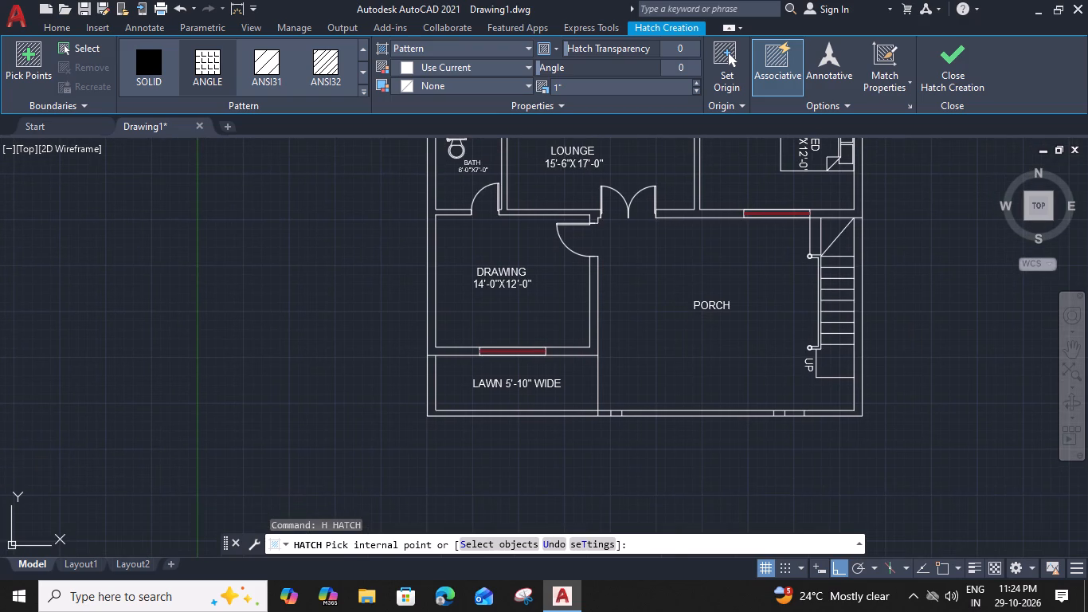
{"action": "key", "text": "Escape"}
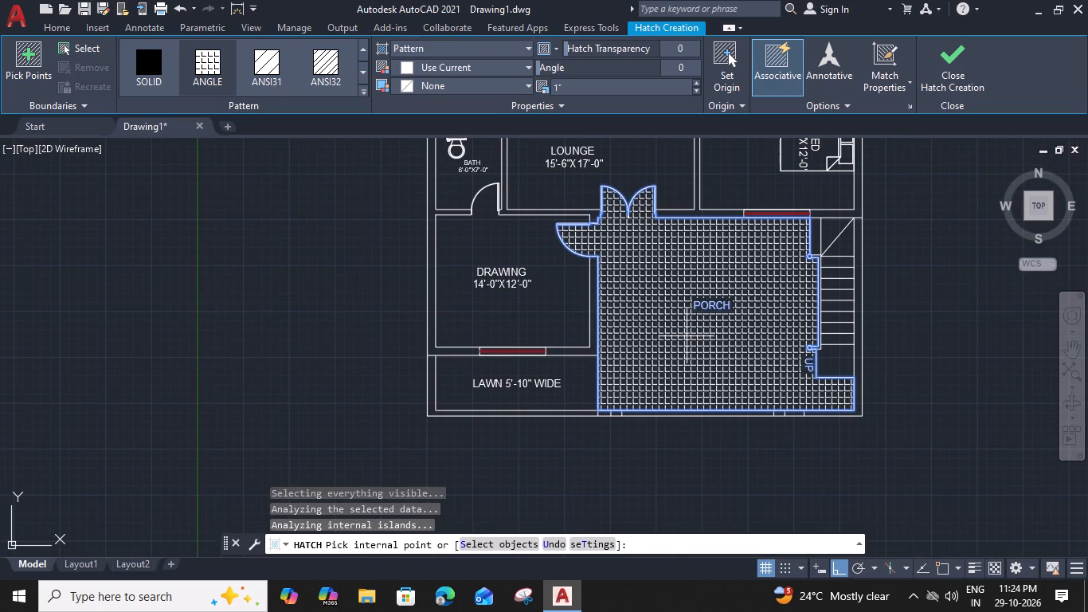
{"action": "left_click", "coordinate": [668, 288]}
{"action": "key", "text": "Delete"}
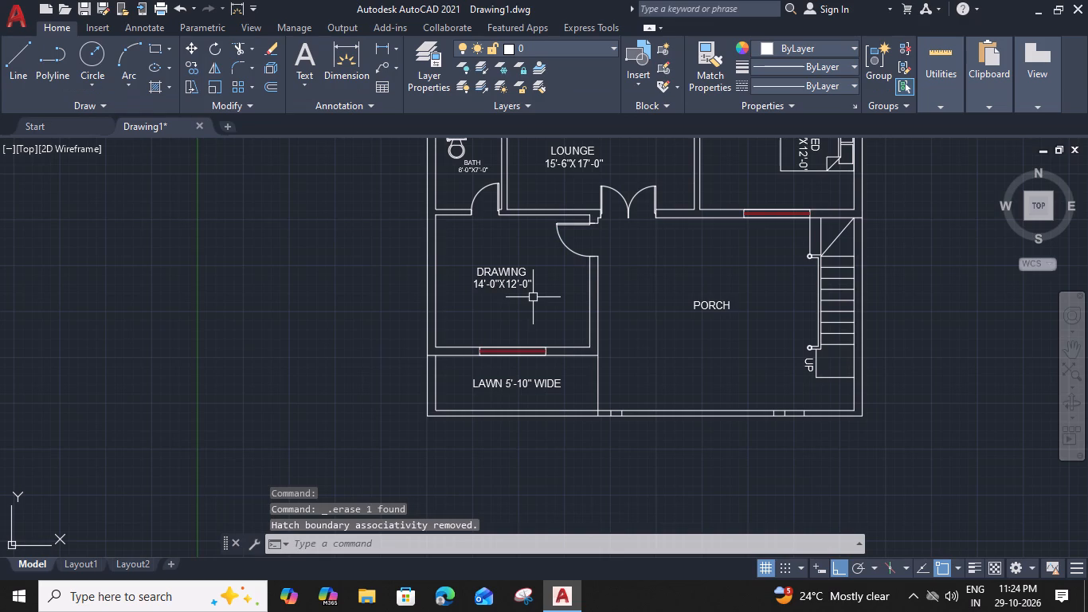
Hatch the L-shaped wall separating the DRAWING room from the PORCH and LAWN with ANSI32 at scale 1.
{"action": "type", "text": "H"}
{"action": "key", "text": "space"}
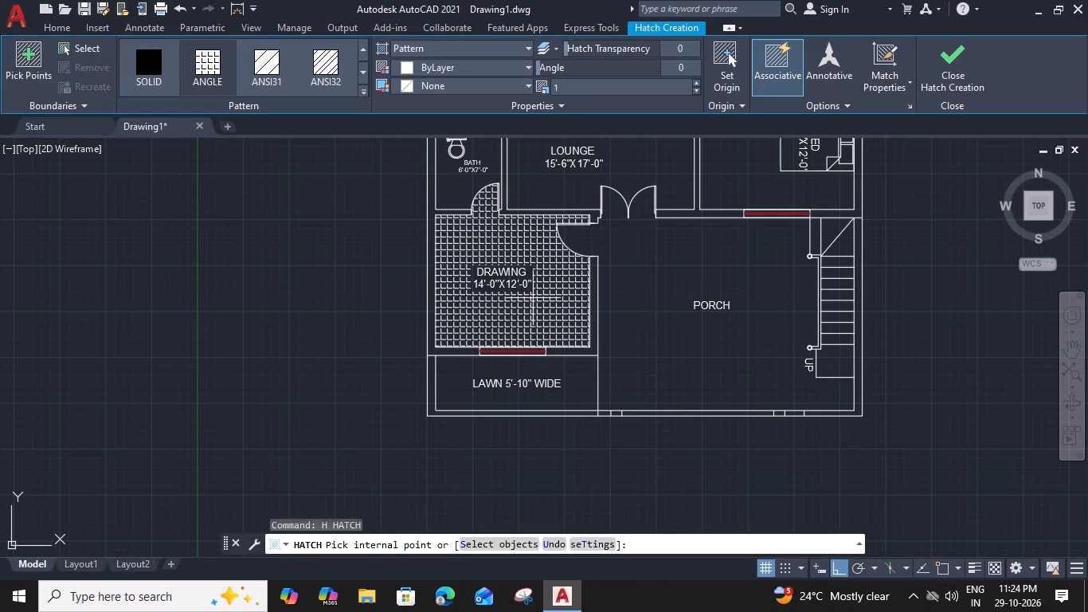
{"action": "left_click", "coordinate": [337, 69]}
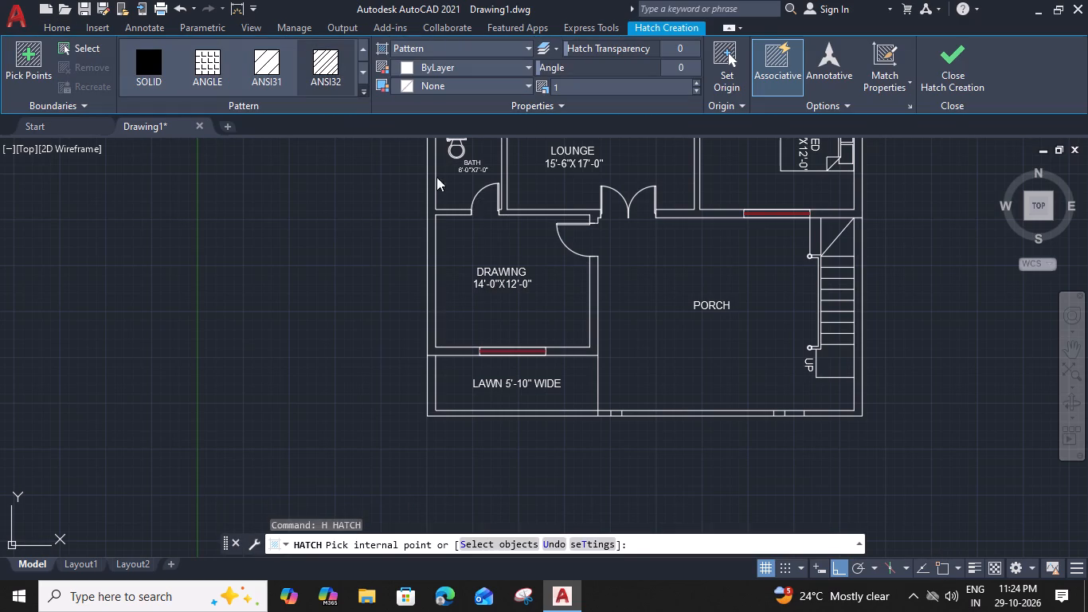
{"action": "scroll", "coordinate": [589, 341], "scroll_direction": "up", "scroll_amount": 1}
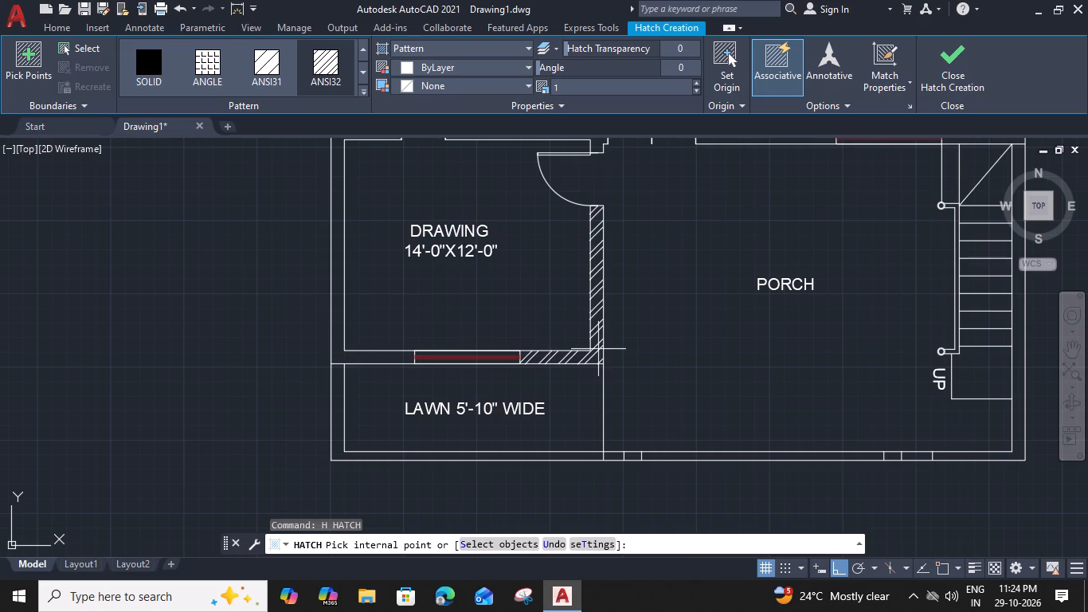
{"action": "left_click", "coordinate": [598, 351]}
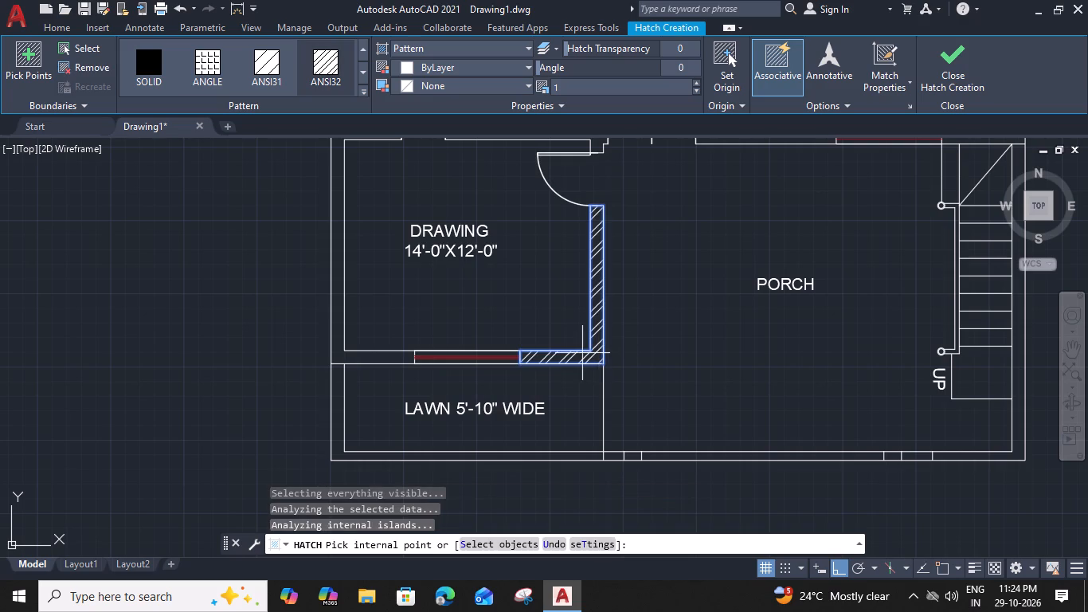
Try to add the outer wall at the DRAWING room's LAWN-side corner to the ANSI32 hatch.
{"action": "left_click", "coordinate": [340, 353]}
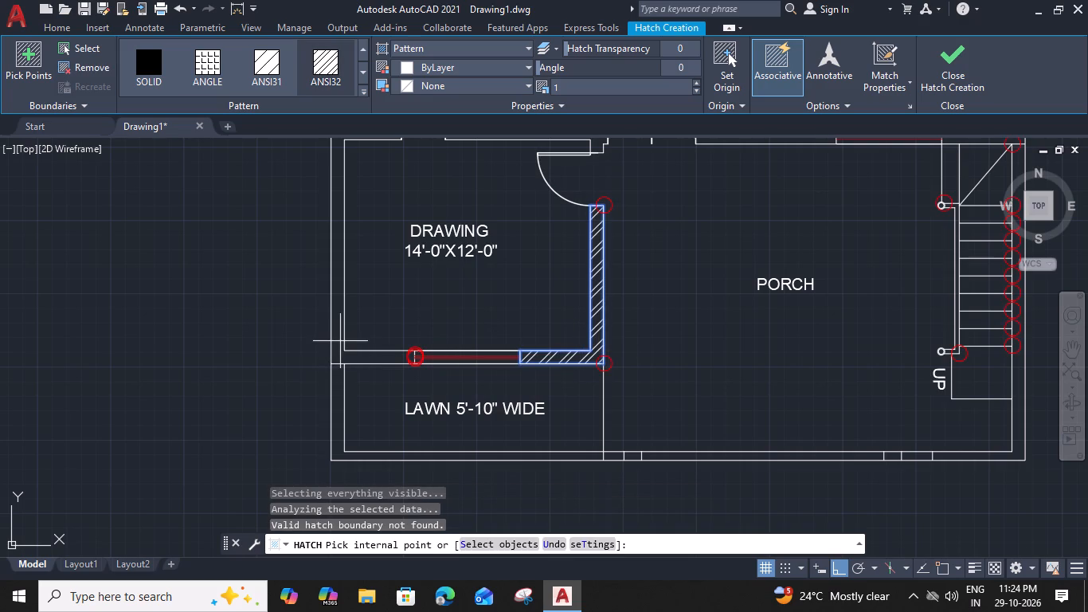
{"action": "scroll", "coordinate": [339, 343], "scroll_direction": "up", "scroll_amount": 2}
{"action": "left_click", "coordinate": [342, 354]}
Add the connected wall running between the BATH and LOUNGE and above the DRAWING room to the ANSI32 hatch.
{"action": "scroll", "coordinate": [342, 354], "scroll_direction": "down", "scroll_amount": 4}
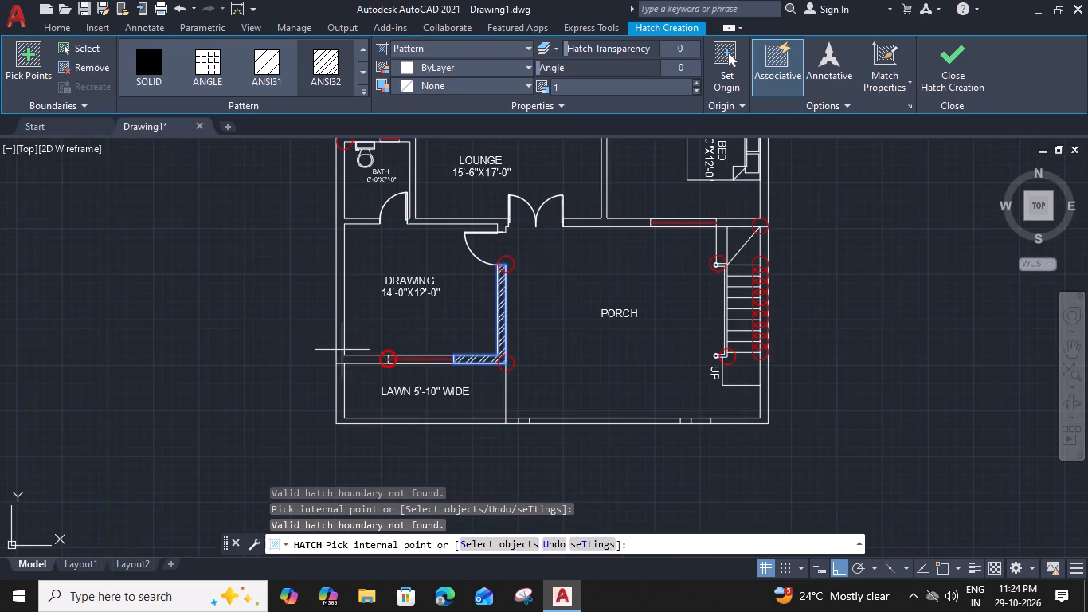
{"action": "middle_click_drag", "start_coordinate": [363, 253], "coordinate": [385, 414]}
{"action": "scroll", "coordinate": [437, 367], "scroll_direction": "up", "scroll_amount": 2}
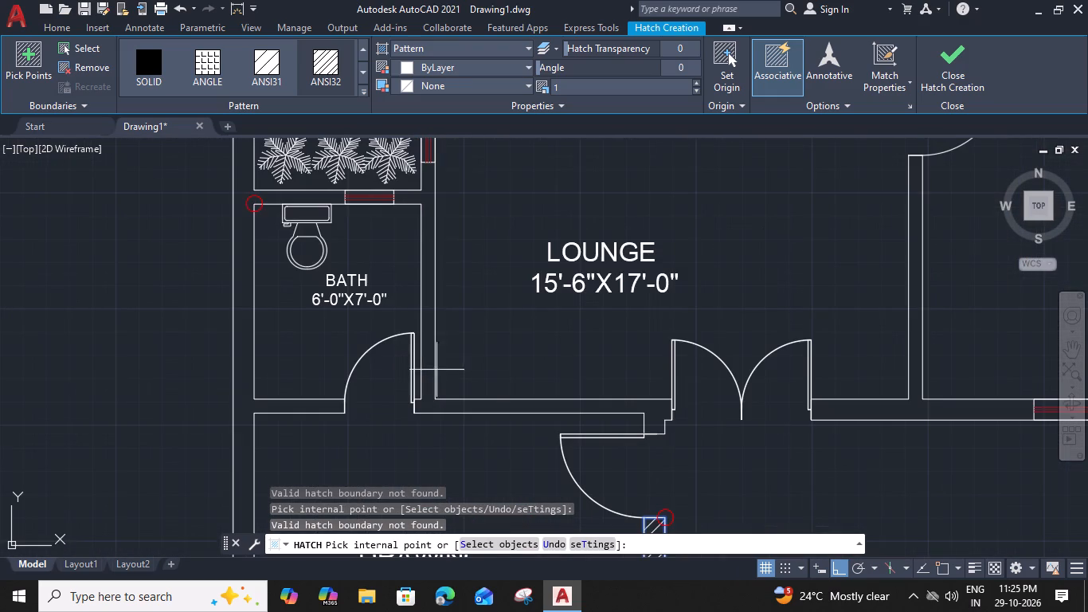
{"action": "left_click", "coordinate": [429, 363]}
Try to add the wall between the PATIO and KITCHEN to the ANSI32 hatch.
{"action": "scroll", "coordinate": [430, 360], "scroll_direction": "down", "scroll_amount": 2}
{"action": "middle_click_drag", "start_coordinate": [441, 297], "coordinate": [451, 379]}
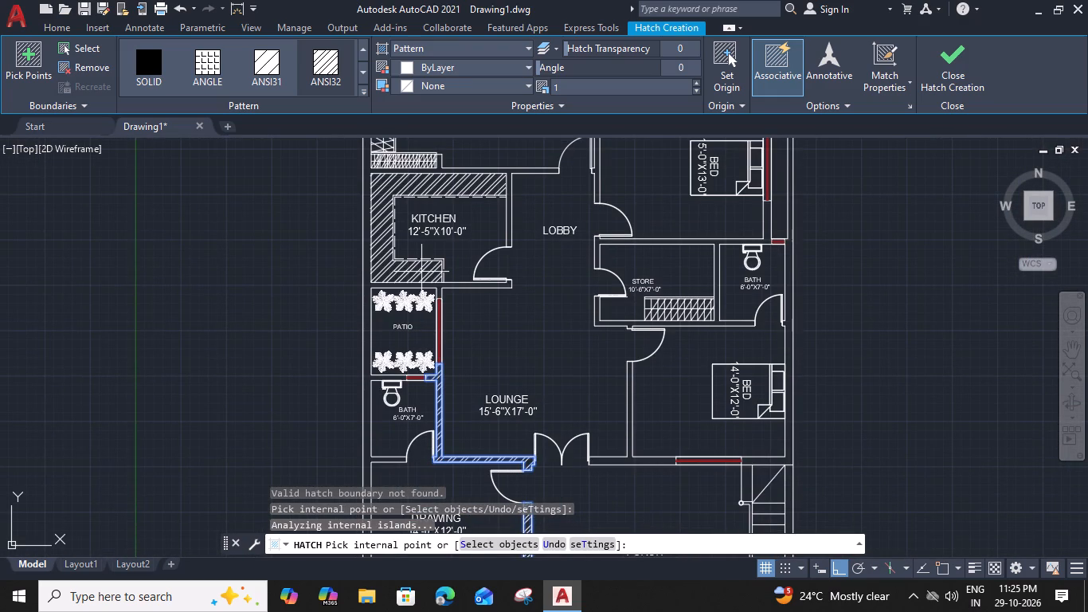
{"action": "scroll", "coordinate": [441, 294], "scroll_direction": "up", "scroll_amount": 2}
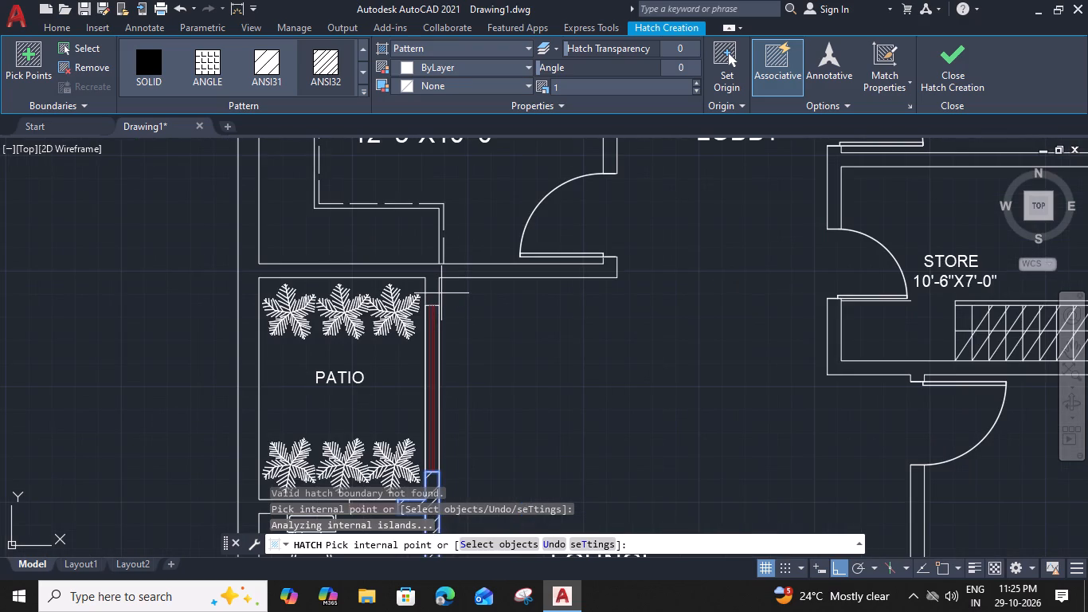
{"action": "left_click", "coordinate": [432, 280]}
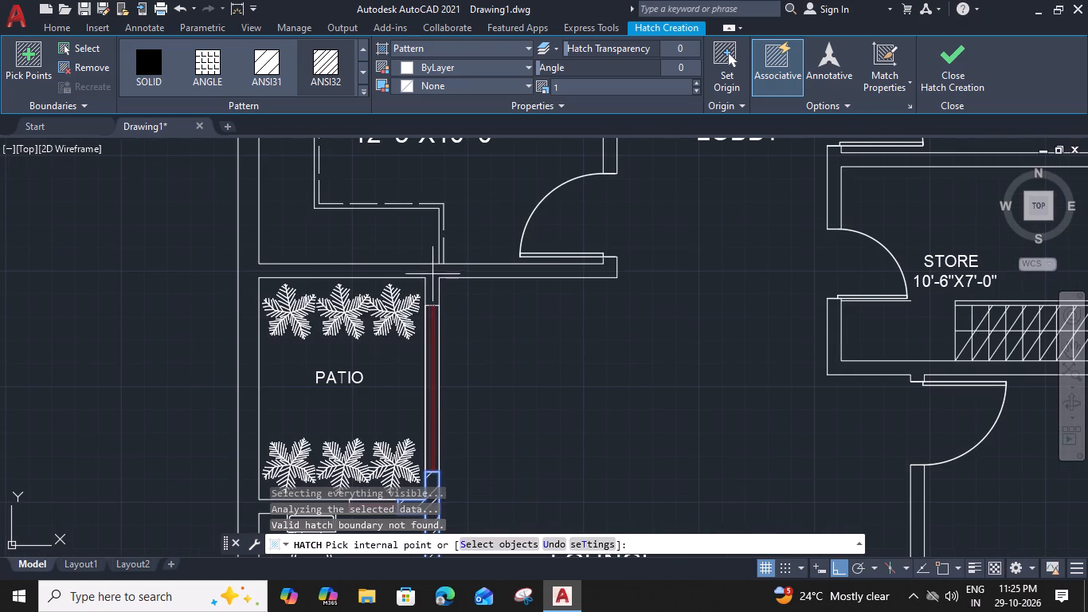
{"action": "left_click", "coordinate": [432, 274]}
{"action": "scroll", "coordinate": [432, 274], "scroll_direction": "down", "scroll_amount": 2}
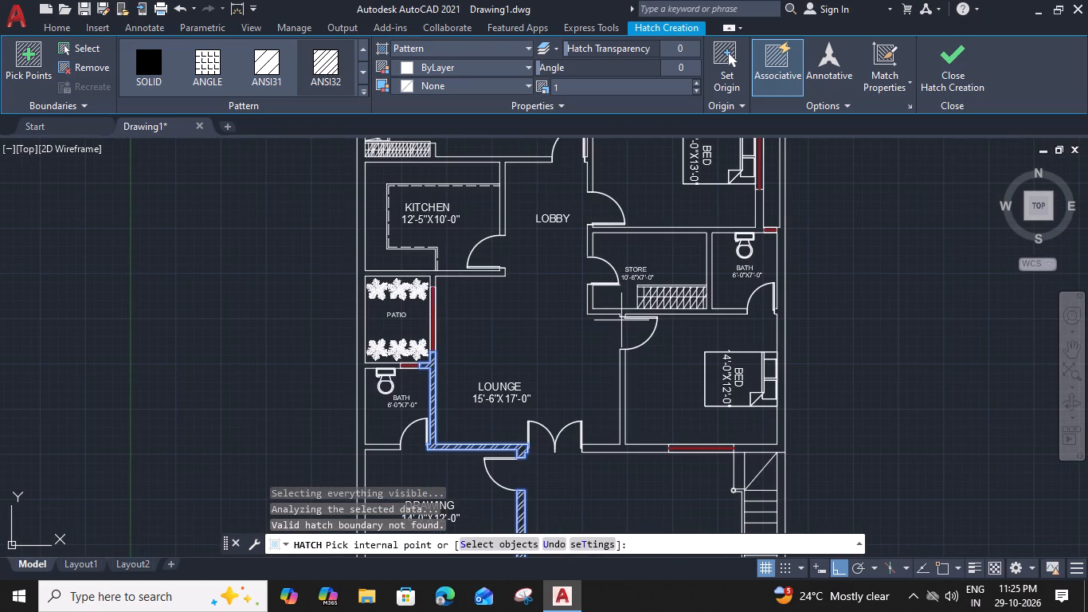
Add the connected STORE walls and the wall between the LOUNGE and the 14'-0"X12'-0" BED room to the ANSI32 hatch.
{"action": "scroll", "coordinate": [621, 320], "scroll_direction": "up", "scroll_amount": 3}
{"action": "left_click", "coordinate": [610, 288]}
{"action": "scroll", "coordinate": [611, 288], "scroll_direction": "down", "scroll_amount": 3}
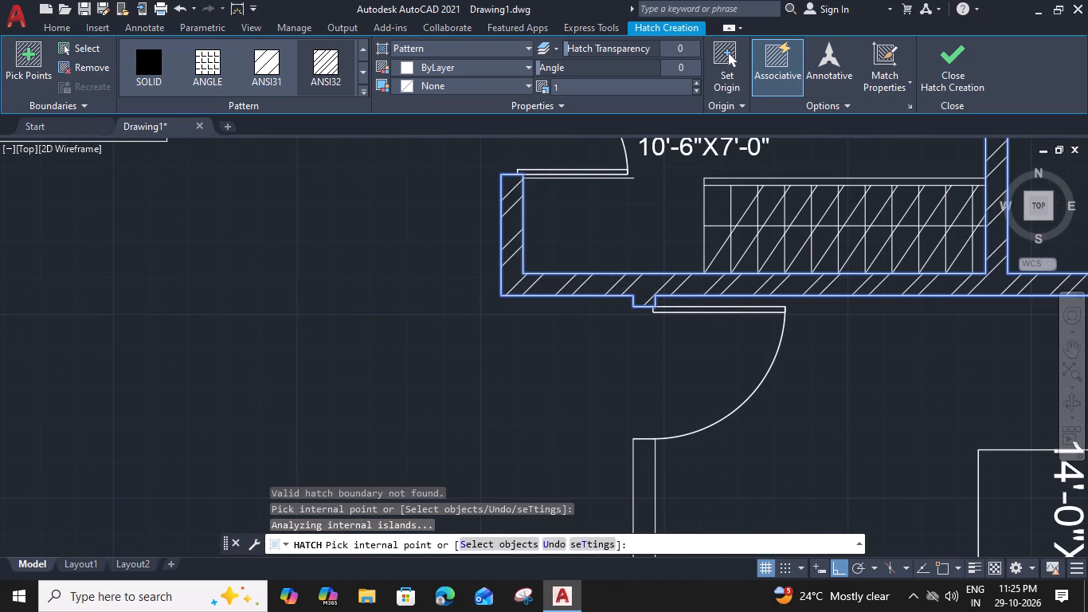
{"action": "left_click", "coordinate": [630, 418]}
Add the outer wall beside the 14'-0"X12'-0" BED room, with all the walls connected to it, to the ANSI32 hatch.
{"action": "middle_click_drag", "start_coordinate": [764, 411], "coordinate": [484, 277]}
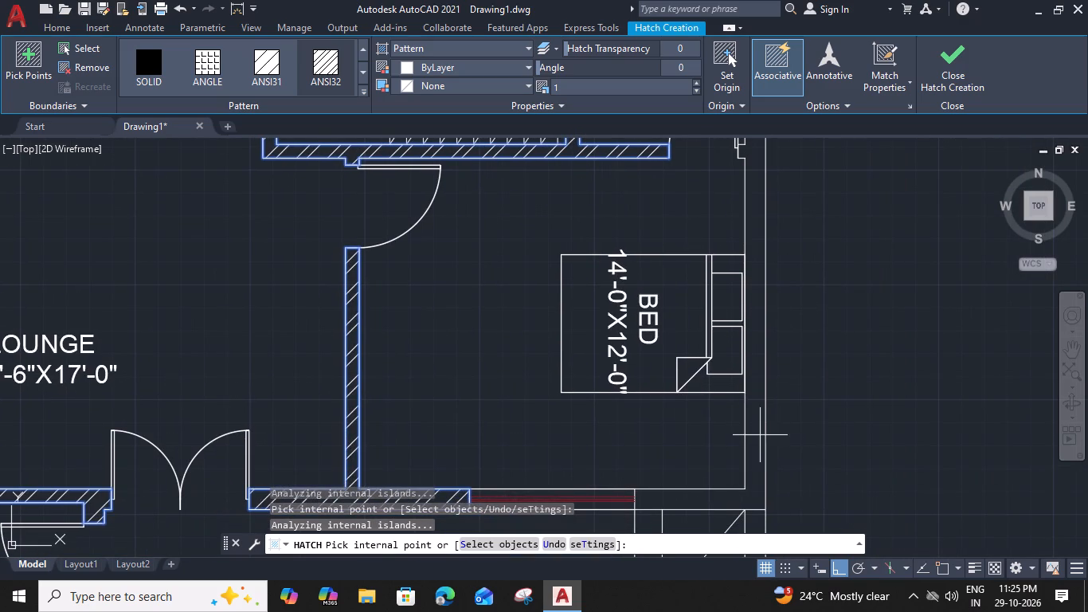
{"action": "left_click", "coordinate": [757, 433]}
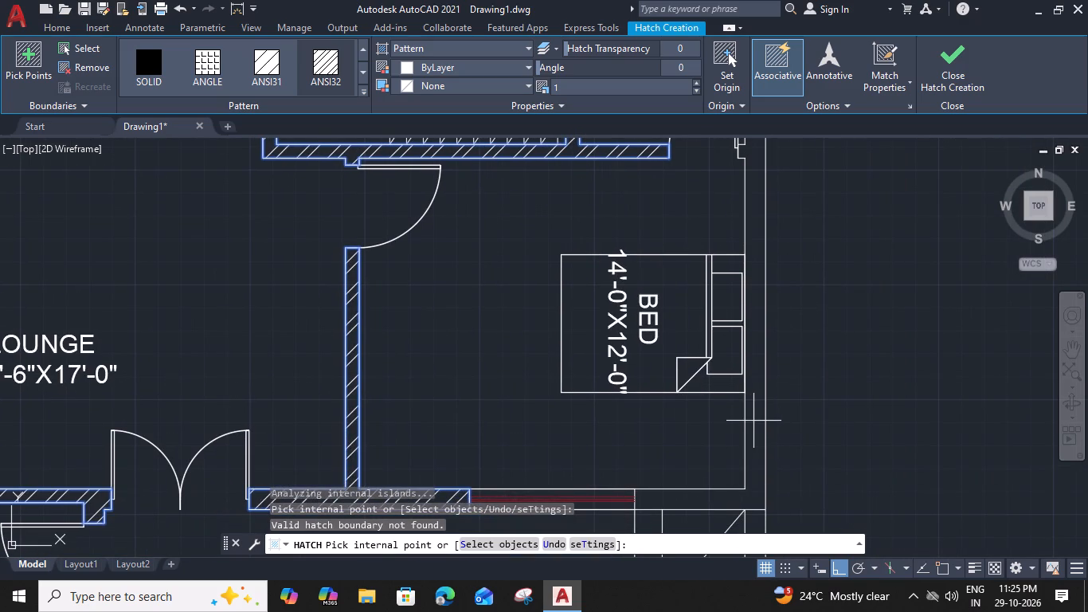
{"action": "left_click", "coordinate": [753, 421]}
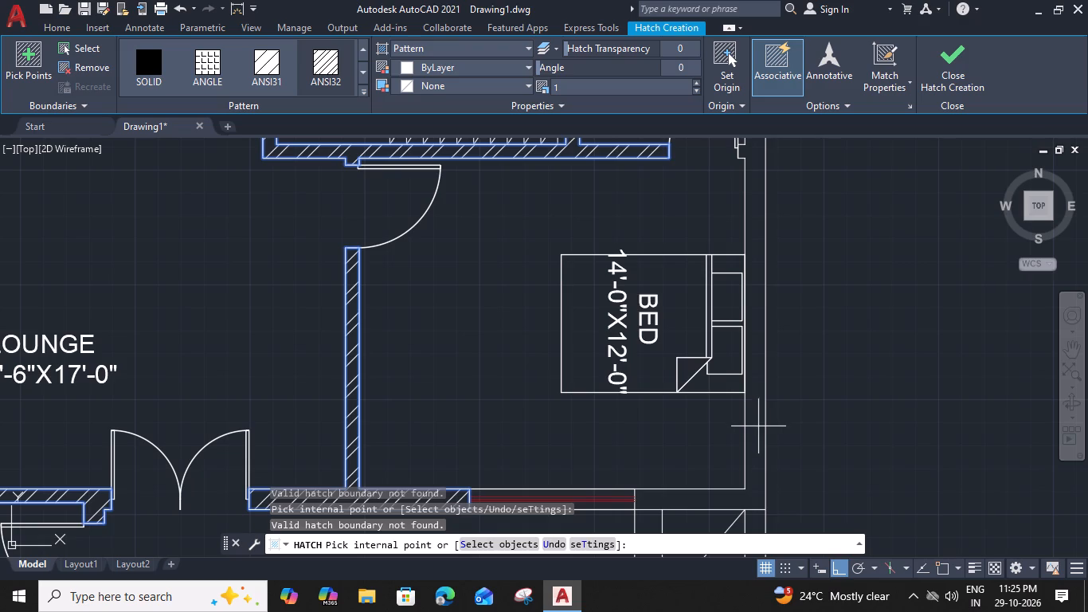
{"action": "left_click", "coordinate": [754, 433]}
{"action": "scroll", "coordinate": [754, 433], "scroll_direction": "down", "scroll_amount": 1}
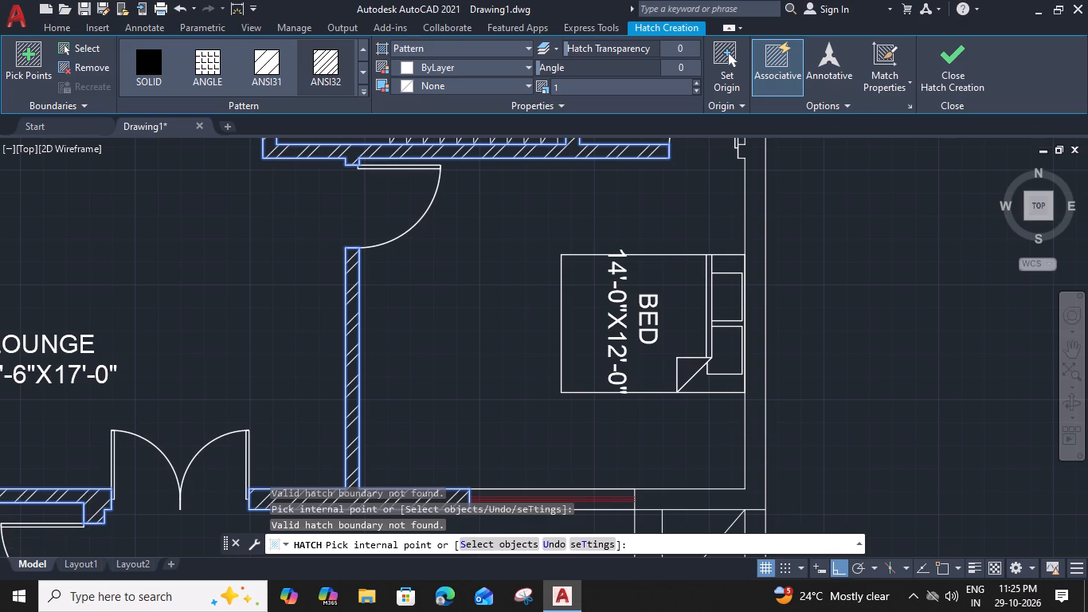
{"action": "scroll", "coordinate": [754, 433], "scroll_direction": "down", "scroll_amount": 1}
{"action": "left_click", "coordinate": [754, 433]}
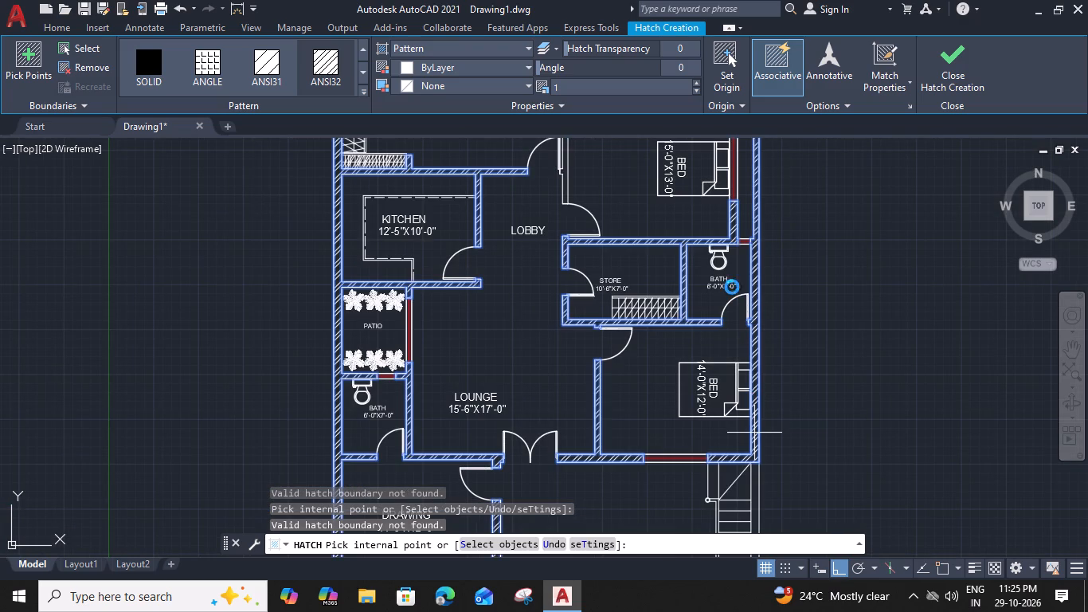
Add the remaining inner walls around the rear BED, DRESS and BATH rooms to the ANSI32 hatch and finish it.
{"action": "middle_click_drag", "start_coordinate": [528, 363], "coordinate": [526, 526]}
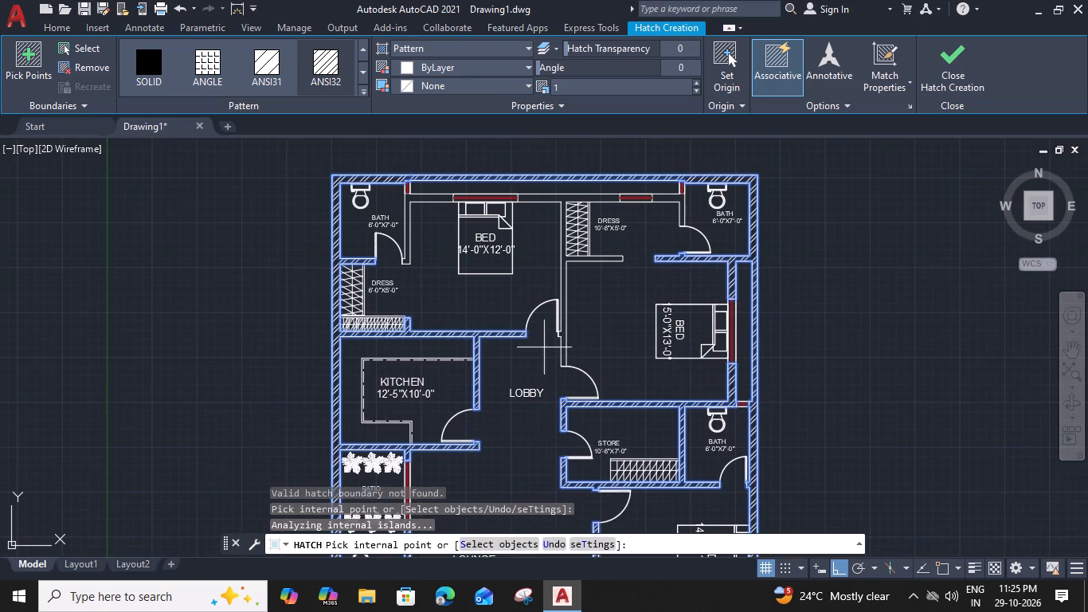
{"action": "scroll", "coordinate": [547, 197], "scroll_direction": "up", "scroll_amount": 1}
{"action": "left_click", "coordinate": [555, 199]}
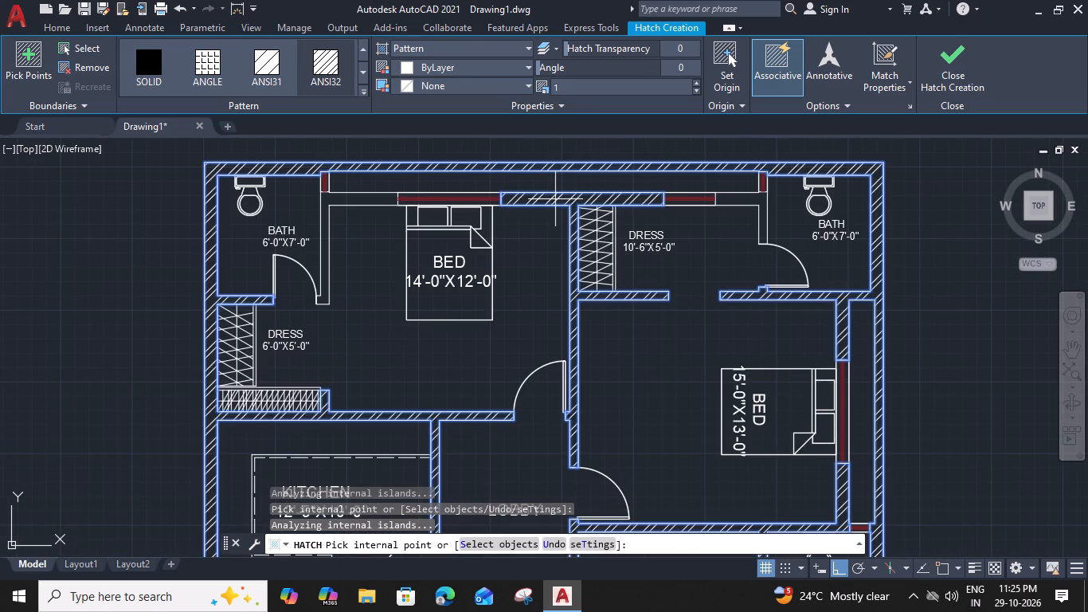
{"action": "left_click", "coordinate": [362, 200]}
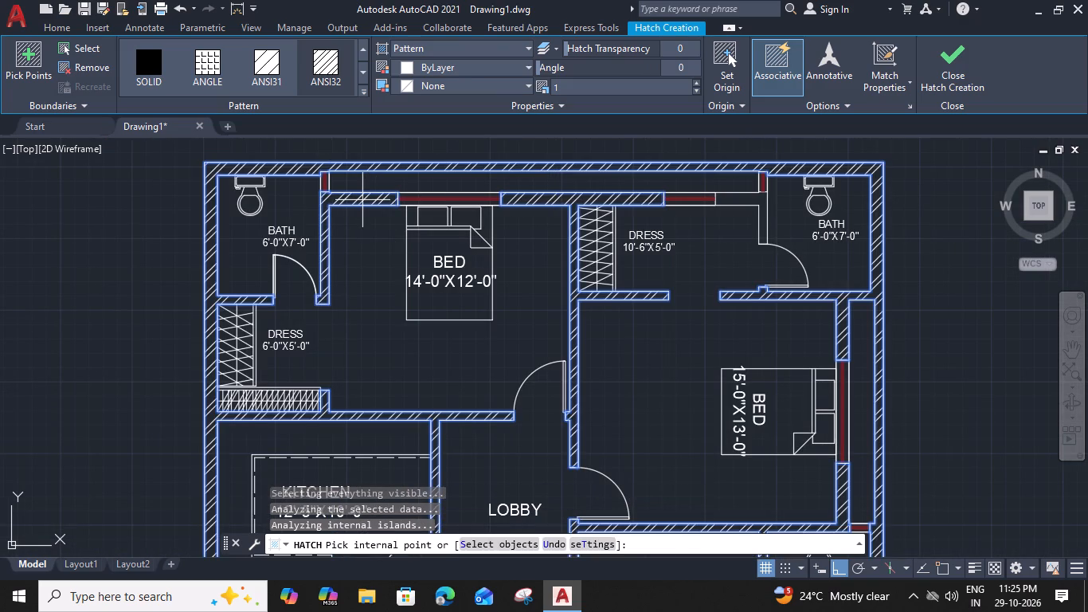
{"action": "left_click", "coordinate": [738, 198]}
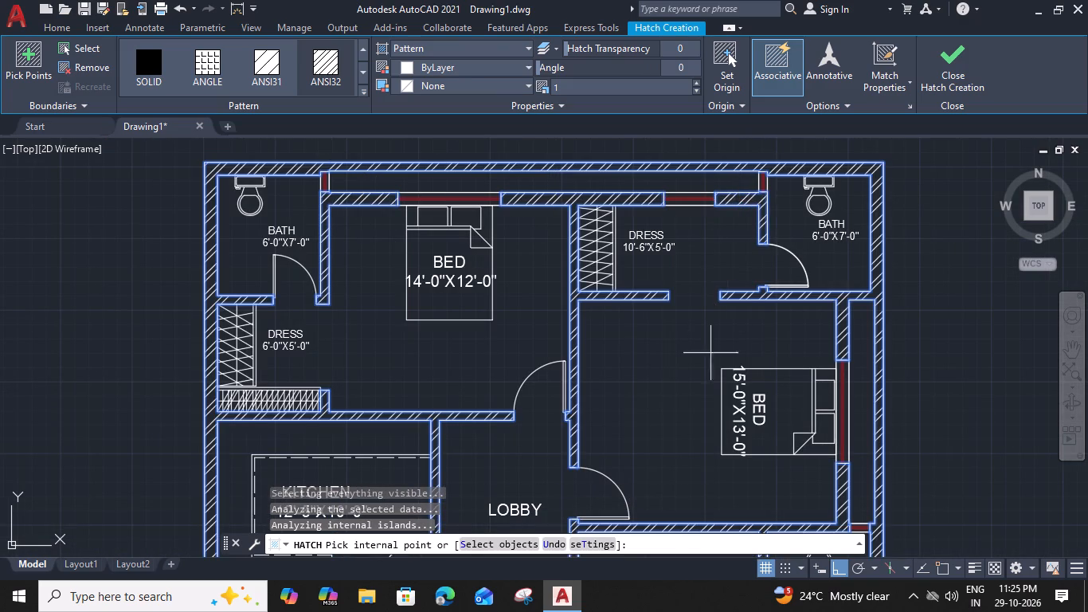
{"action": "scroll", "coordinate": [706, 366], "scroll_direction": "down", "scroll_amount": 1}
{"action": "middle_click_drag", "start_coordinate": [664, 386], "coordinate": [648, 297]}
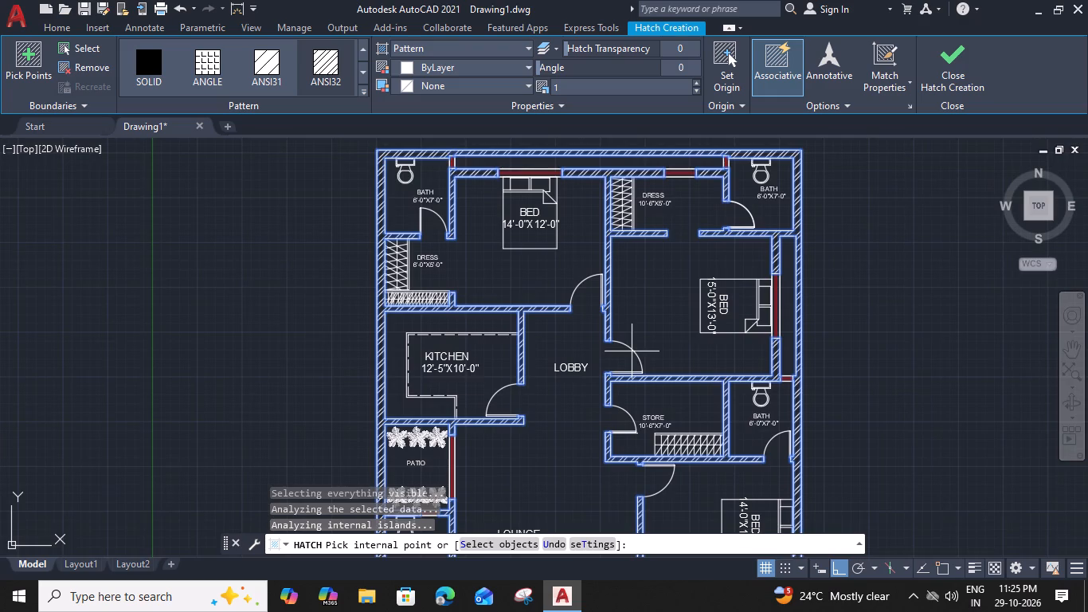
{"action": "middle_click_drag", "start_coordinate": [594, 448], "coordinate": [583, 347]}
{"action": "middle_click_drag", "start_coordinate": [583, 399], "coordinate": [579, 282]}
{"action": "middle_click_drag", "start_coordinate": [581, 385], "coordinate": [578, 358]}
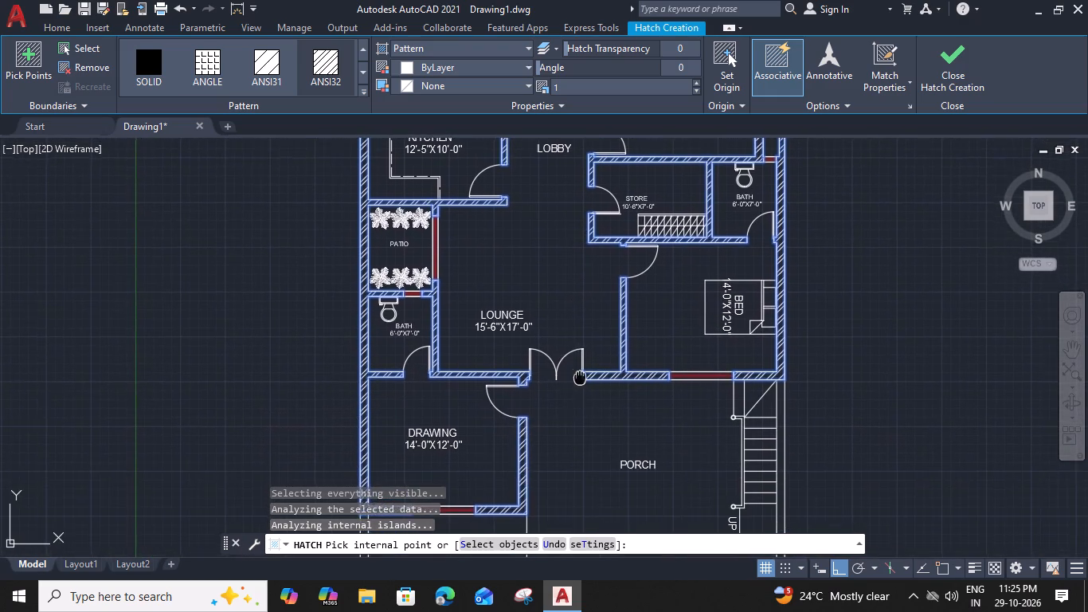
{"action": "middle_click_drag", "start_coordinate": [578, 358], "coordinate": [577, 304]}
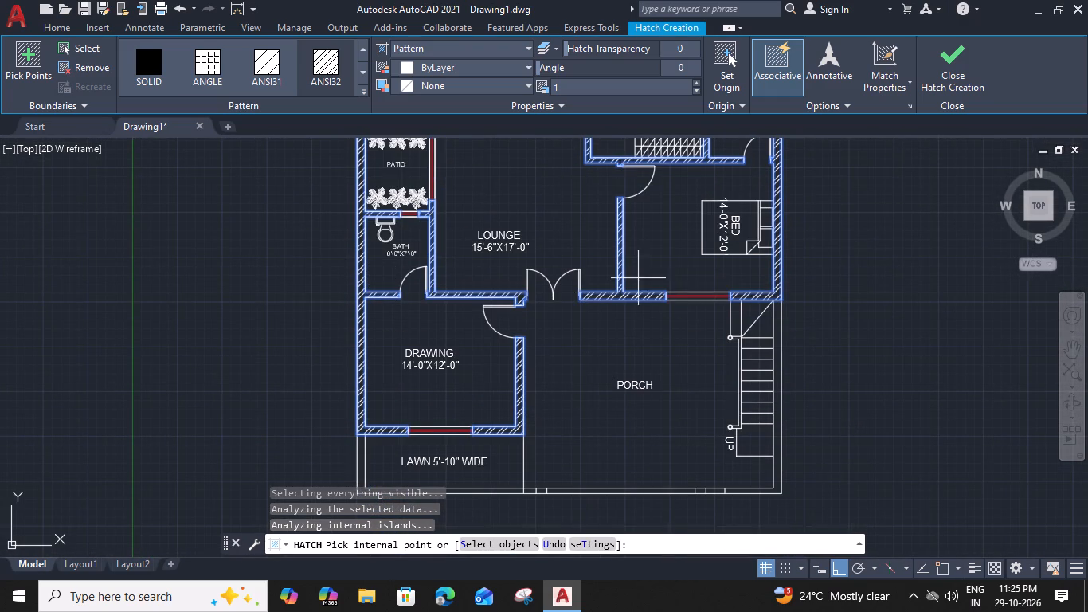
{"action": "left_click", "coordinate": [935, 73]}
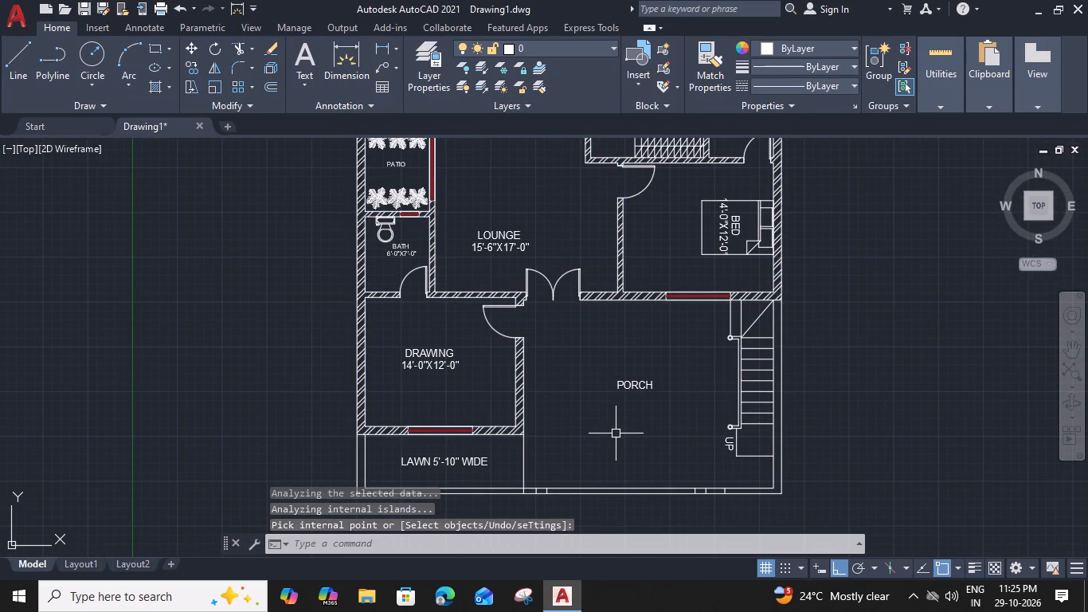
Fill the two small gate posts along the PORCH's front boundary with a SOLID hatch.
{"action": "middle_click_drag", "start_coordinate": [616, 431], "coordinate": [628, 359]}
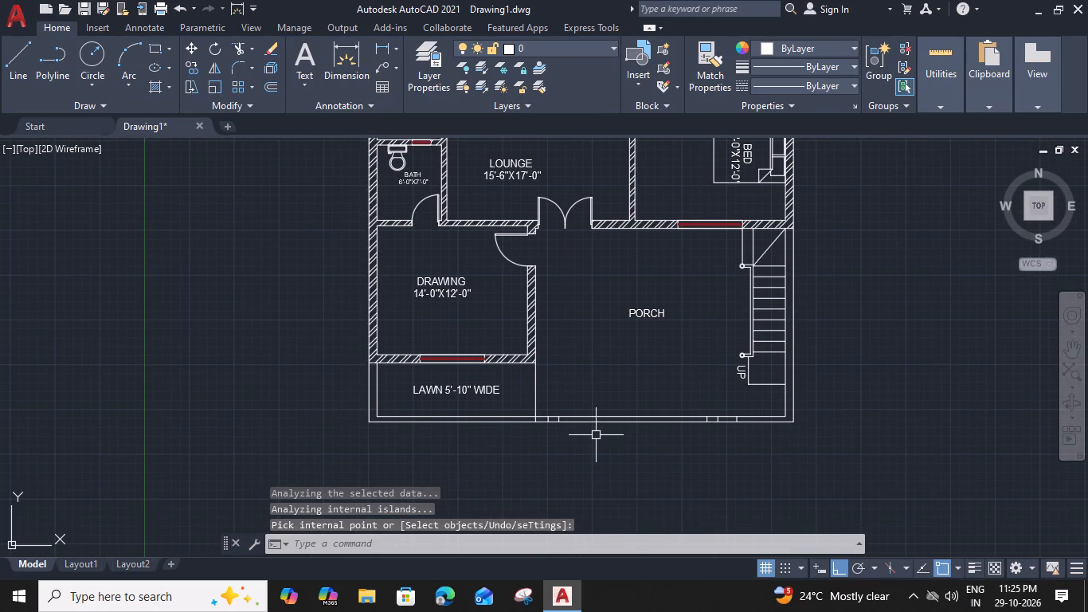
{"action": "scroll", "coordinate": [589, 424], "scroll_direction": "up", "scroll_amount": 2}
{"action": "type", "text": "H"}
{"action": "key", "text": "space"}
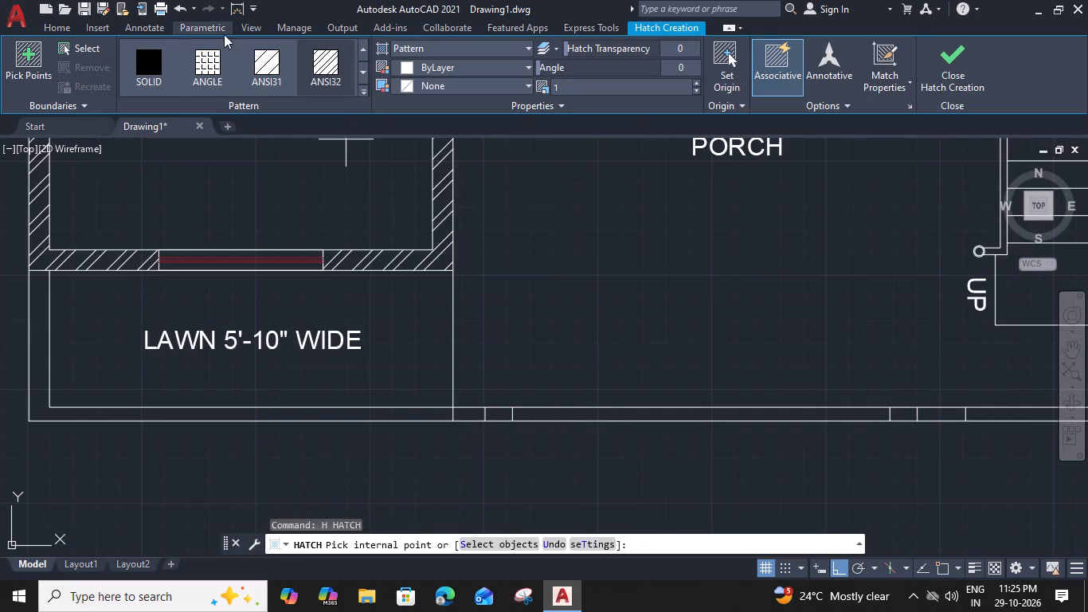
{"action": "left_click", "coordinate": [149, 70]}
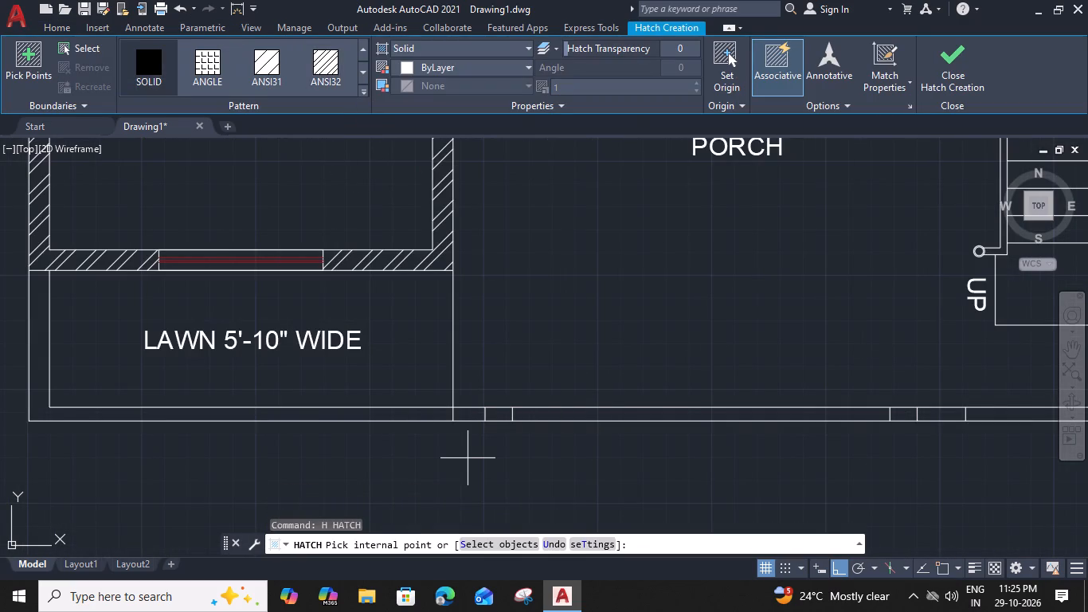
{"action": "left_click", "coordinate": [497, 416]}
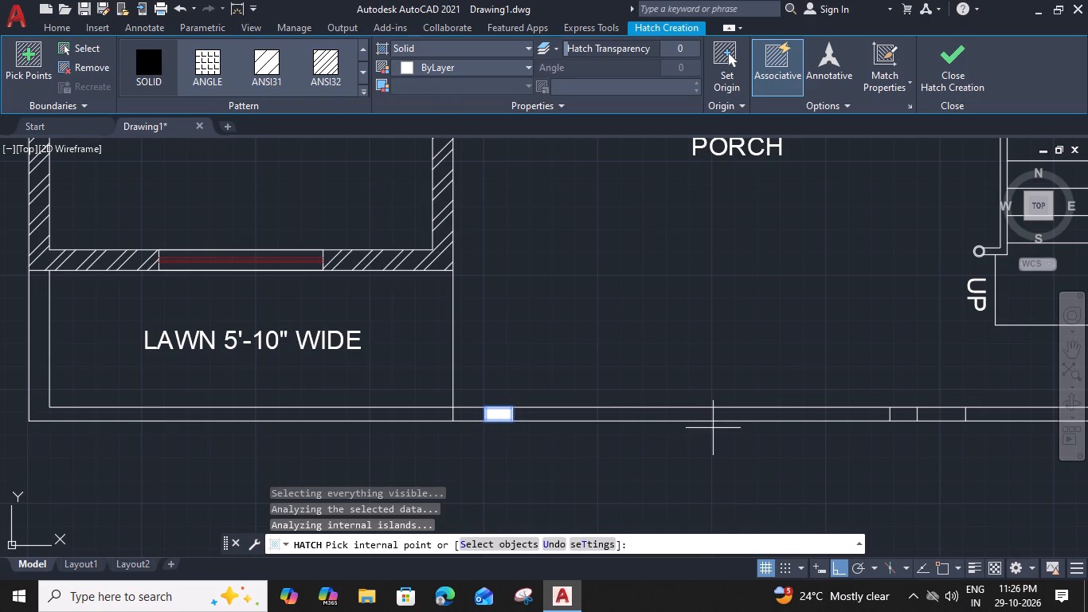
{"action": "left_click", "coordinate": [907, 412]}
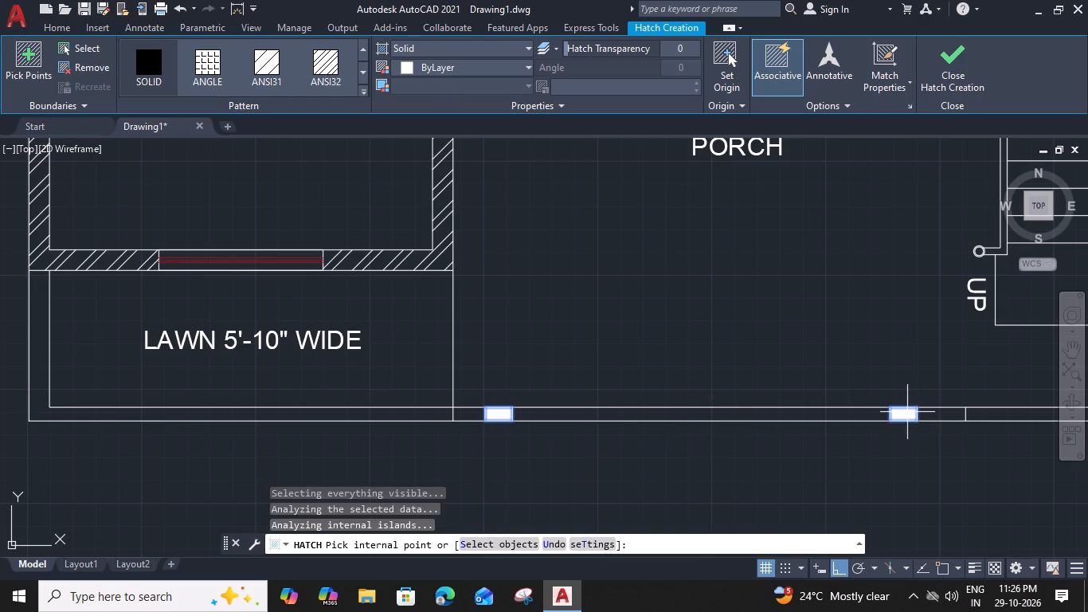
Add the boundary wall beside the stairs and the L-shaped wall around the LAWN to the SOLID hatch.
{"action": "middle_click_drag", "start_coordinate": [391, 422], "coordinate": [546, 426]}
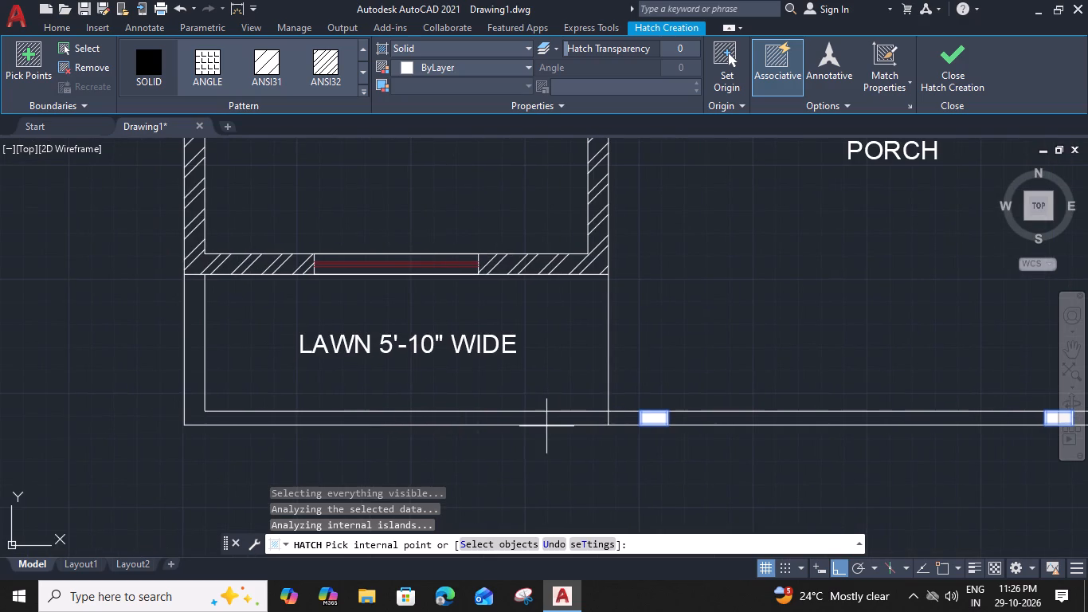
{"action": "scroll", "coordinate": [468, 440], "scroll_direction": "down", "scroll_amount": 1}
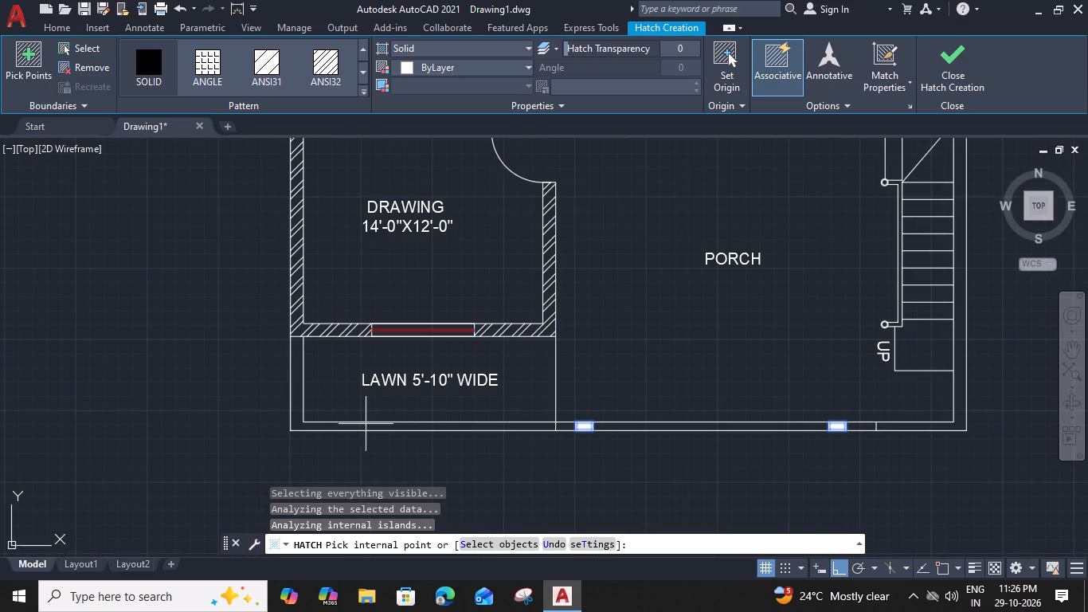
{"action": "middle_click_drag", "start_coordinate": [463, 453], "coordinate": [464, 414]}
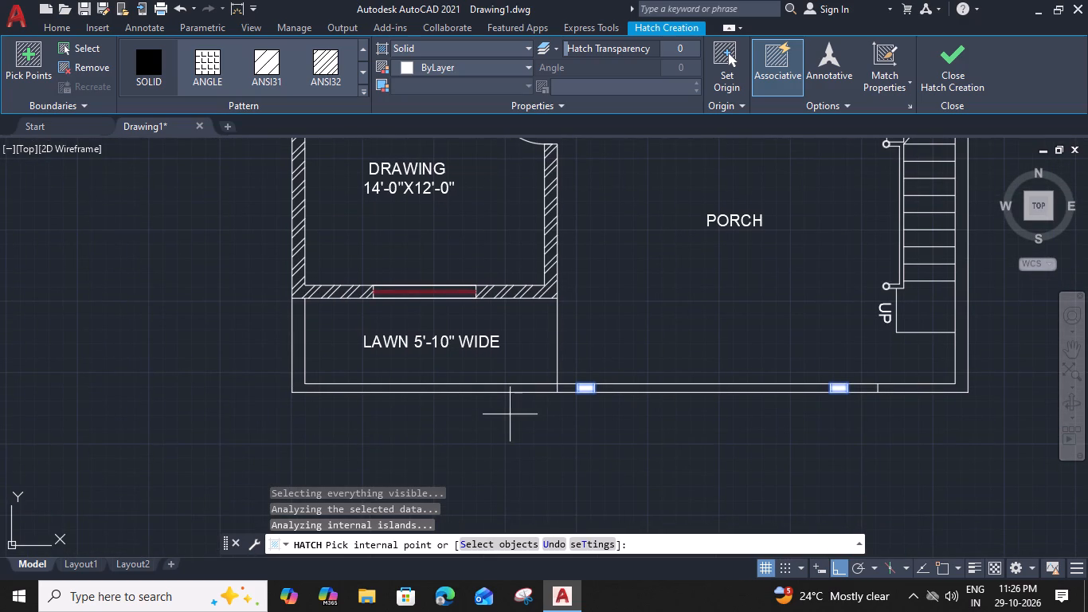
{"action": "left_click", "coordinate": [965, 382]}
{"action": "middle_click_drag", "start_coordinate": [504, 428], "coordinate": [504, 429]}
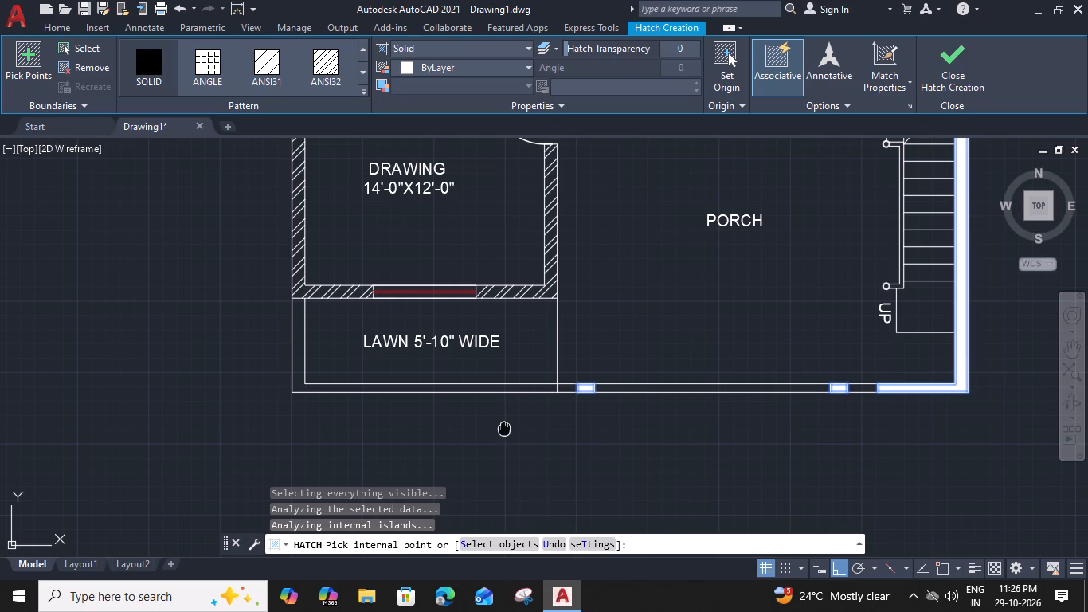
{"action": "middle_click_drag", "start_coordinate": [504, 429], "coordinate": [628, 447]}
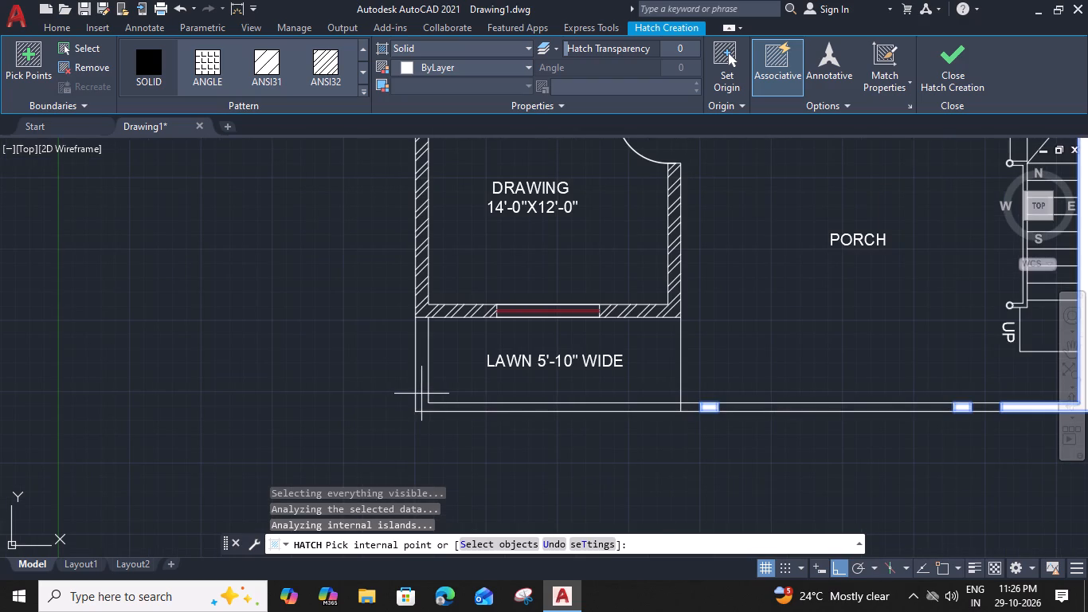
{"action": "left_click", "coordinate": [422, 394]}
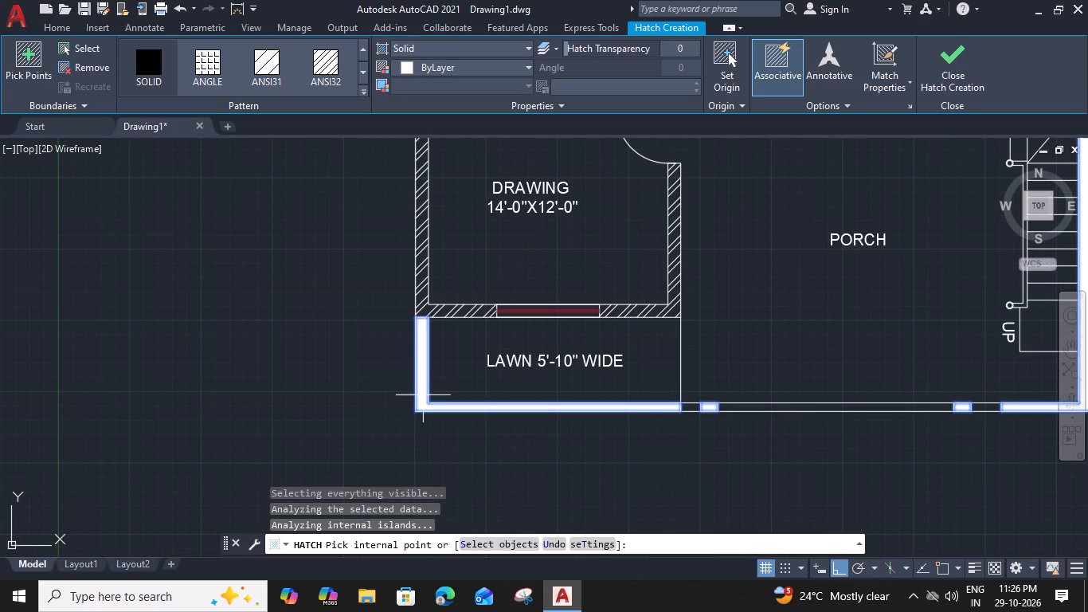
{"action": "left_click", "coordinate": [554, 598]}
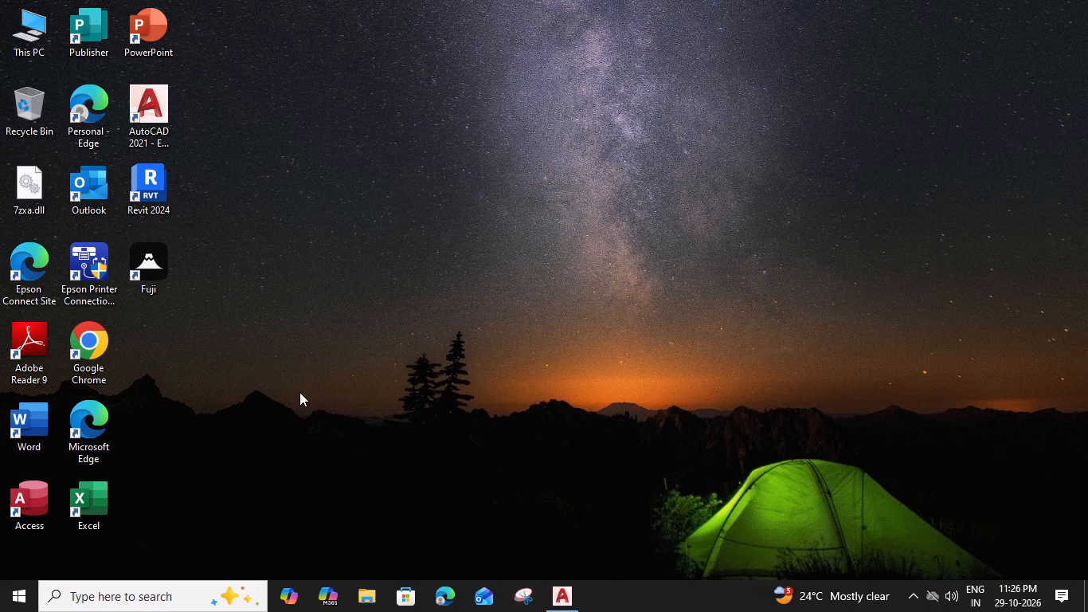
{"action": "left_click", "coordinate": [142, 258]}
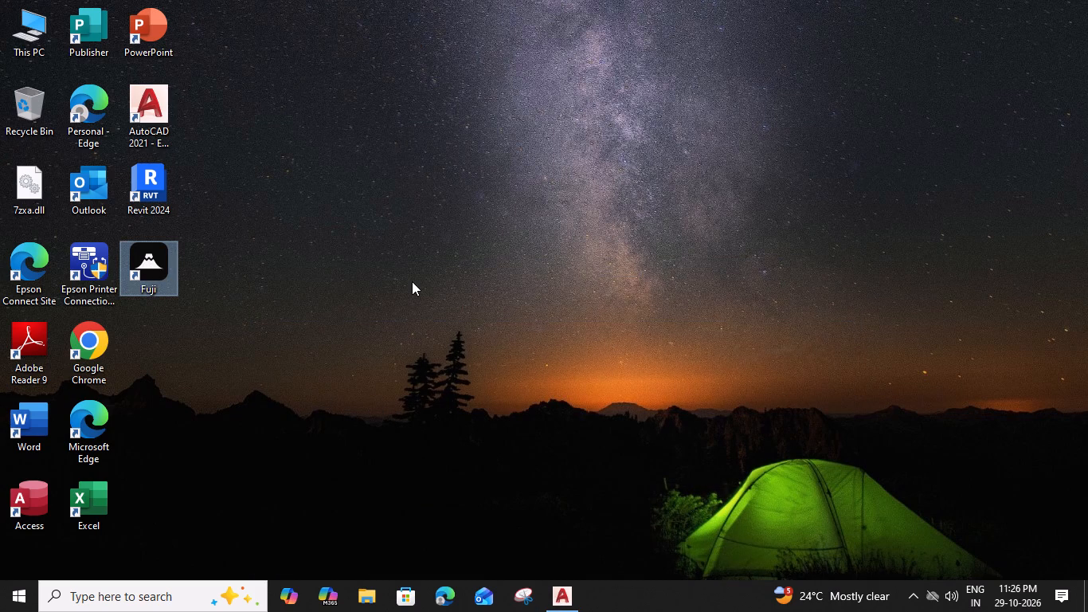
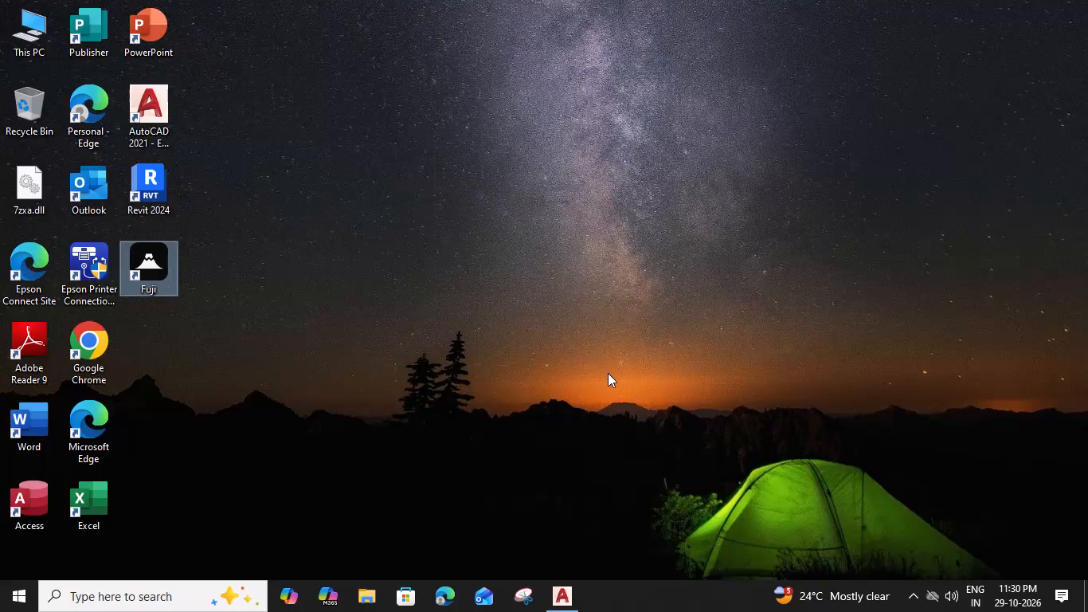
Launch the Fuji application from the desktop.
{"action": "double_click", "coordinate": [160, 258]}
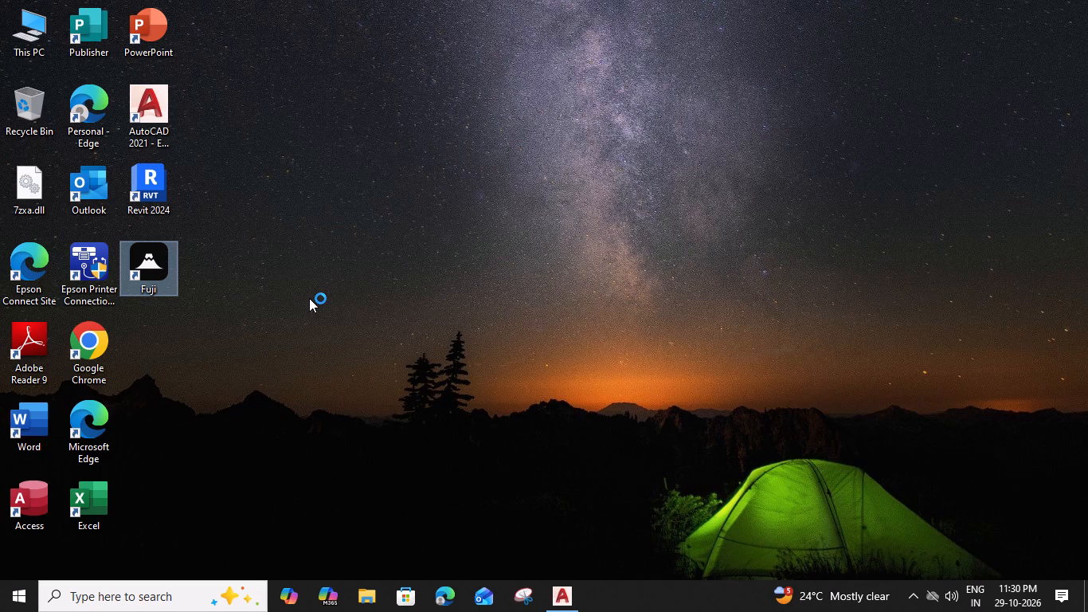
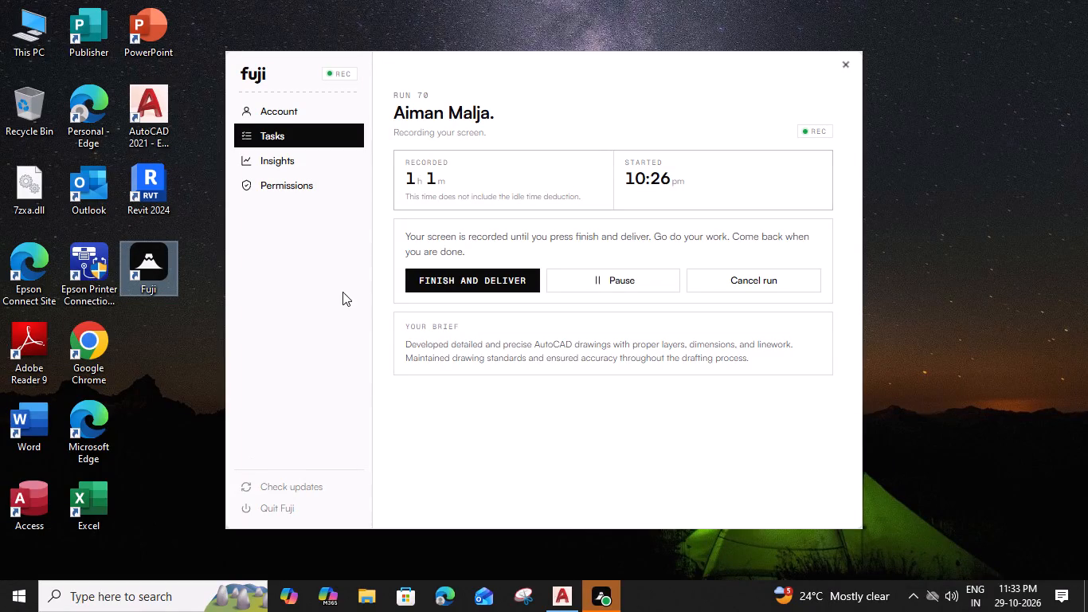
Switch back to AutoCAD and finish the SOLID hatch of the front boundary walls and gate posts.
{"action": "left_click", "coordinate": [545, 603]}
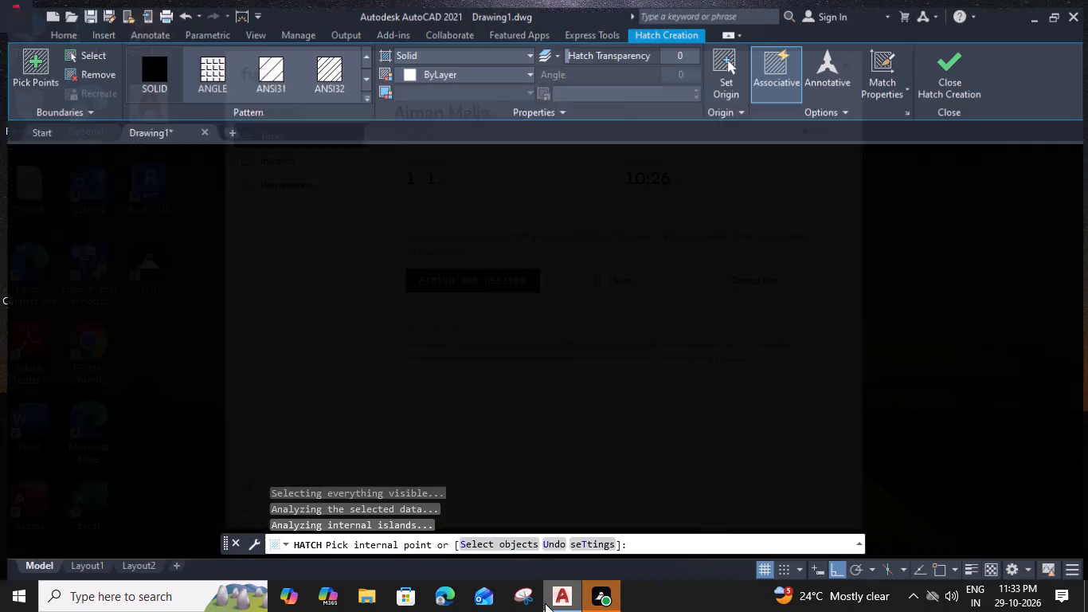
{"action": "middle_click_drag", "start_coordinate": [511, 424], "coordinate": [468, 461]}
{"action": "scroll", "coordinate": [500, 423], "scroll_direction": "down", "scroll_amount": 1}
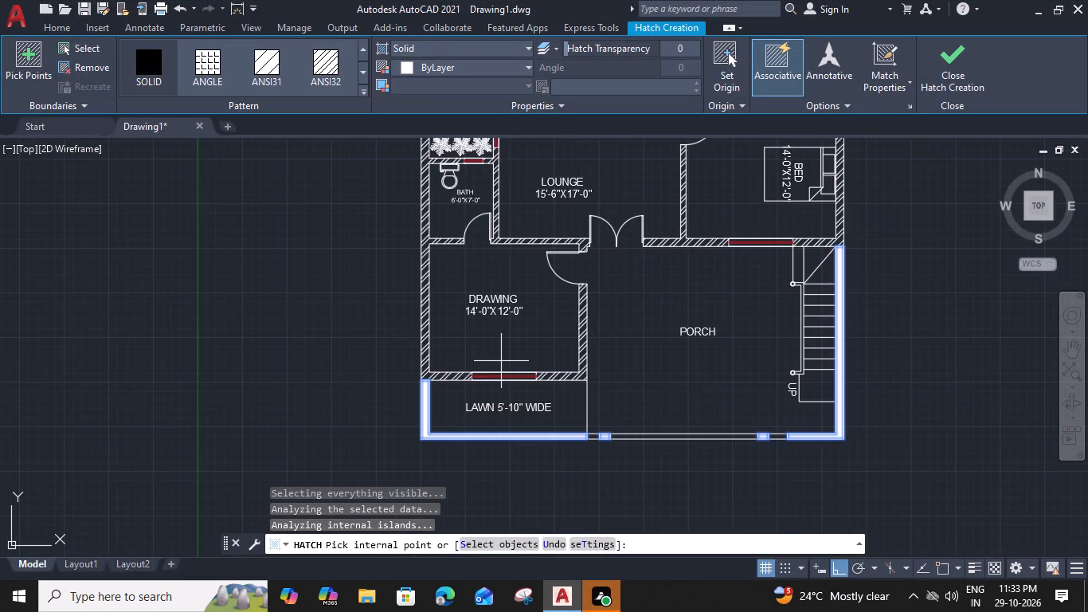
{"action": "key", "text": "Escape"}
Copy the plant in the patio's lower-left corner straight up to beside the PATIO label.
{"action": "middle_click_drag", "start_coordinate": [511, 336], "coordinate": [477, 385]}
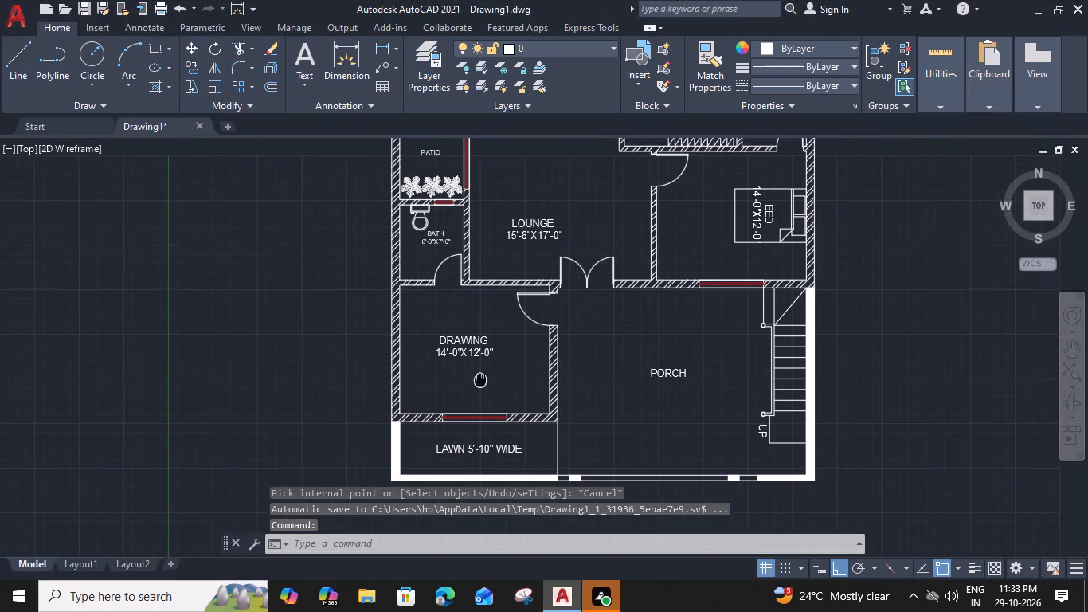
{"action": "middle_click_drag", "start_coordinate": [477, 385], "coordinate": [457, 411]}
{"action": "middle_click_drag", "start_coordinate": [422, 251], "coordinate": [385, 342]}
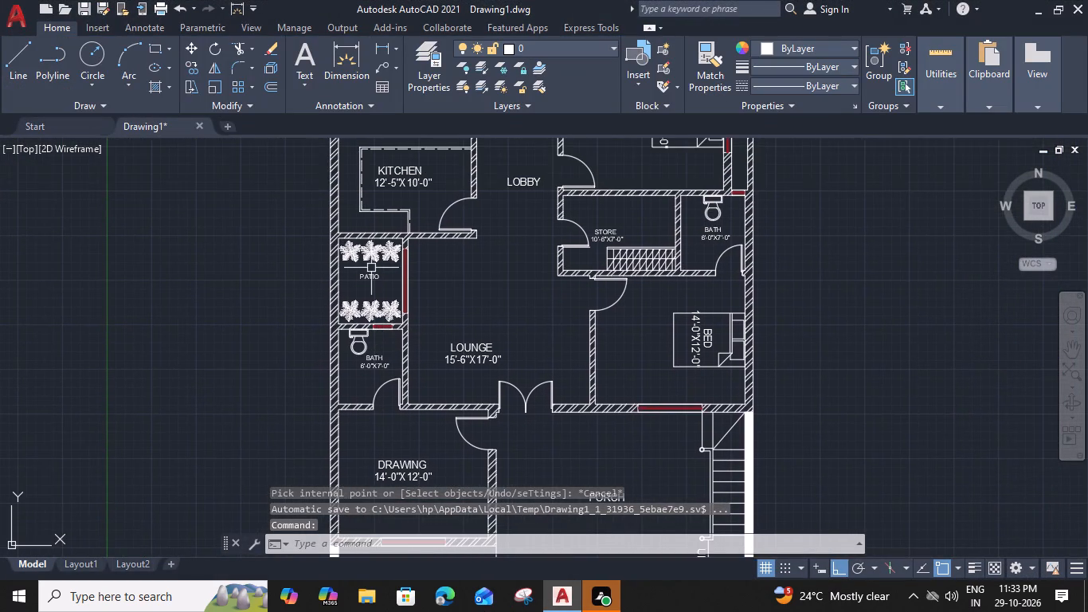
{"action": "scroll", "coordinate": [344, 303], "scroll_direction": "up", "scroll_amount": 2}
{"action": "left_click", "coordinate": [346, 305]}
{"action": "type", "text": "CO"}
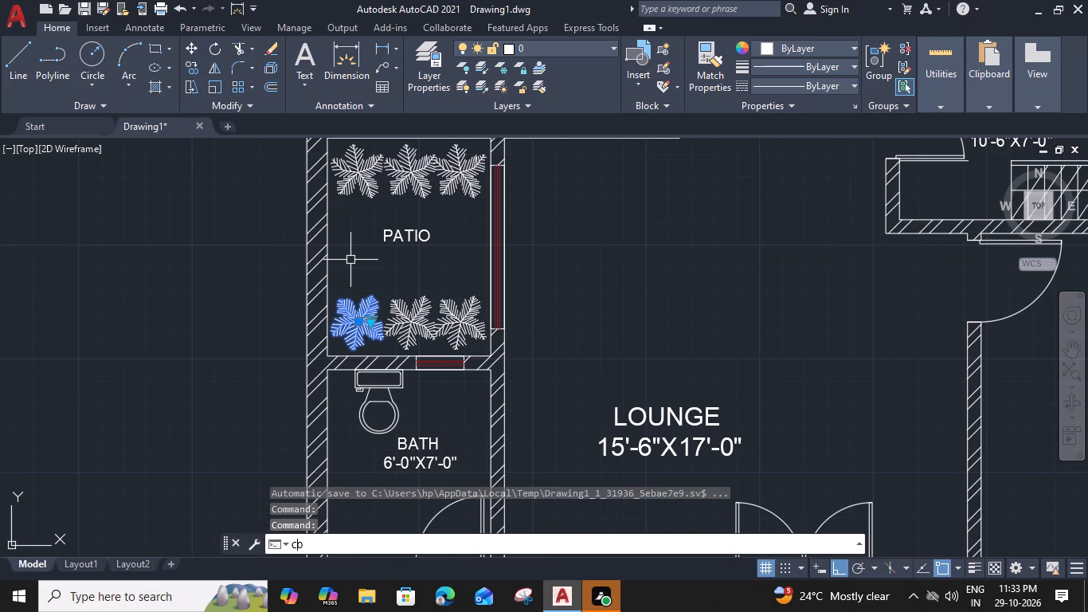
{"action": "key", "text": "space"}
{"action": "left_click", "coordinate": [339, 295]}
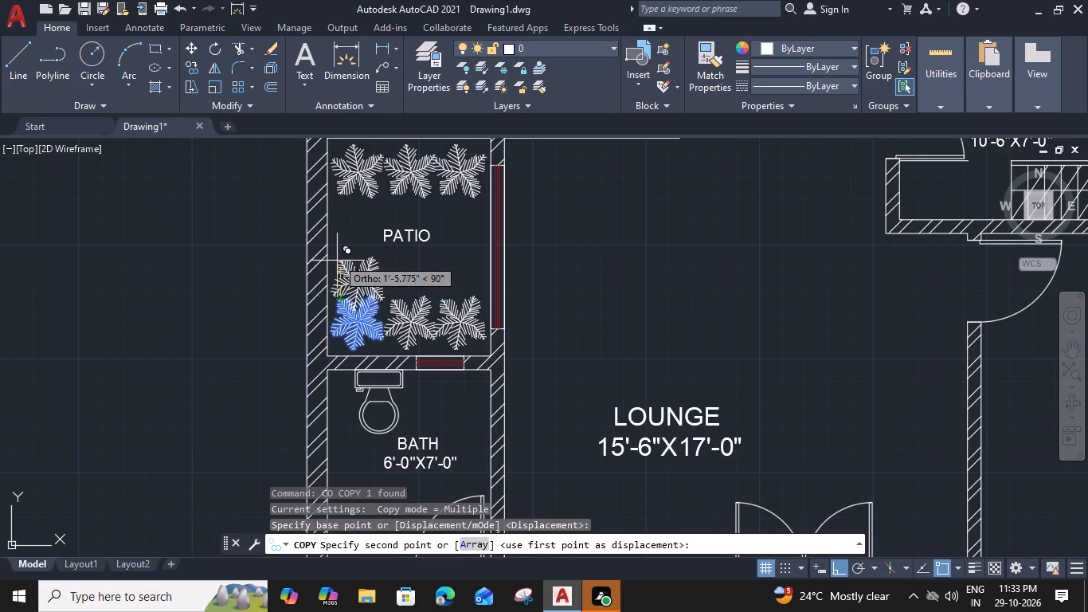
{"action": "left_click", "coordinate": [339, 223]}
{"action": "key", "text": "Escape"}
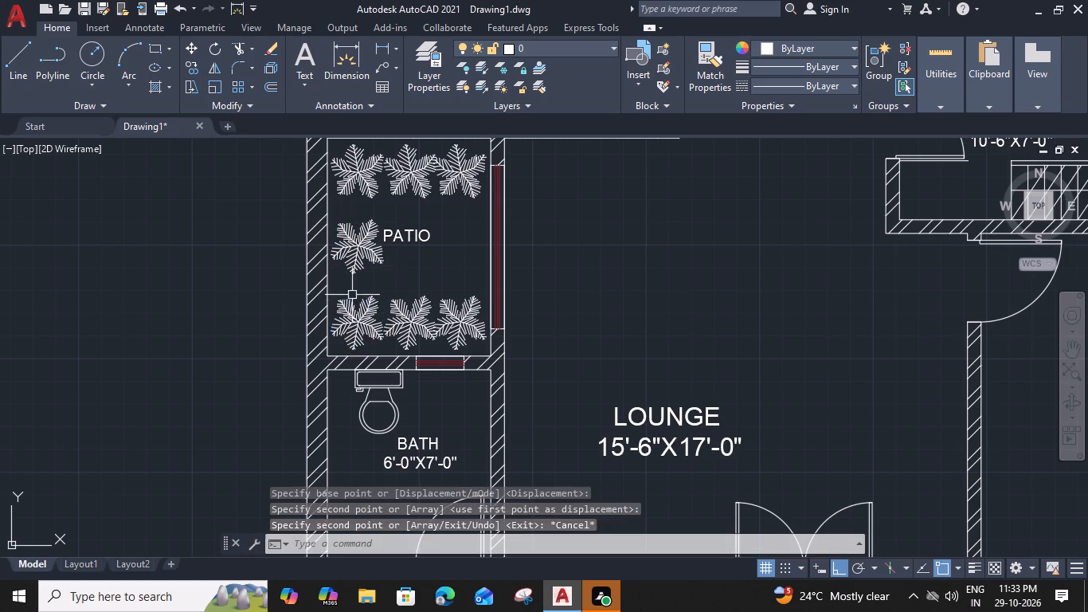
Insert the Vehicles - Imperial block from the architectural tool palette into the porch, and close the palette.
{"action": "scroll", "coordinate": [392, 265], "scroll_direction": "down", "scroll_amount": 2}
{"action": "middle_click_drag", "start_coordinate": [463, 278], "coordinate": [421, 393]}
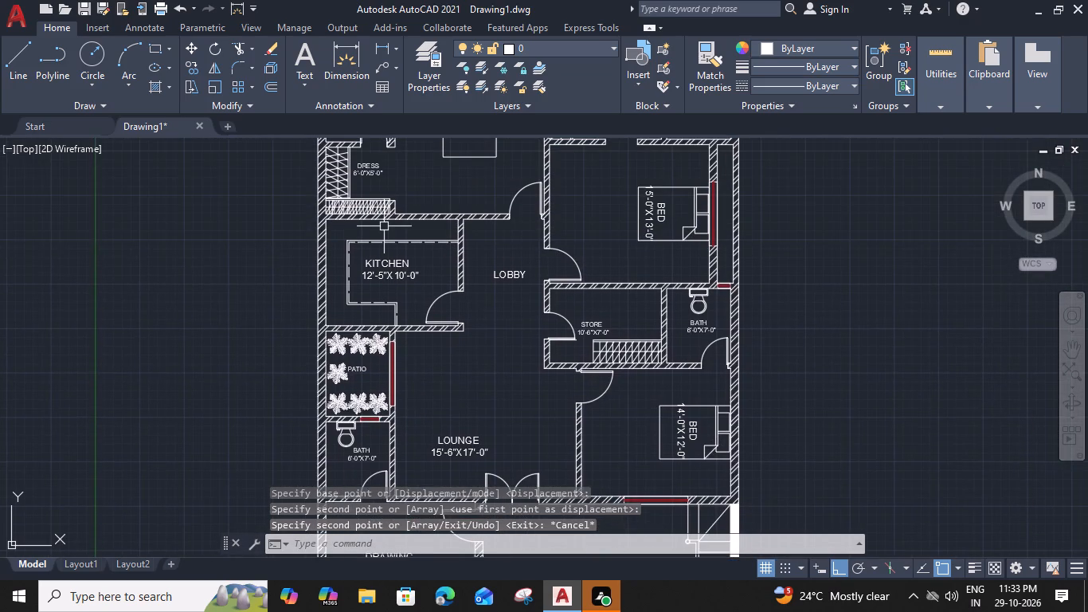
{"action": "middle_click_drag", "start_coordinate": [384, 226], "coordinate": [366, 320]}
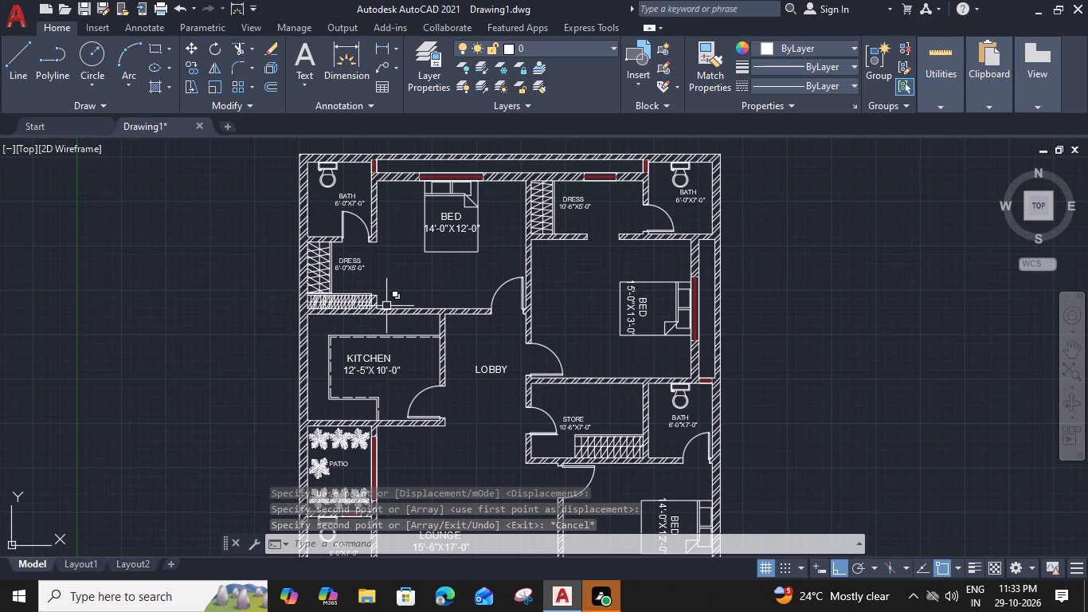
{"action": "middle_click_drag", "start_coordinate": [501, 401], "coordinate": [452, 230]}
{"action": "middle_click_drag", "start_coordinate": [460, 353], "coordinate": [457, 245]}
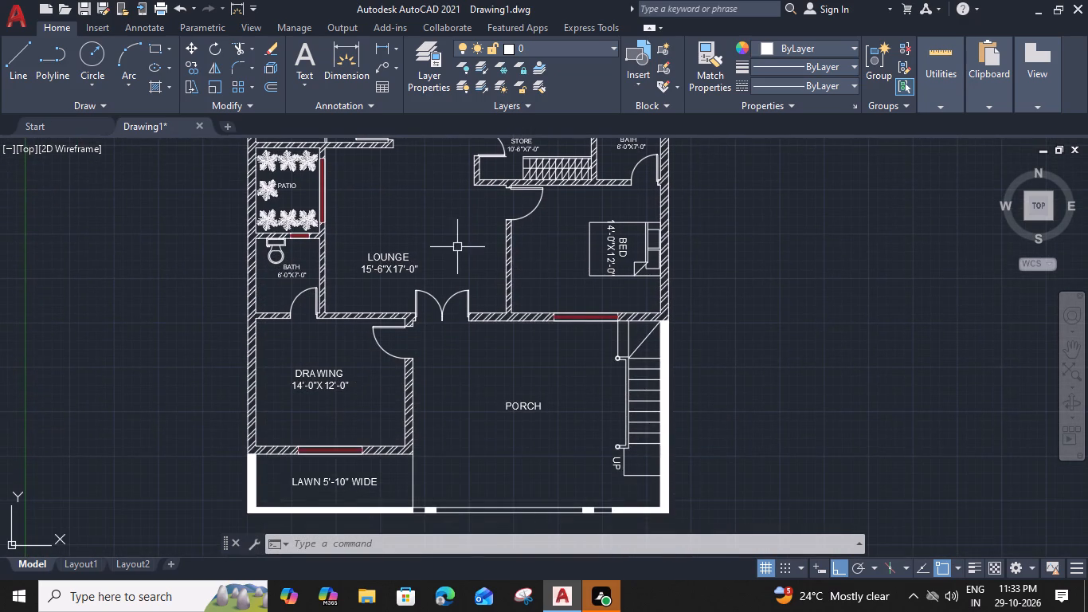
{"action": "key", "text": "ctrl+3"}
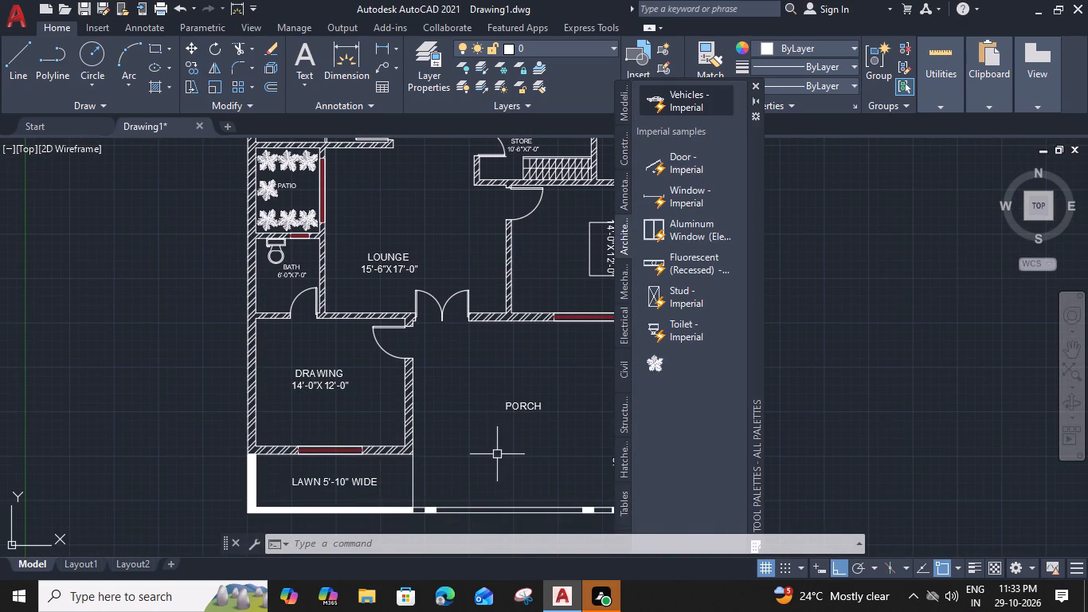
{"action": "left_click", "coordinate": [677, 105]}
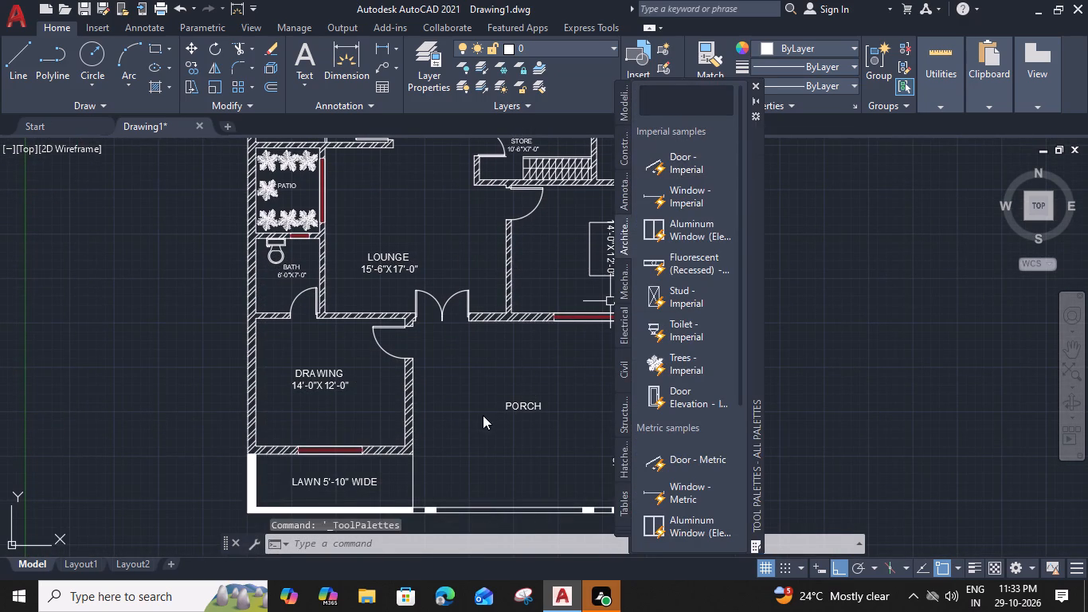
{"action": "left_click", "coordinate": [445, 426]}
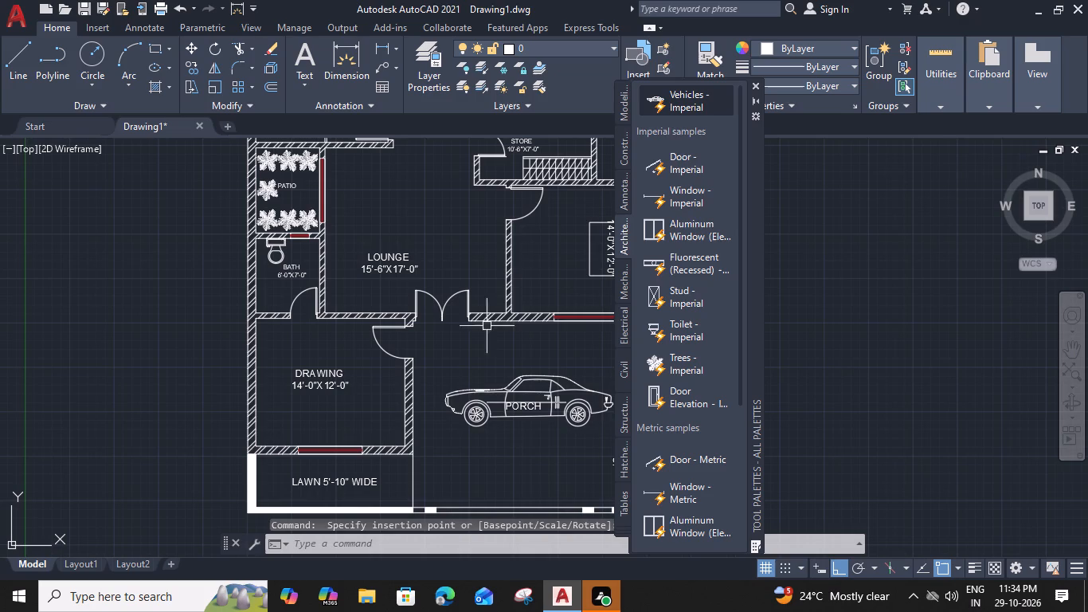
{"action": "left_click", "coordinate": [760, 82]}
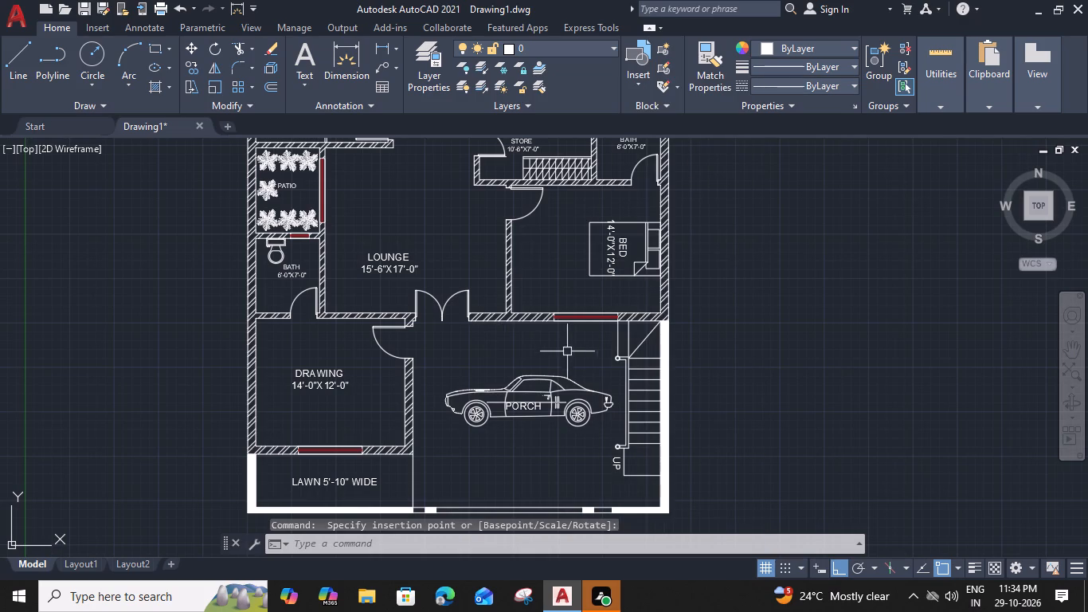
Switch the vehicle block in the porch to the Sports Car (Top) view.
{"action": "left_click", "coordinate": [523, 379]}
{"action": "left_click", "coordinate": [436, 437]}
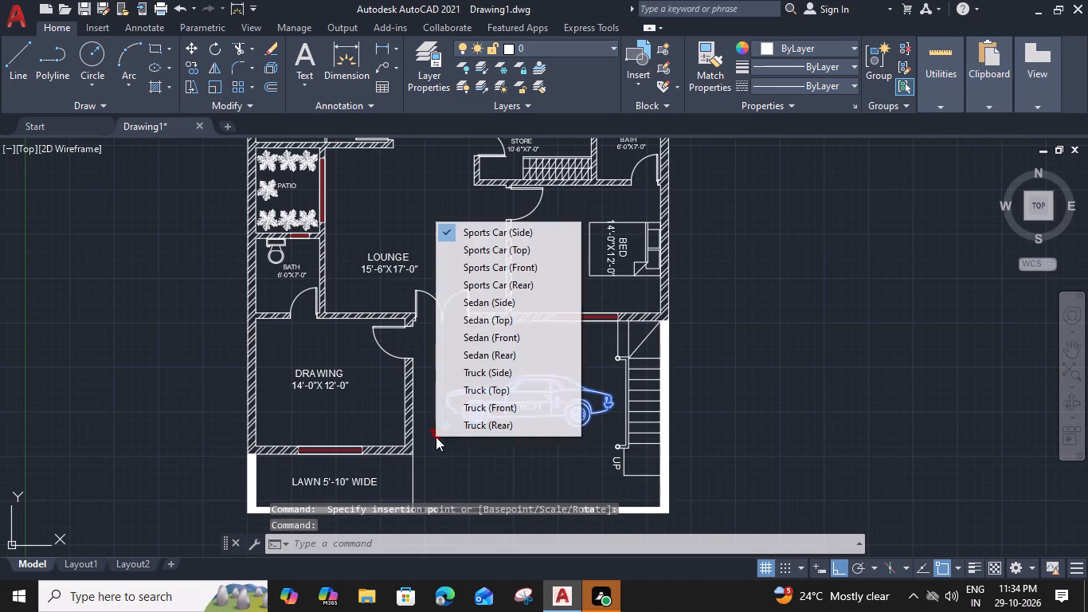
{"action": "left_click", "coordinate": [514, 256]}
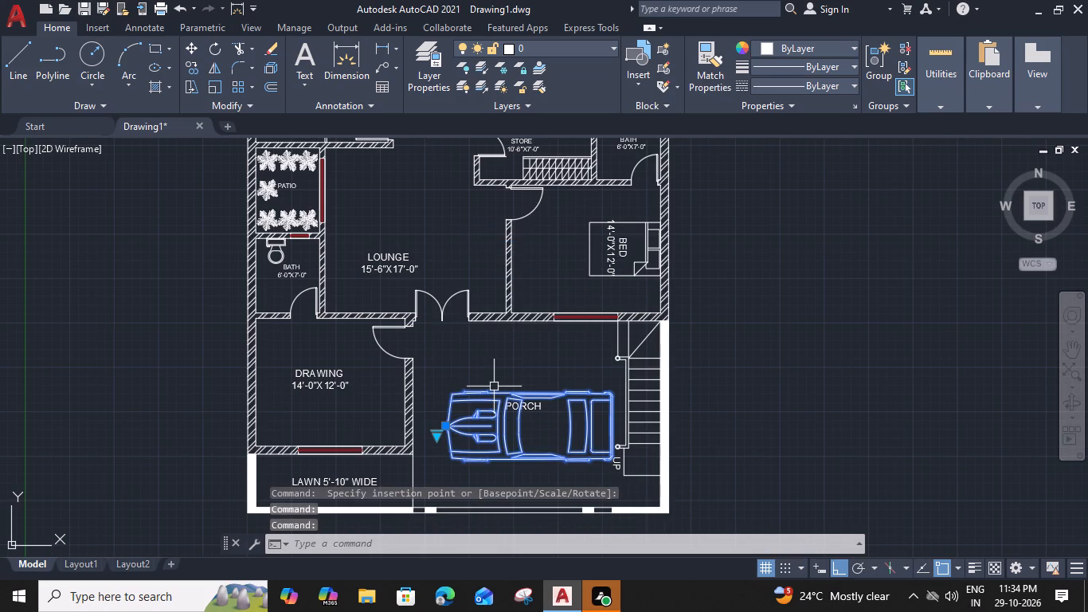
Rotate the car about its front tip so it stands vertical with its nose towards the house.
{"action": "key", "text": "r"}
{"action": "key", "text": "o"}
{"action": "key", "text": "space"}
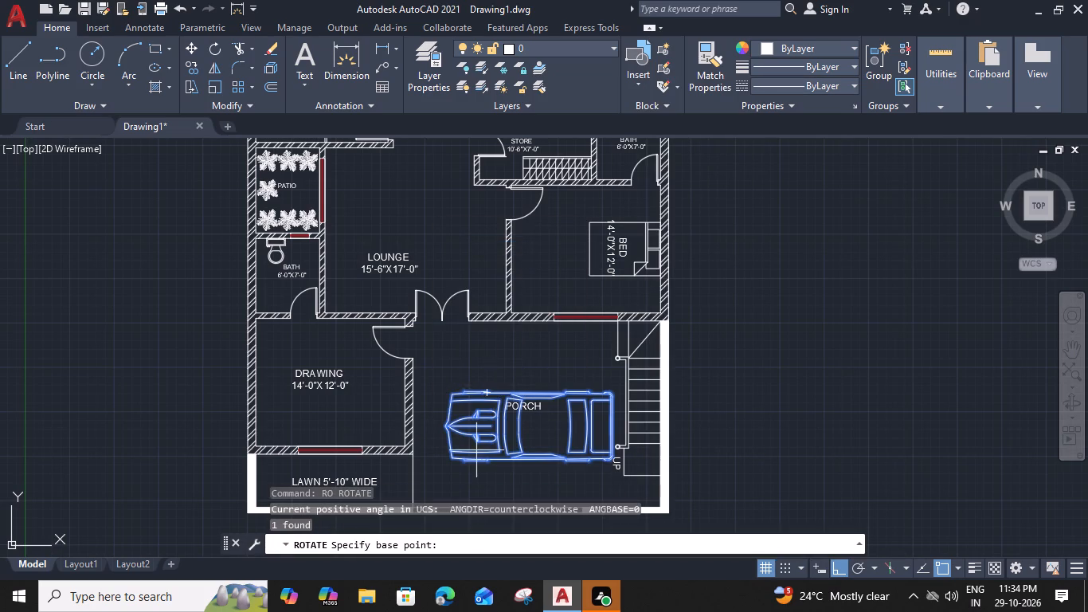
{"action": "scroll", "coordinate": [468, 442], "scroll_direction": "up", "scroll_amount": 2}
{"action": "left_click", "coordinate": [408, 401]}
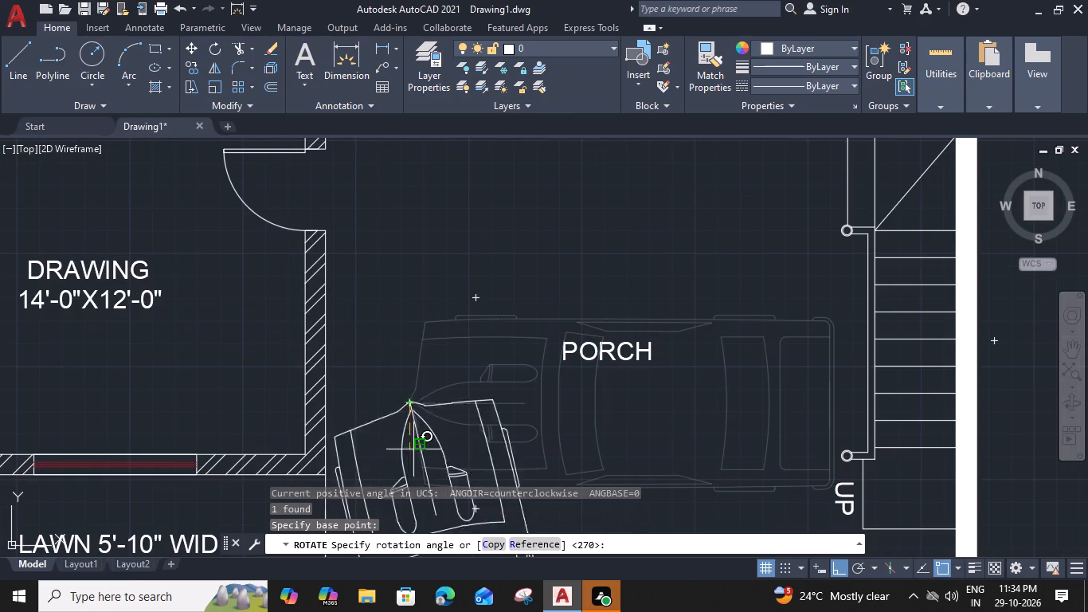
{"action": "middle_click_drag", "start_coordinate": [413, 447], "coordinate": [413, 170]}
{"action": "middle_click_drag", "start_coordinate": [396, 479], "coordinate": [398, 241]}
{"action": "left_click", "coordinate": [409, 312]}
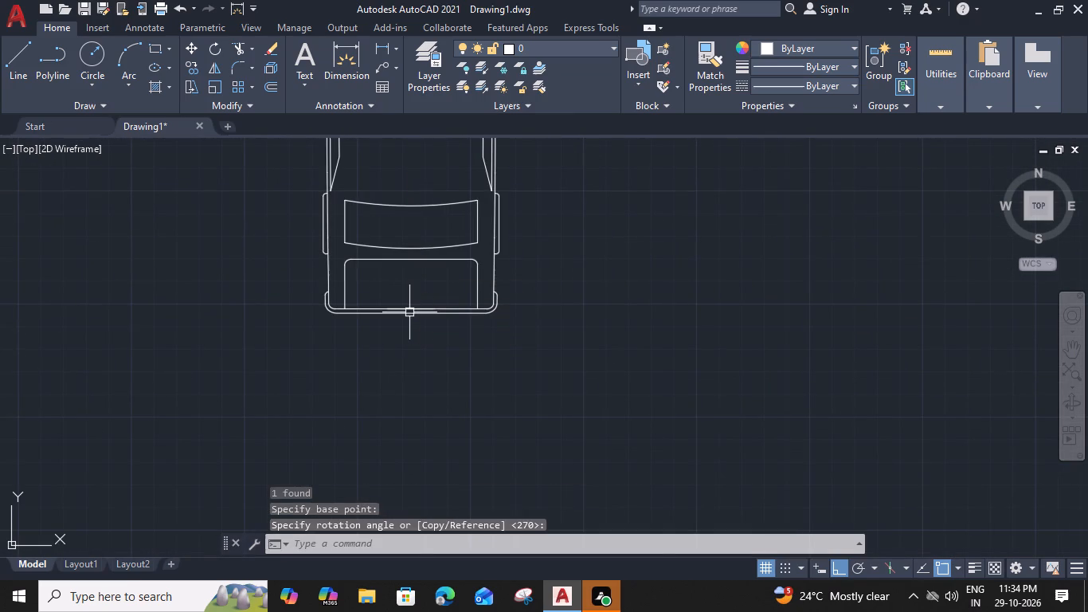
Move the car straight up from its rear bumper so it sits in the porch just inside the gate line.
{"action": "scroll", "coordinate": [409, 312], "scroll_direction": "down", "scroll_amount": 1}
{"action": "left_click", "coordinate": [409, 309]}
{"action": "type", "text": "M"}
{"action": "key", "text": "space"}
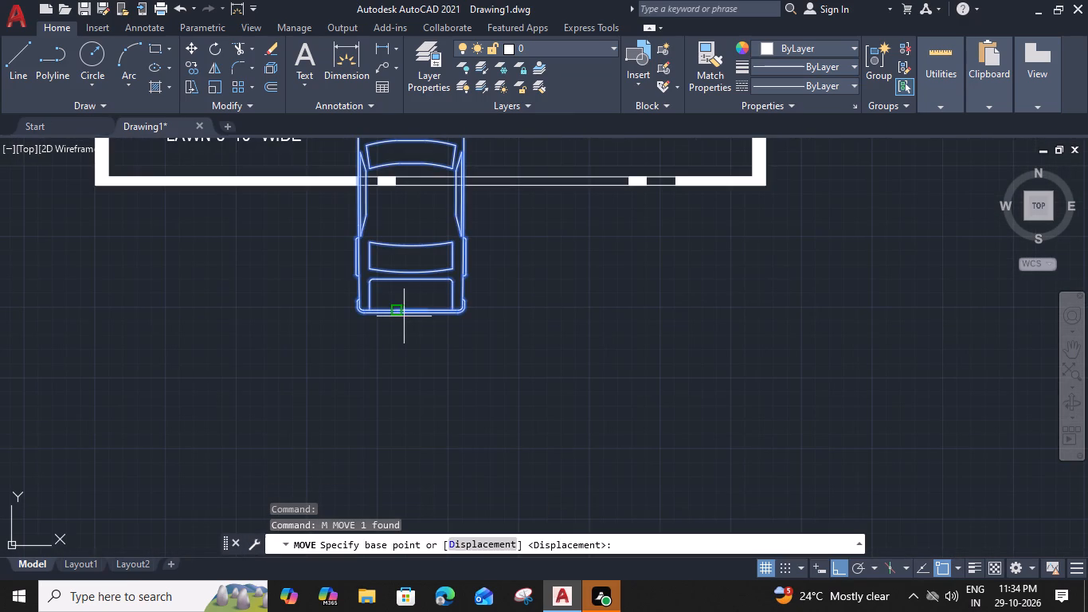
{"action": "scroll", "coordinate": [405, 315], "scroll_direction": "up", "scroll_amount": 1}
{"action": "left_click", "coordinate": [406, 315]}
{"action": "scroll", "coordinate": [413, 242], "scroll_direction": "down", "scroll_amount": 3}
{"action": "middle_click_drag", "start_coordinate": [413, 242], "coordinate": [405, 342]}
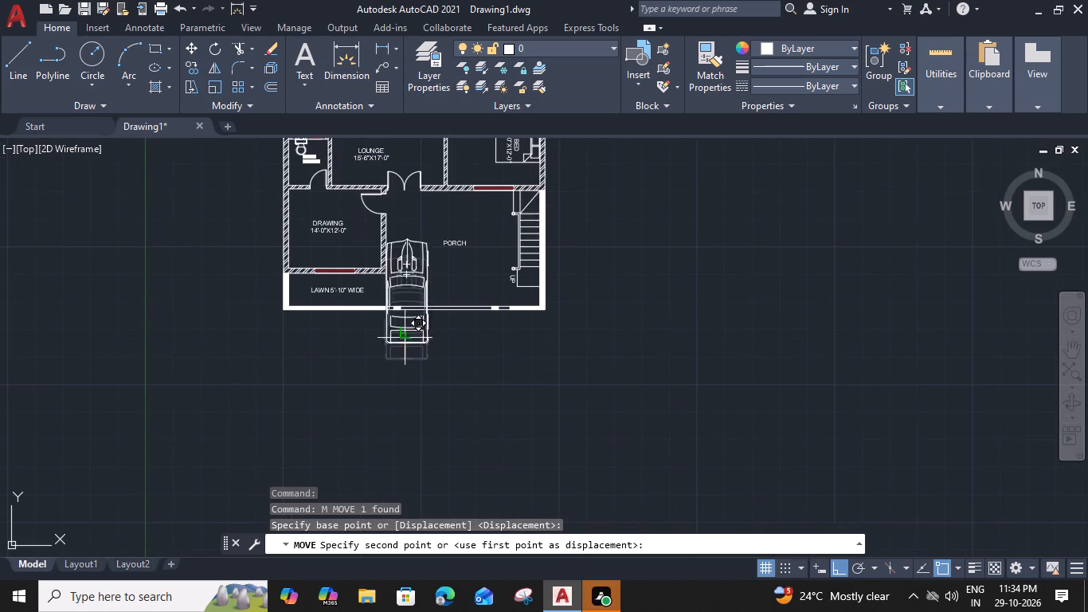
{"action": "scroll", "coordinate": [404, 288], "scroll_direction": "up", "scroll_amount": 1}
{"action": "left_click", "coordinate": [405, 303]}
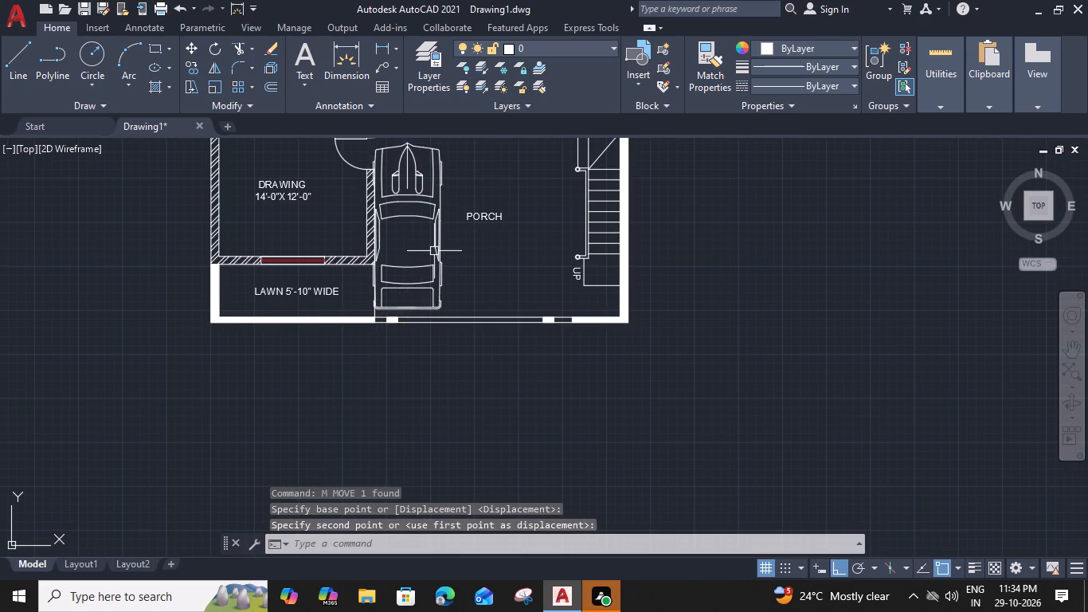
Move the car horizontally to the right, clear of the drawing room wall and the lawn edge.
{"action": "left_click", "coordinate": [435, 249]}
{"action": "type", "text": "M"}
{"action": "key", "text": "space"}
{"action": "scroll", "coordinate": [438, 226], "scroll_direction": "up", "scroll_amount": 2}
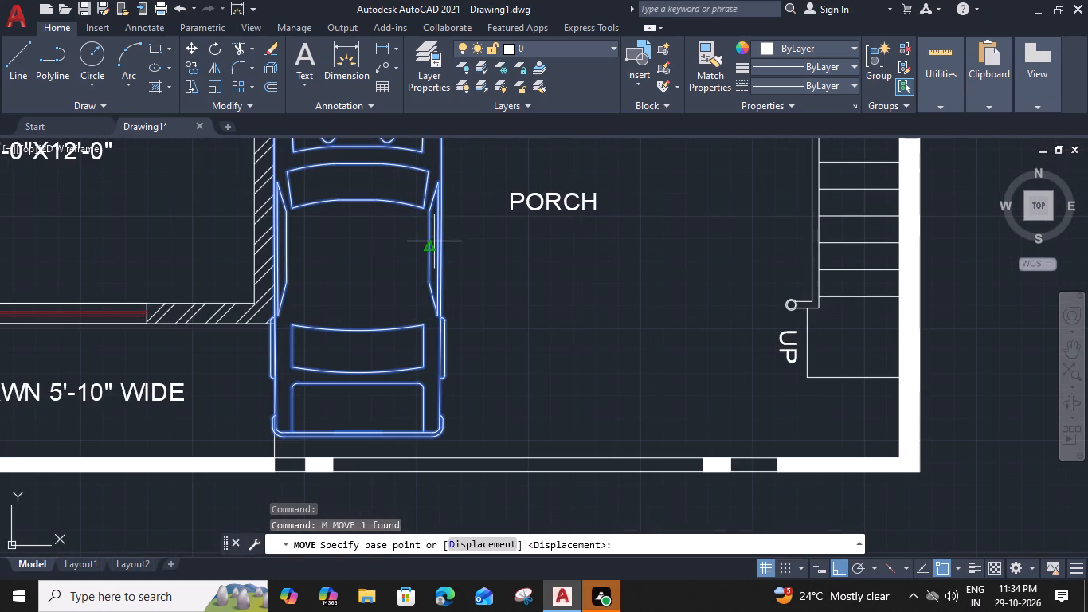
{"action": "left_click", "coordinate": [430, 243]}
{"action": "left_click", "coordinate": [477, 243]}
Draw the stair direction line from the landing edge beside UP to mid-flight, turning up the flight to the second-highest tread line.
{"action": "scroll", "coordinate": [477, 243], "scroll_direction": "down", "scroll_amount": 2}
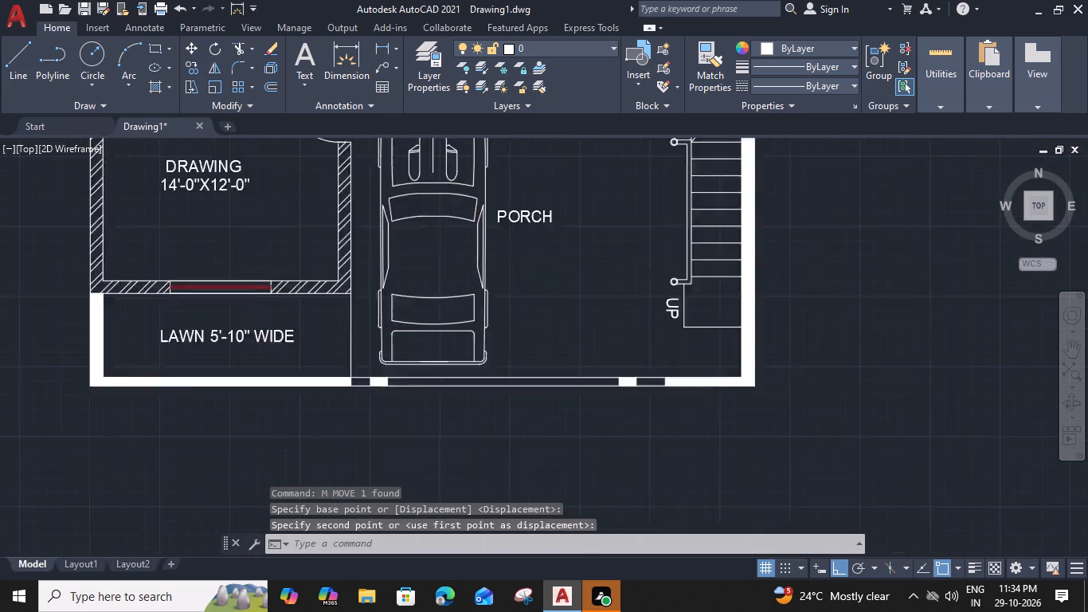
{"action": "middle_click_drag", "start_coordinate": [515, 276], "coordinate": [429, 298]}
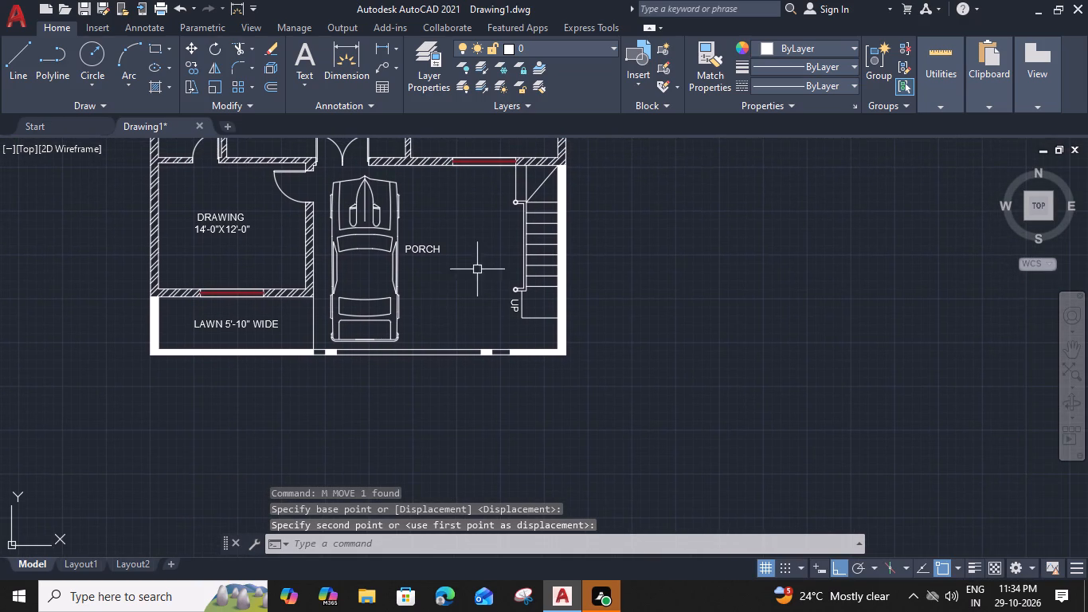
{"action": "type", "text": "L"}
{"action": "key", "text": "space"}
{"action": "scroll", "coordinate": [531, 305], "scroll_direction": "up", "scroll_amount": 1}
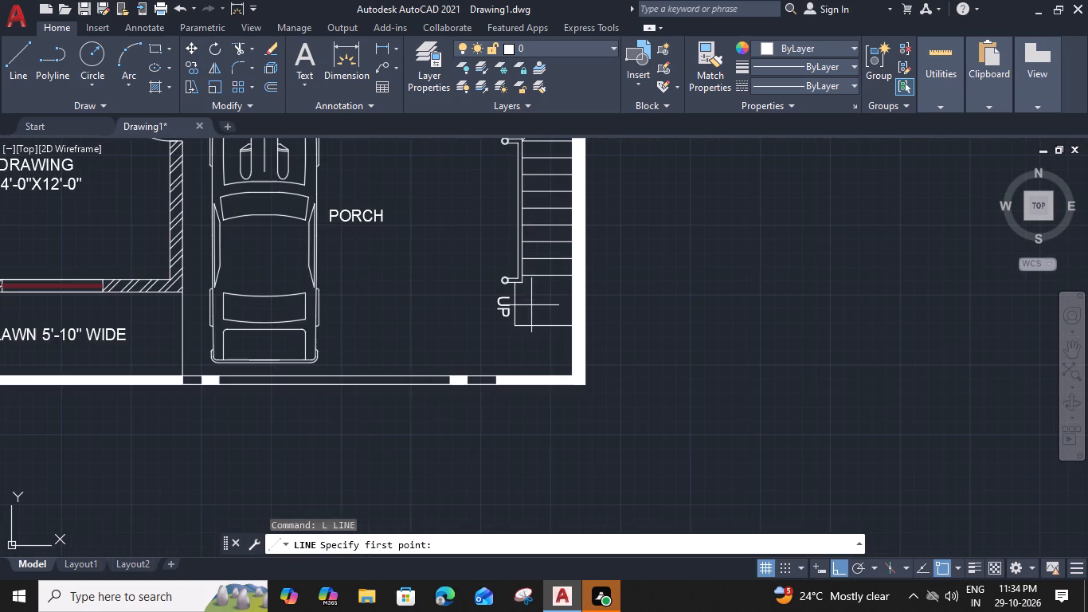
{"action": "left_click", "coordinate": [515, 305]}
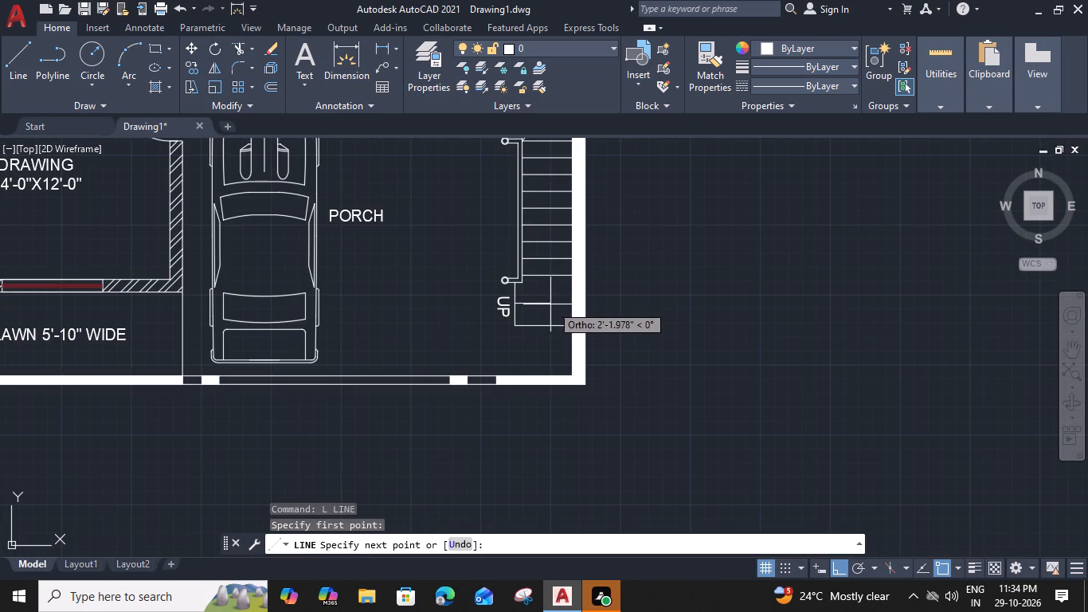
{"action": "left_click", "coordinate": [549, 304]}
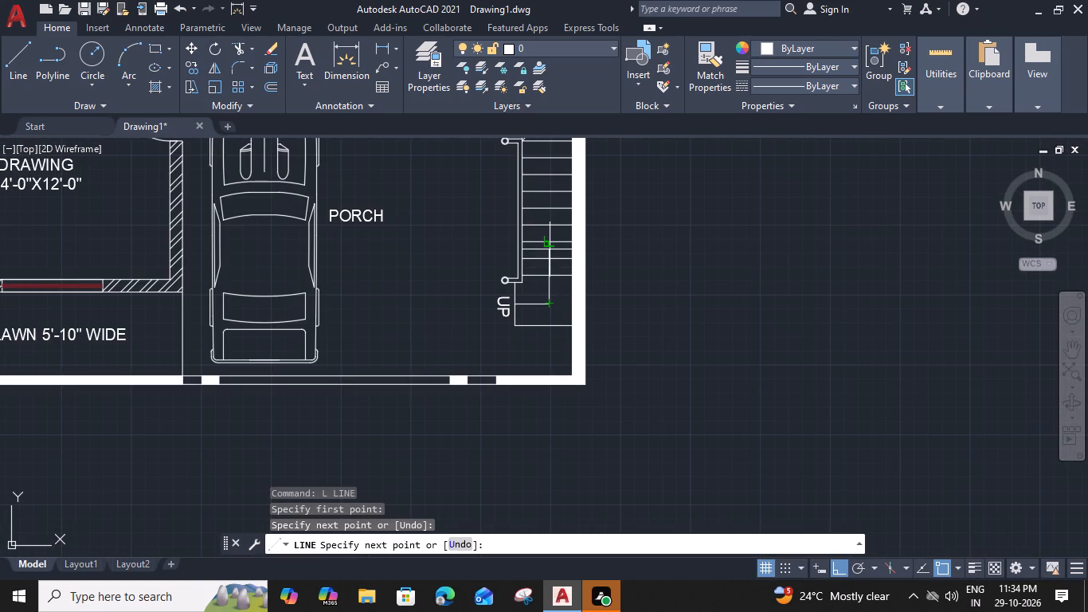
{"action": "left_click", "coordinate": [550, 163]}
{"action": "key", "text": "Escape"}
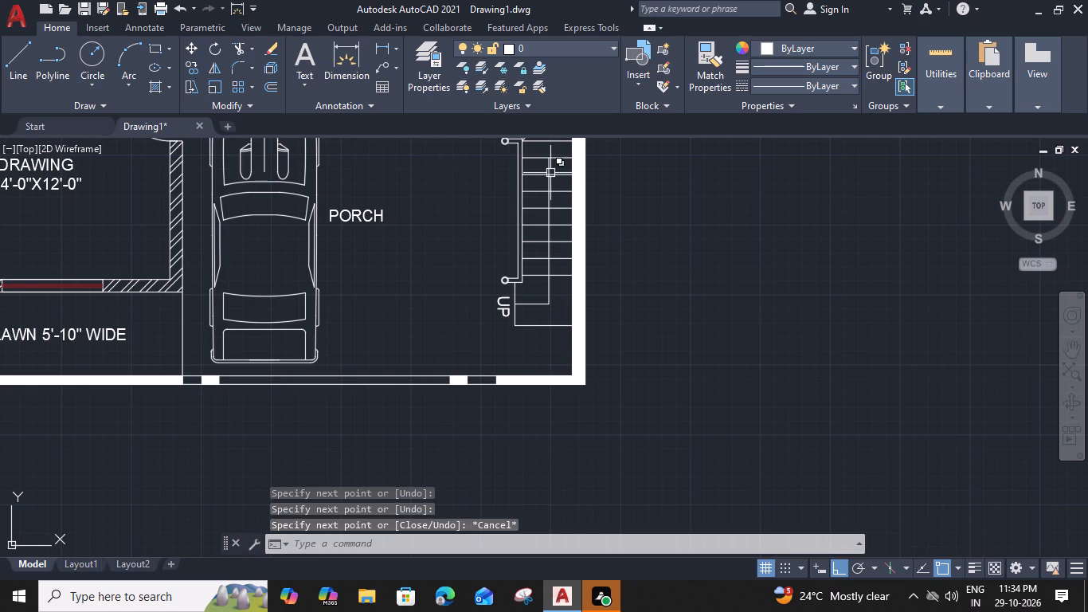
Draw a 3-sided inscribed polygon centred on the stair direction line near its upper end, pointing up as the arrowhead.
{"action": "type", "text": "POL"}
{"action": "key", "text": "space"}
{"action": "scroll", "coordinate": [550, 173], "scroll_direction": "up", "scroll_amount": 1}
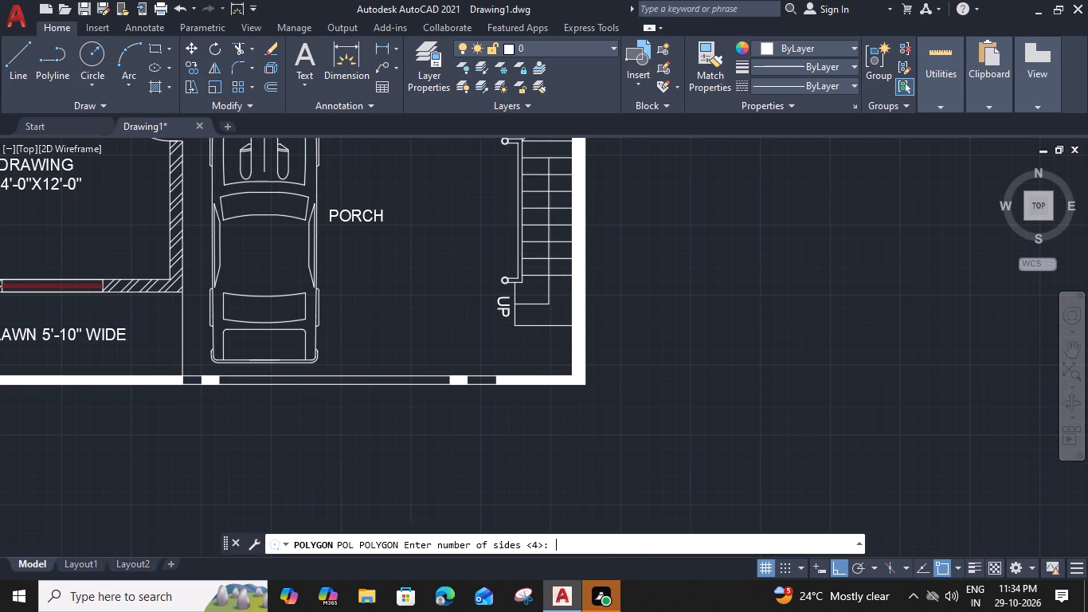
{"action": "scroll", "coordinate": [550, 173], "scroll_direction": "up", "scroll_amount": 1}
{"action": "middle_click_drag", "start_coordinate": [550, 174], "coordinate": [543, 257]}
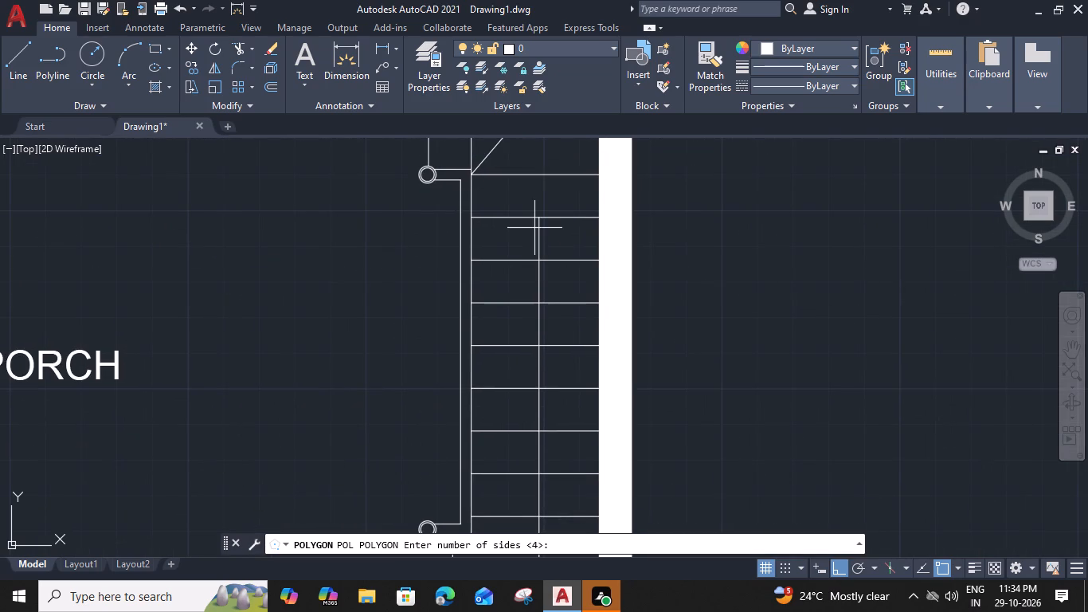
{"action": "type", "text": "3"}
{"action": "key", "text": "space"}
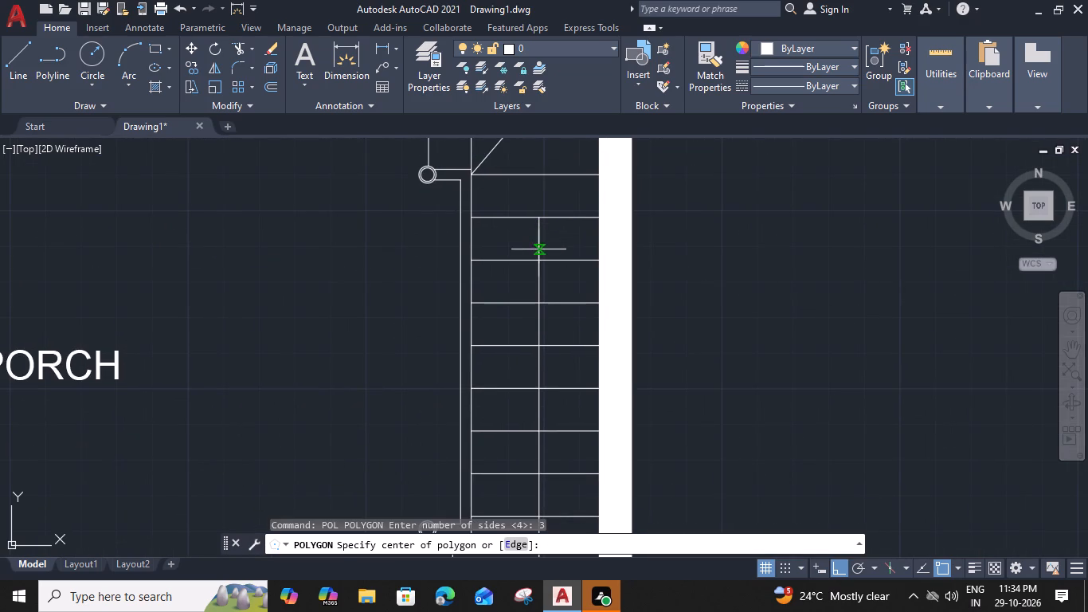
{"action": "left_click", "coordinate": [538, 285]}
{"action": "key", "text": "space"}
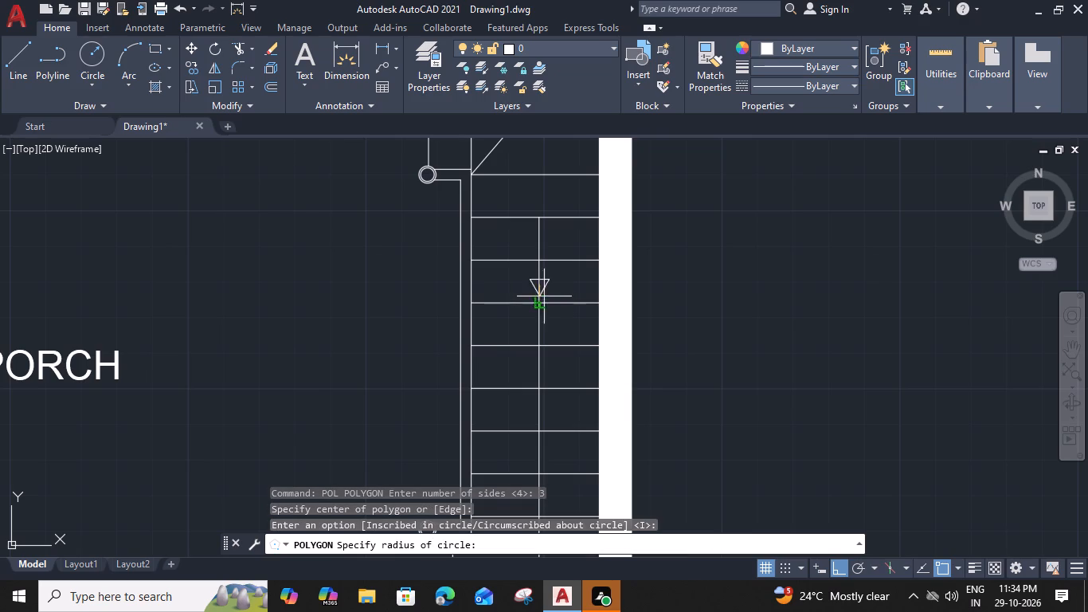
{"action": "left_click", "coordinate": [539, 250]}
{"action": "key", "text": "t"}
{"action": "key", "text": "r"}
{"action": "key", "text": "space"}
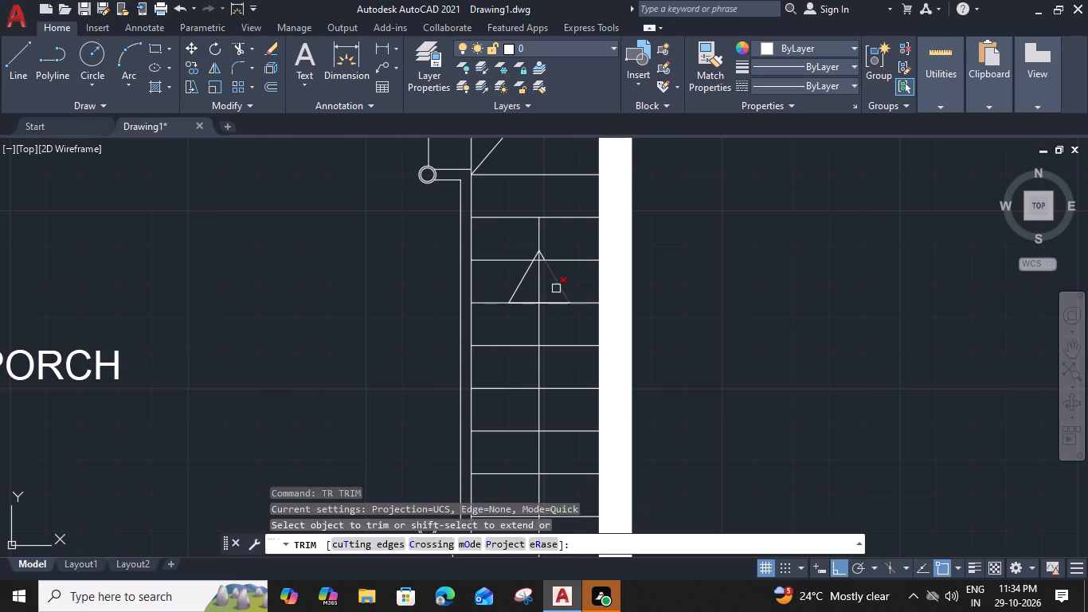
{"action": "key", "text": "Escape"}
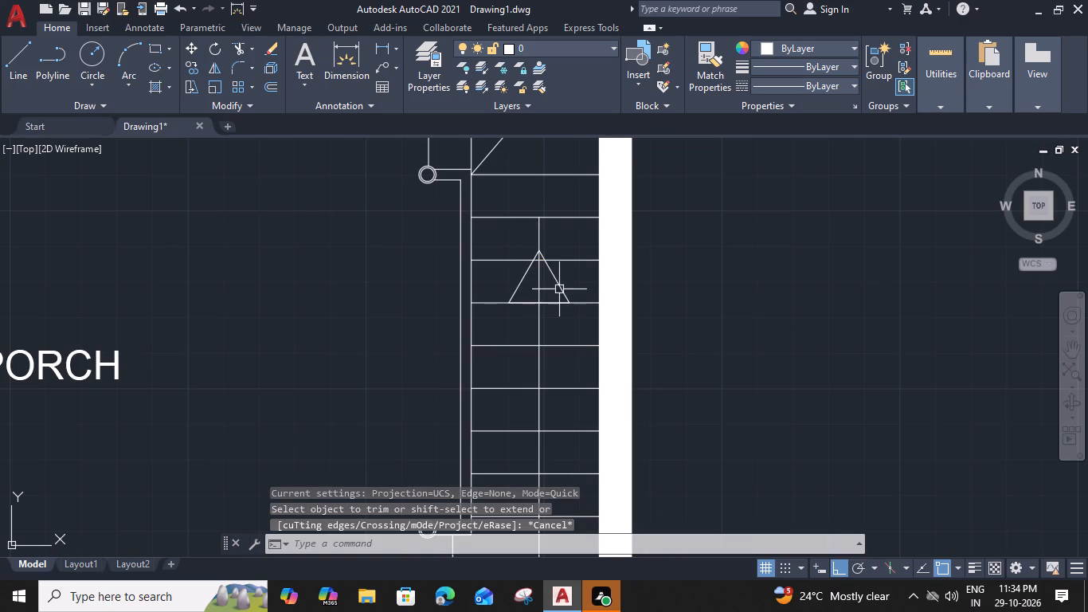
Stretch the triangular arrowhead's base edge slightly down the direction line to lengthen the arrowhead.
{"action": "left_click", "coordinate": [559, 289]}
{"action": "scroll", "coordinate": [545, 303], "scroll_direction": "up", "scroll_amount": 1}
{"action": "left_click", "coordinate": [538, 303]}
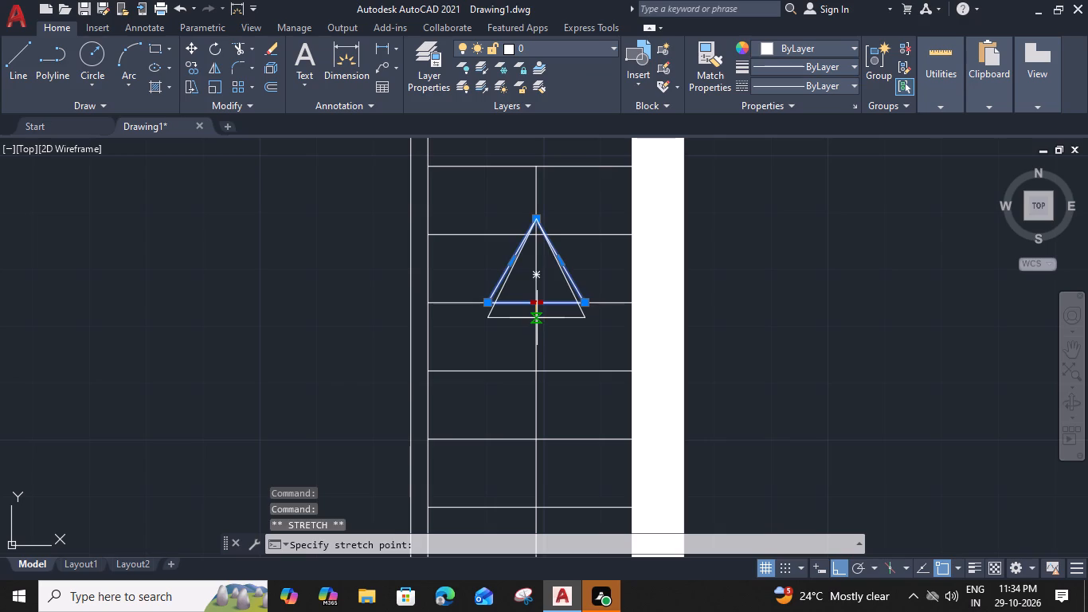
{"action": "left_click", "coordinate": [537, 318]}
Trim the tread and direction line pieces inside the arrowhead and the direction line above its tip.
{"action": "type", "text": "TR"}
{"action": "key", "text": "space"}
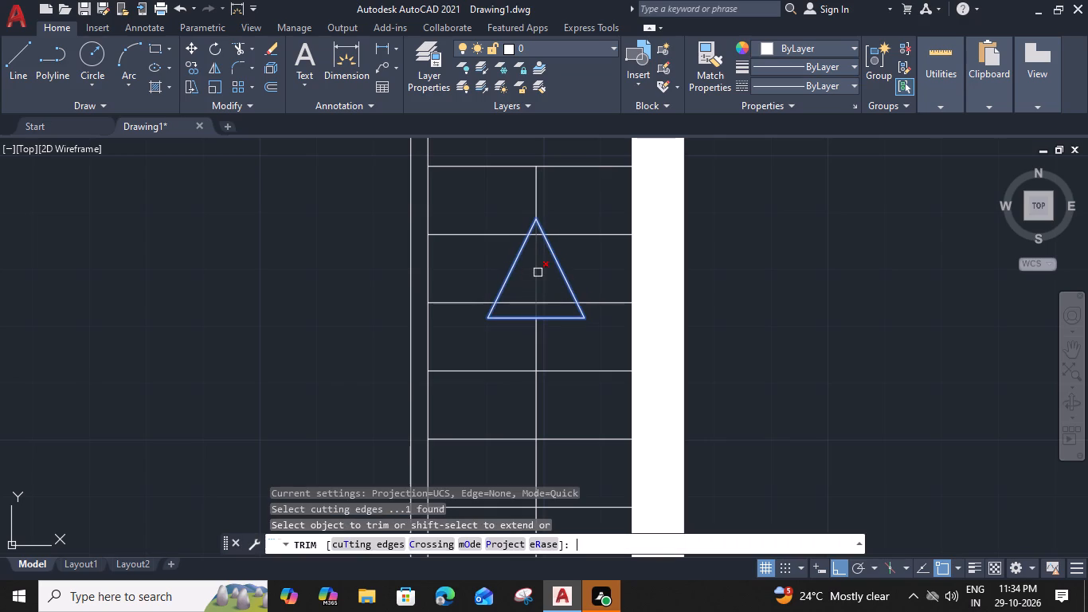
{"action": "left_click", "coordinate": [538, 273]}
{"action": "left_click", "coordinate": [537, 304]}
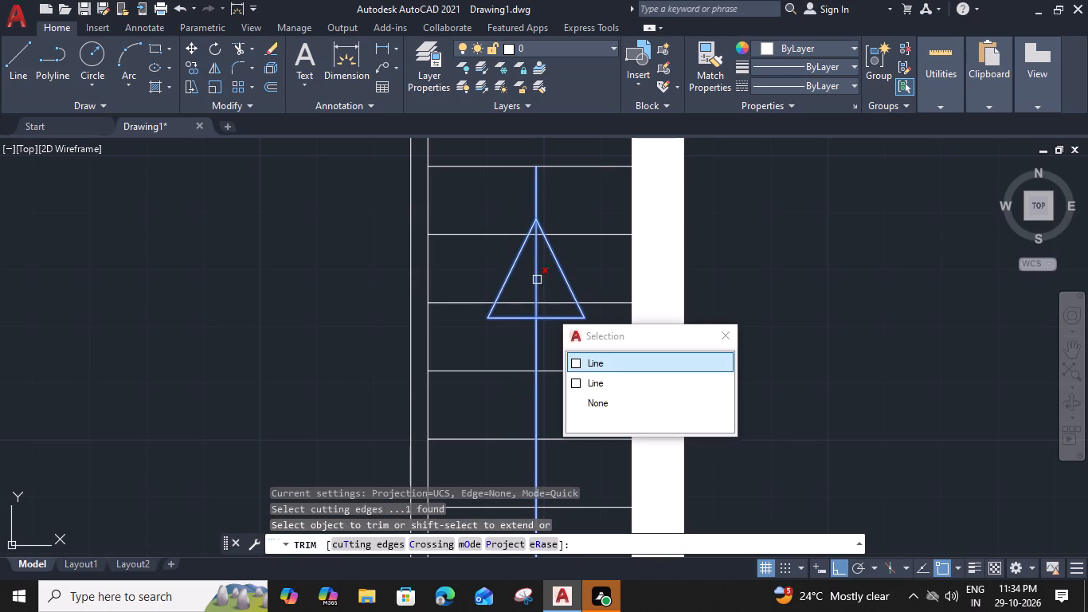
{"action": "left_click", "coordinate": [537, 277]}
{"action": "left_click", "coordinate": [546, 309]}
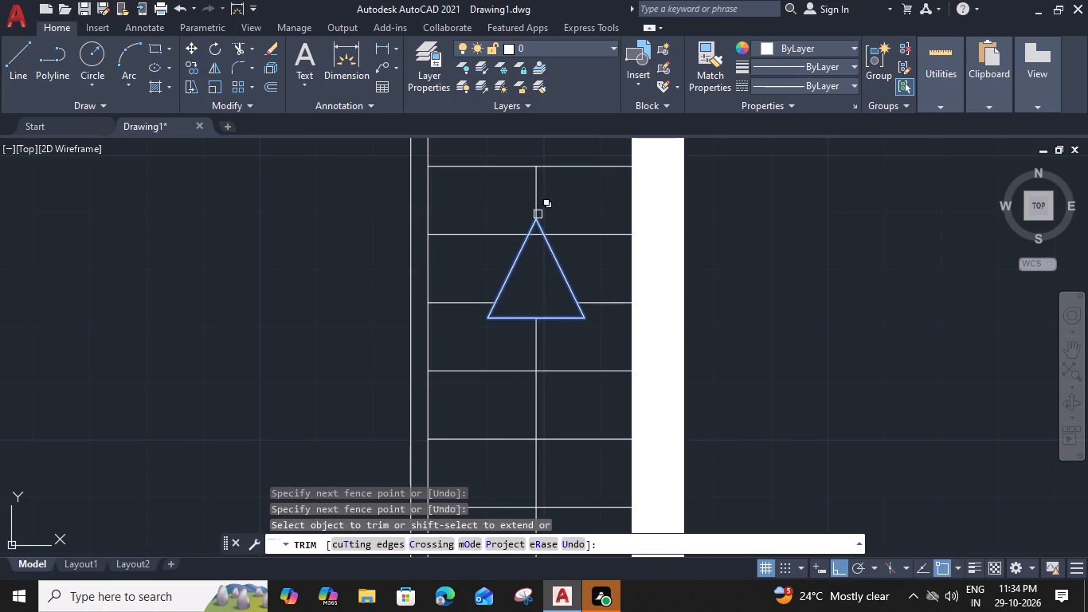
{"action": "left_click", "coordinate": [538, 203]}
{"action": "scroll", "coordinate": [534, 237], "scroll_direction": "up", "scroll_amount": 2}
{"action": "left_click", "coordinate": [534, 231]}
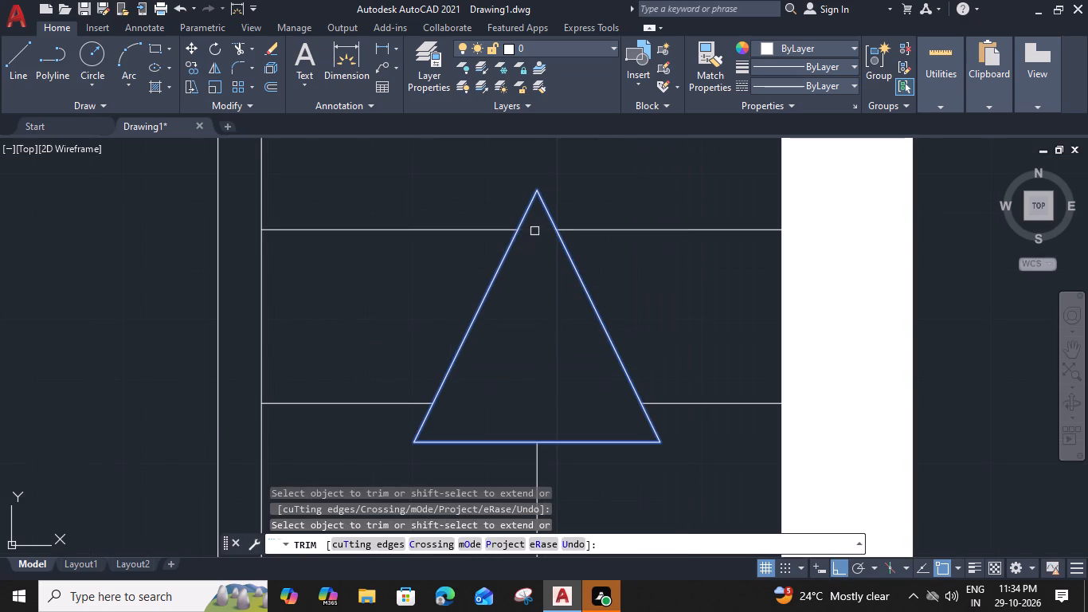
{"action": "scroll", "coordinate": [534, 231], "scroll_direction": "down", "scroll_amount": 4}
{"action": "key", "text": "Escape"}
Offset the vertical direction line below the arrowhead 0.3" to both sides and erase the original centre line.
{"action": "scroll", "coordinate": [537, 273], "scroll_direction": "up", "scroll_amount": 1}
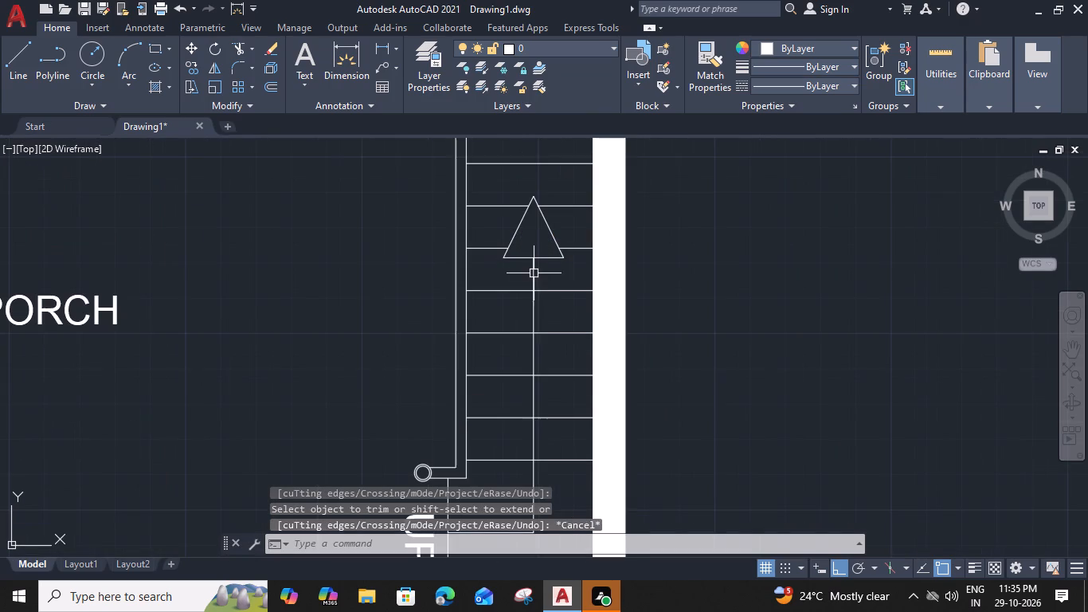
{"action": "left_click", "coordinate": [533, 273]}
{"action": "key", "text": "o"}
{"action": "key", "text": "space"}
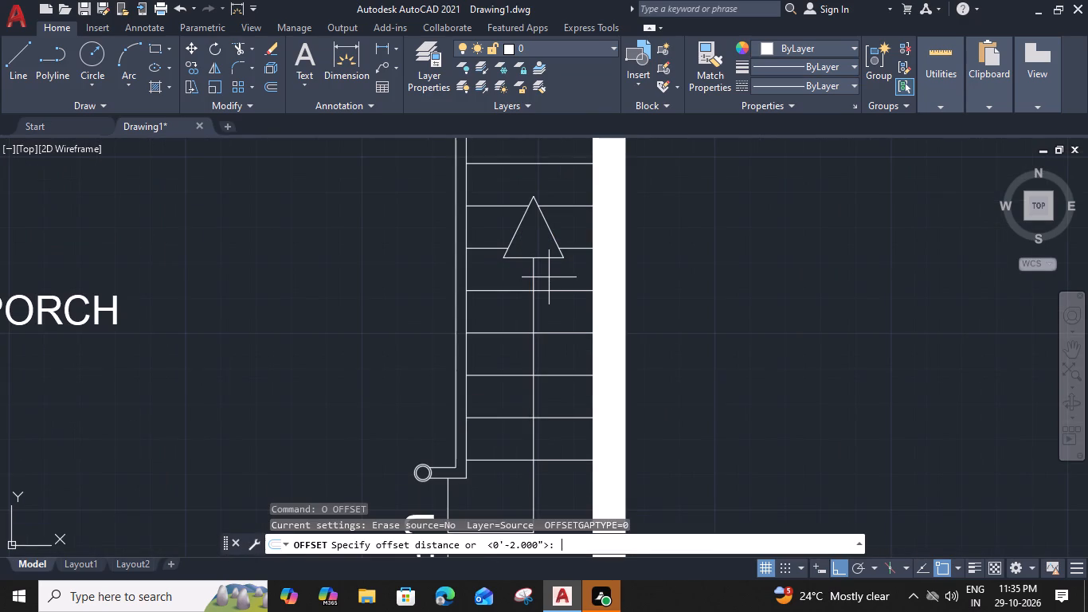
{"action": "key", "text": "0"}
{"action": "key", "text": "period"}
{"action": "key", "text": "3"}
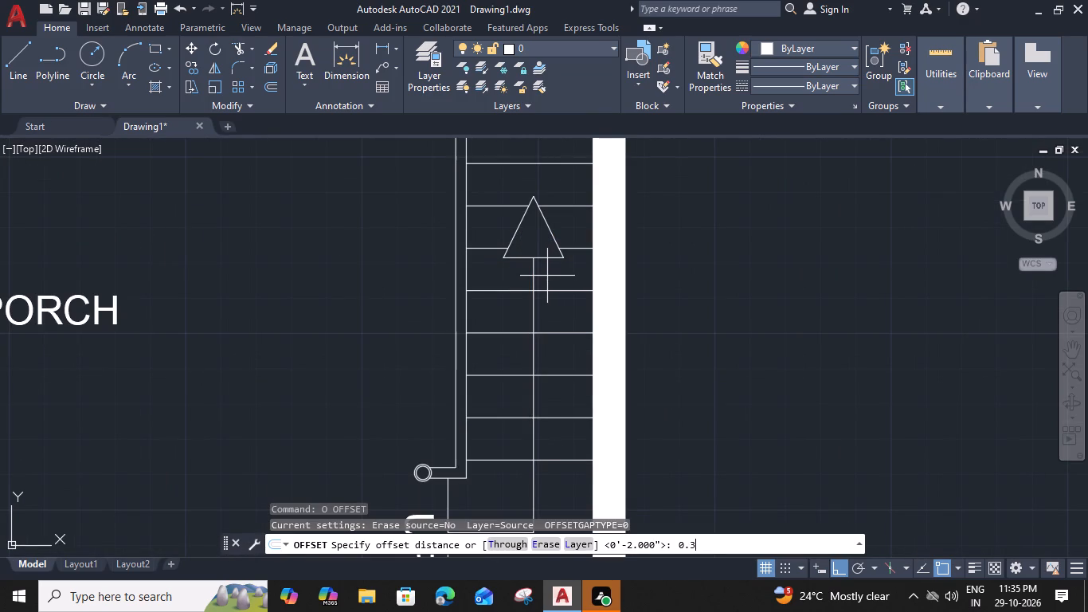
{"action": "key", "text": "shift+quotedbl"}
{"action": "key", "text": "Return"}
{"action": "left_click", "coordinate": [577, 283]}
{"action": "scroll", "coordinate": [535, 272], "scroll_direction": "up", "scroll_amount": 3}
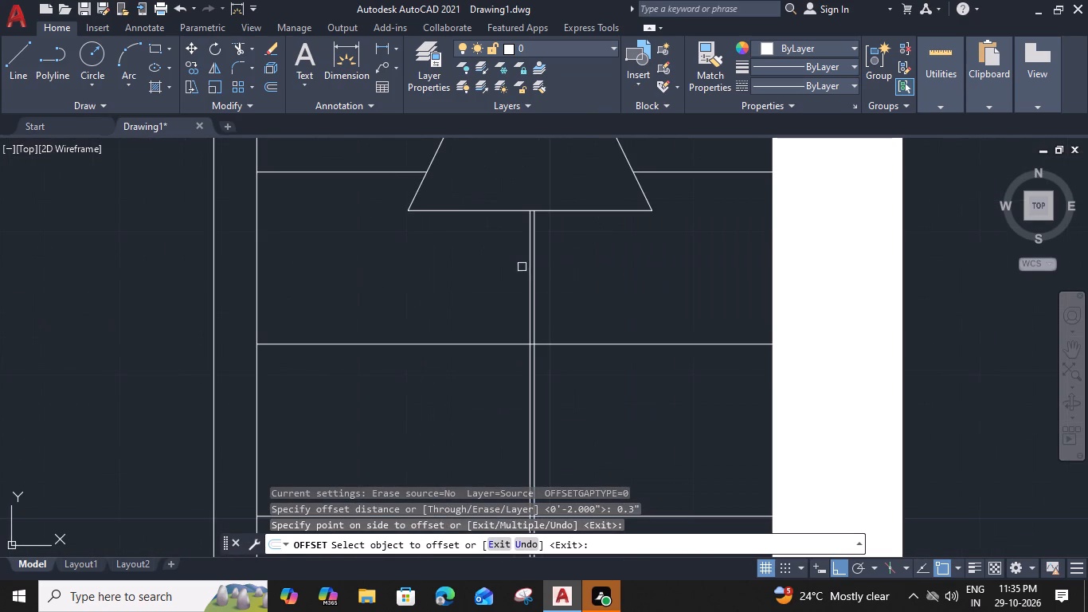
{"action": "left_click", "coordinate": [530, 267]}
{"action": "left_click", "coordinate": [482, 268]}
{"action": "key", "text": "Escape"}
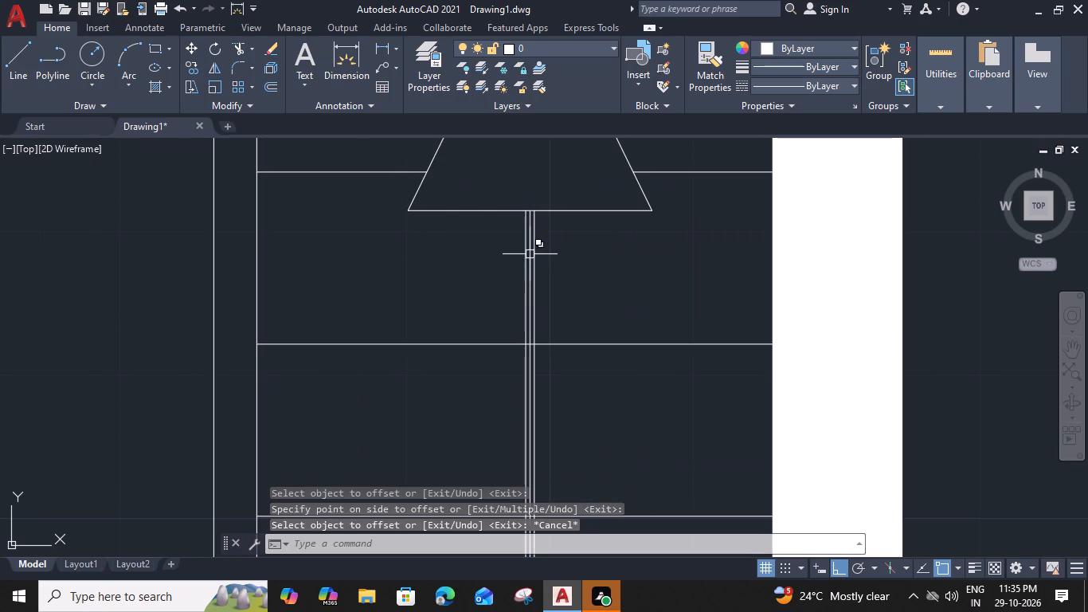
{"action": "left_click", "coordinate": [530, 254]}
{"action": "key", "text": "Delete"}
Offset the horizontal direction line on the landing beside UP 0.3" to both sides and erase the original line.
{"action": "scroll", "coordinate": [597, 255], "scroll_direction": "down", "scroll_amount": 2}
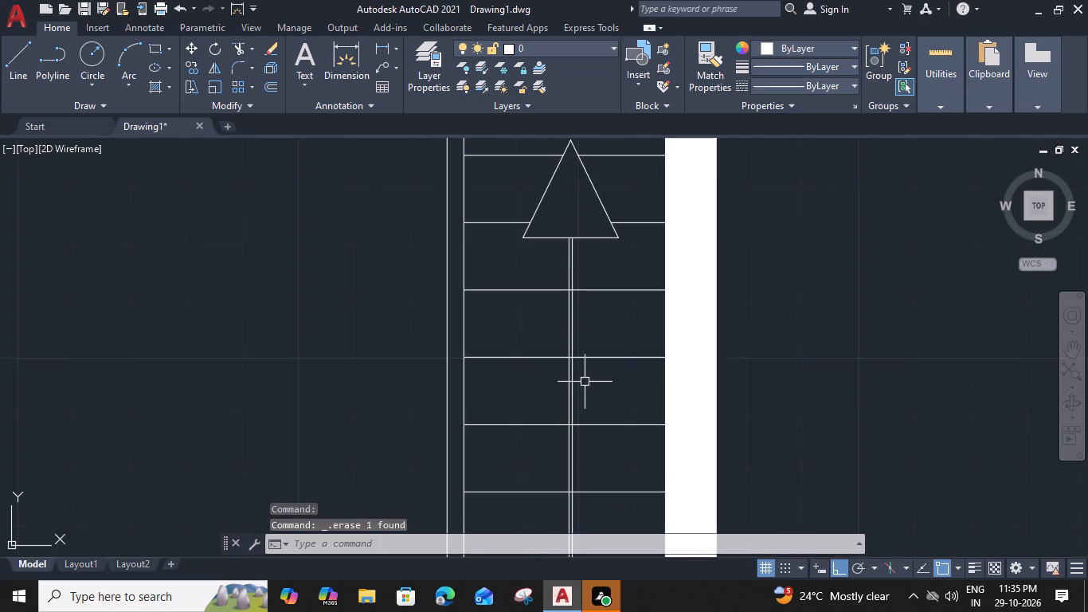
{"action": "middle_click_drag", "start_coordinate": [584, 385], "coordinate": [581, 177]}
{"action": "middle_click_drag", "start_coordinate": [524, 477], "coordinate": [510, 395]}
{"action": "scroll", "coordinate": [514, 397], "scroll_direction": "up", "scroll_amount": 1}
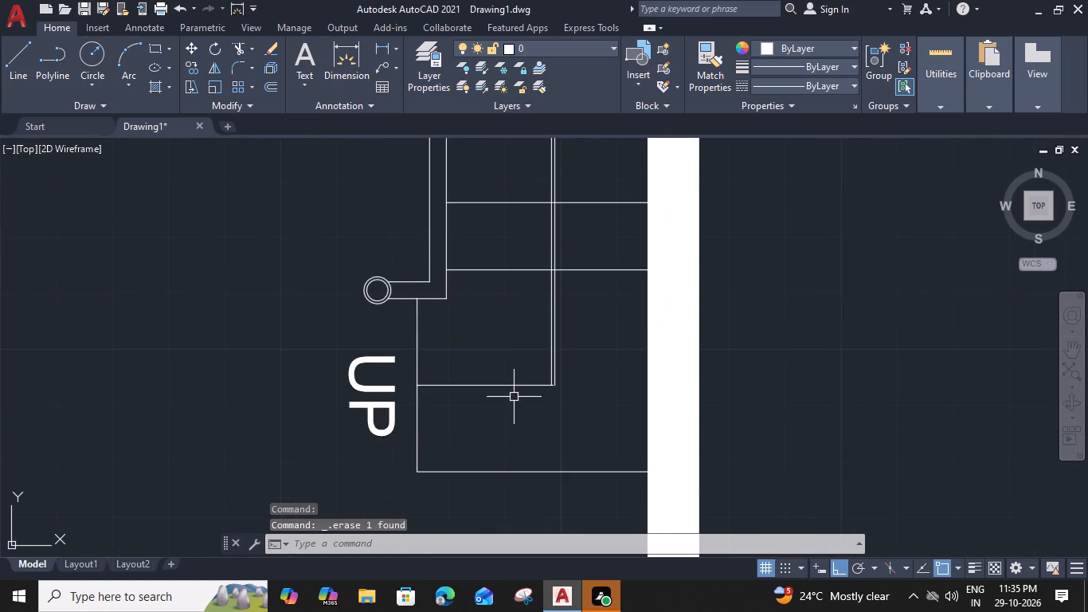
{"action": "left_click", "coordinate": [515, 382]}
{"action": "type", "text": "O"}
{"action": "key", "text": "space"}
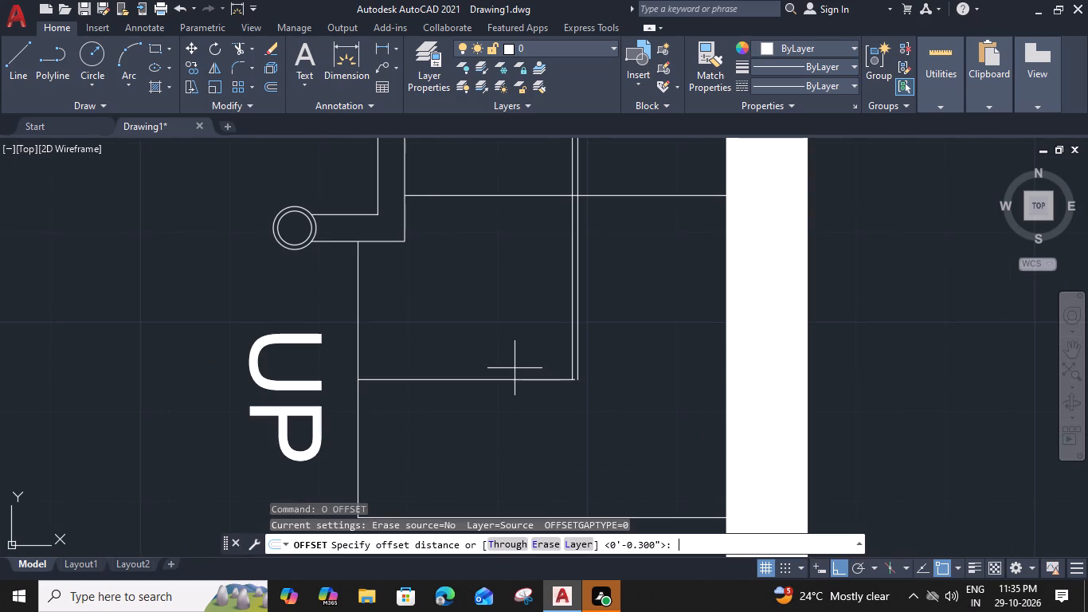
{"action": "key", "text": "0"}
{"action": "type", "text": ".3"}
{"action": "key", "text": "shift+quotedbl"}
{"action": "key", "text": "Return"}
{"action": "left_click", "coordinate": [507, 343]}
{"action": "scroll", "coordinate": [526, 388], "scroll_direction": "up", "scroll_amount": 2}
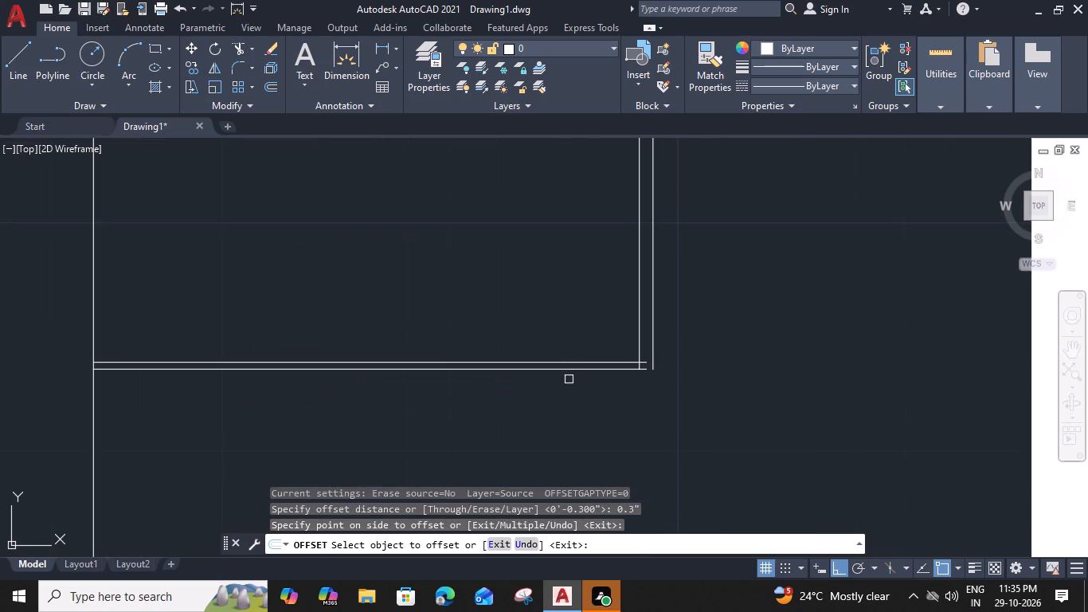
{"action": "left_click", "coordinate": [570, 371]}
{"action": "left_click", "coordinate": [570, 409]}
{"action": "key", "text": "Escape"}
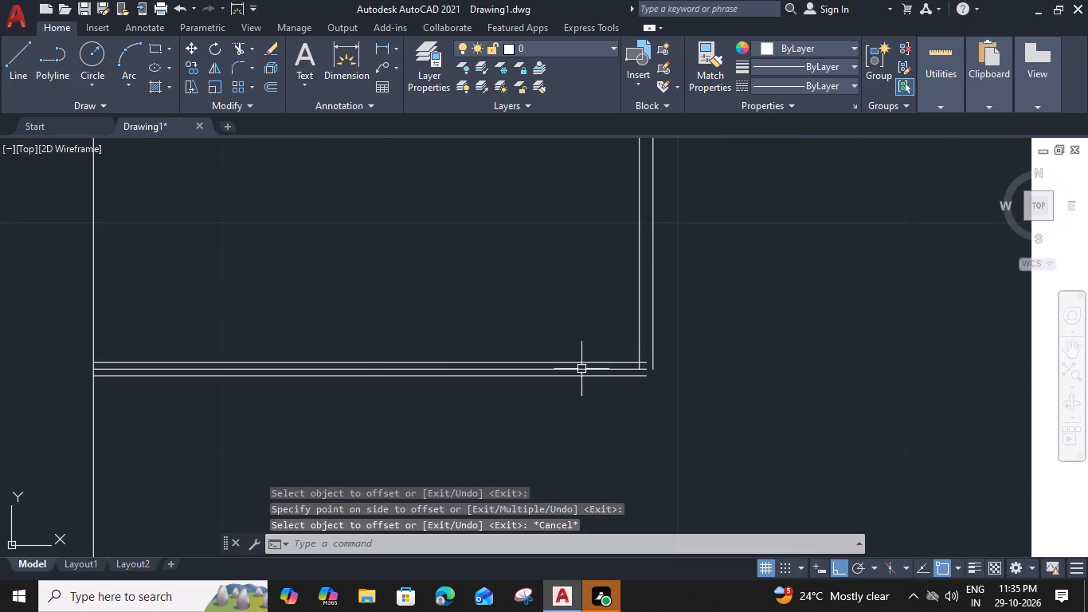
{"action": "left_click", "coordinate": [582, 369]}
{"action": "key", "text": "Delete"}
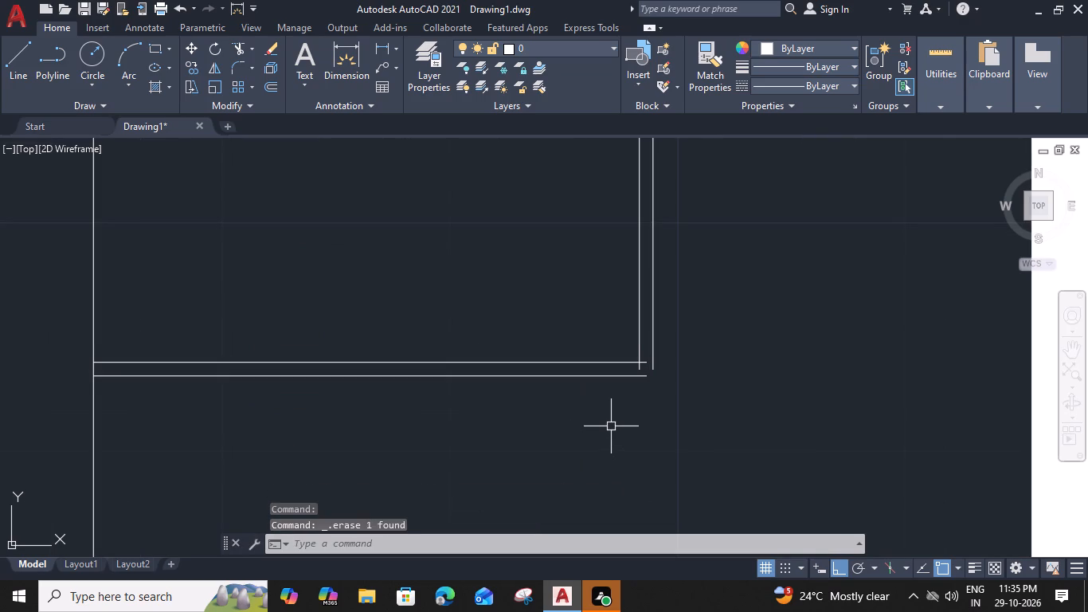
Fillet the outer shaft lines to a sharp corner at the landing turn and trim the overlapping inner line ends.
{"action": "key", "text": "f"}
{"action": "key", "text": "space"}
{"action": "left_click", "coordinate": [625, 377]}
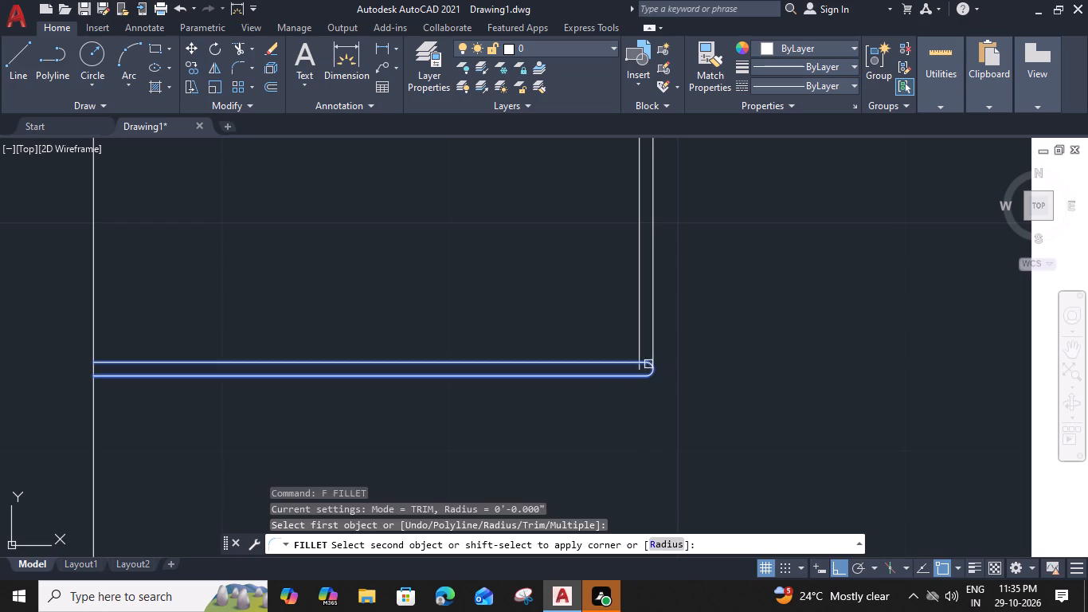
{"action": "left_click", "coordinate": [652, 363]}
{"action": "scroll", "coordinate": [647, 370], "scroll_direction": "up", "scroll_amount": 1}
{"action": "key", "text": "t"}
{"action": "type", "text": "R"}
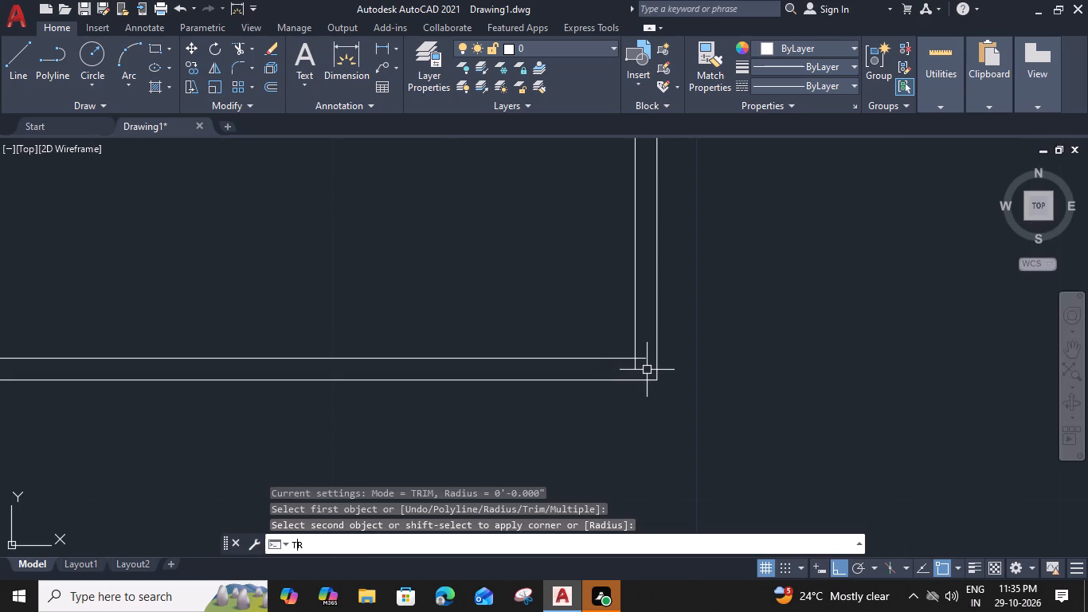
{"action": "key", "text": "space"}
{"action": "left_click", "coordinate": [636, 369]}
{"action": "left_click", "coordinate": [642, 360]}
{"action": "key", "text": "Escape"}
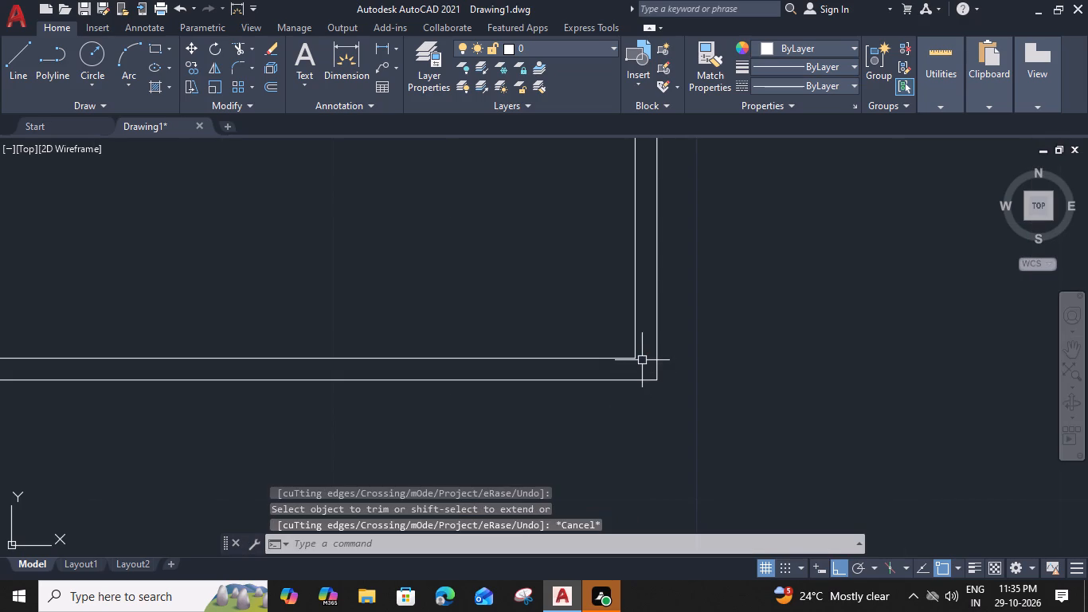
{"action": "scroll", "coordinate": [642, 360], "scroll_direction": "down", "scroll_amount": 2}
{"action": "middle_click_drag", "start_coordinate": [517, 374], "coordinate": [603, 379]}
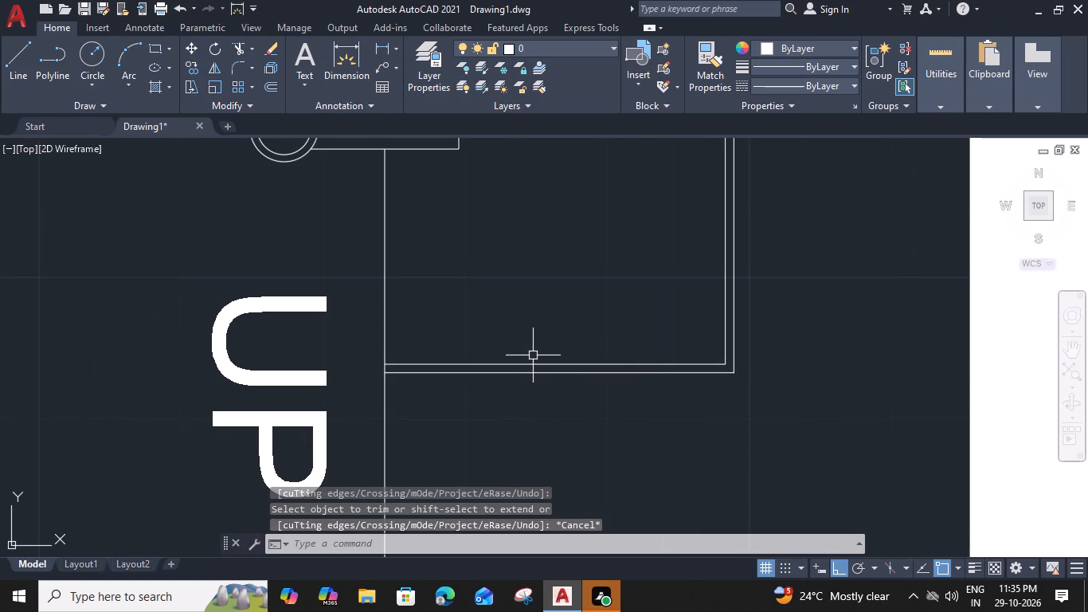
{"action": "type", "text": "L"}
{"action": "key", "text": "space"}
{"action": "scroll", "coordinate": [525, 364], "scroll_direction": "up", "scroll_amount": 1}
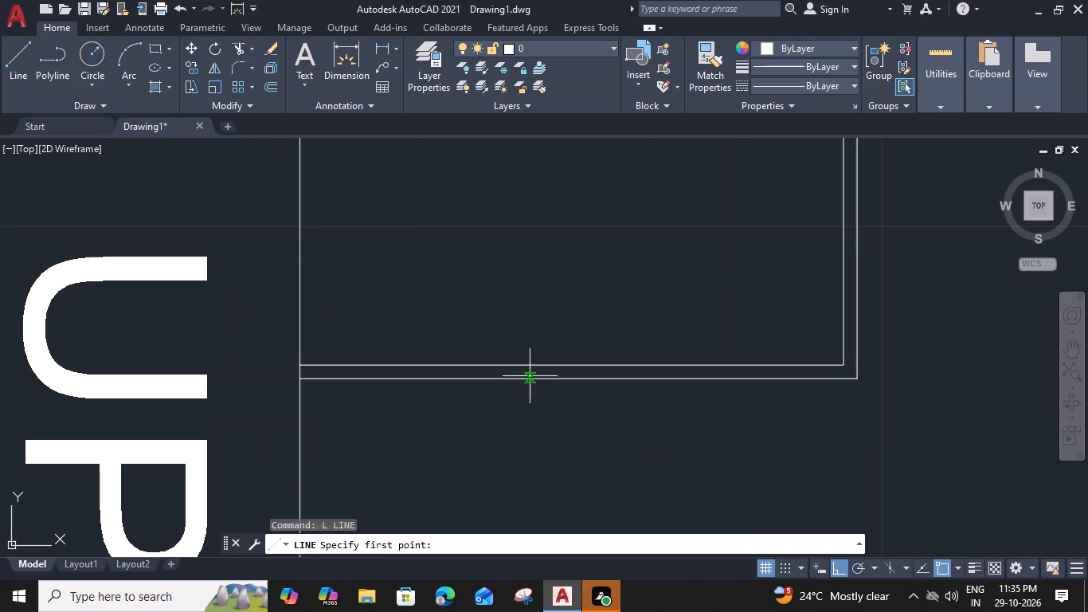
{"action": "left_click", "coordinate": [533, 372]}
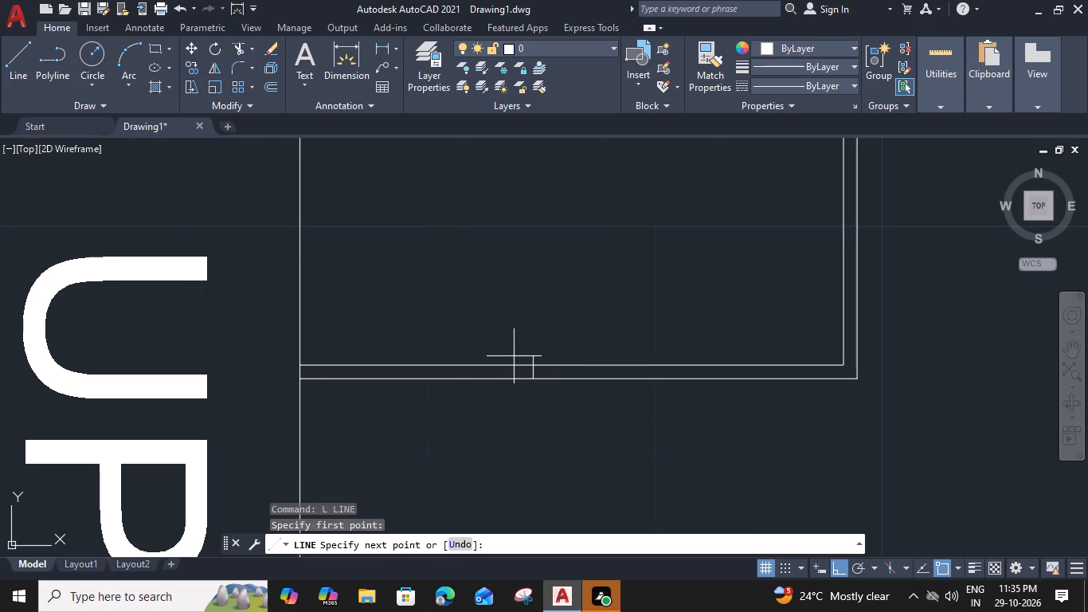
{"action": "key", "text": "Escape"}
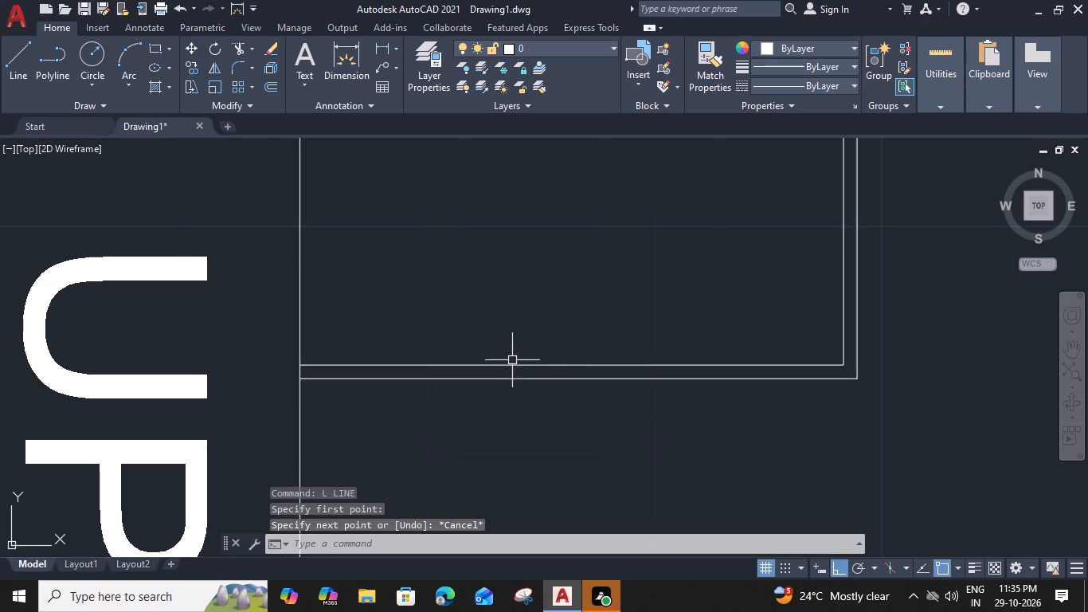
Draw a small closed triangle between the two horizontal shaft lines, pointing towards the turn, to form the arrow's tail notch.
{"action": "key", "text": "l"}
{"action": "key", "text": "space"}
{"action": "scroll", "coordinate": [526, 375], "scroll_direction": "up", "scroll_amount": 2}
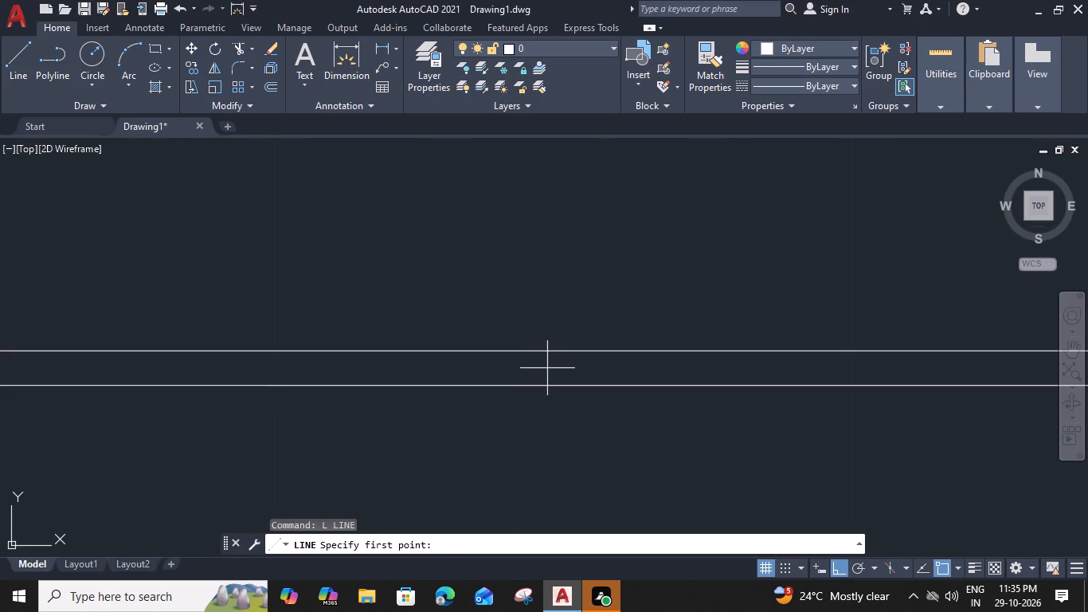
{"action": "left_click", "coordinate": [549, 368]}
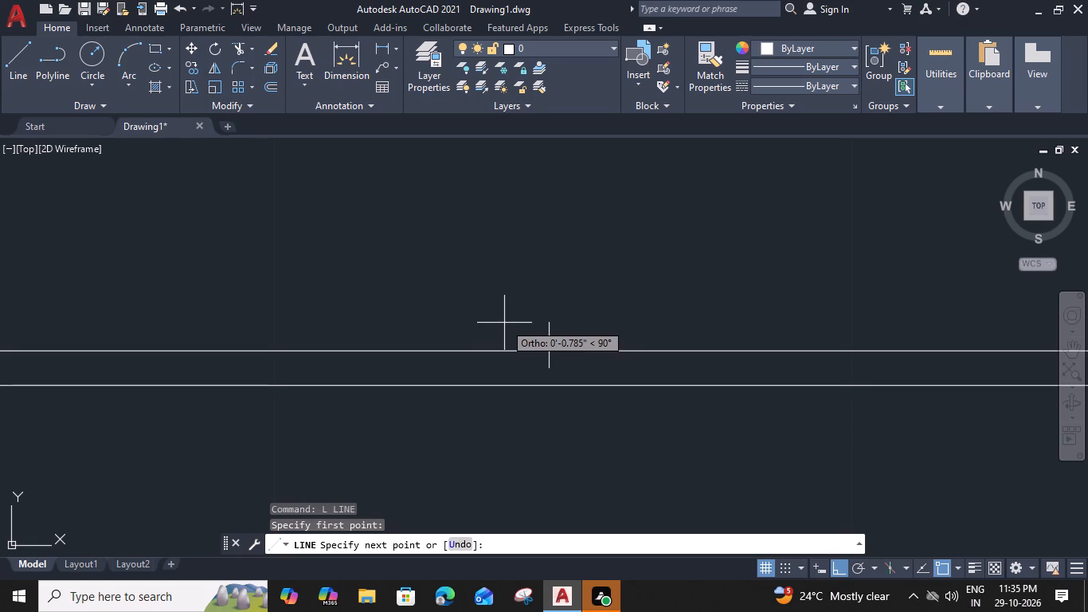
{"action": "left_click", "coordinate": [499, 351]}
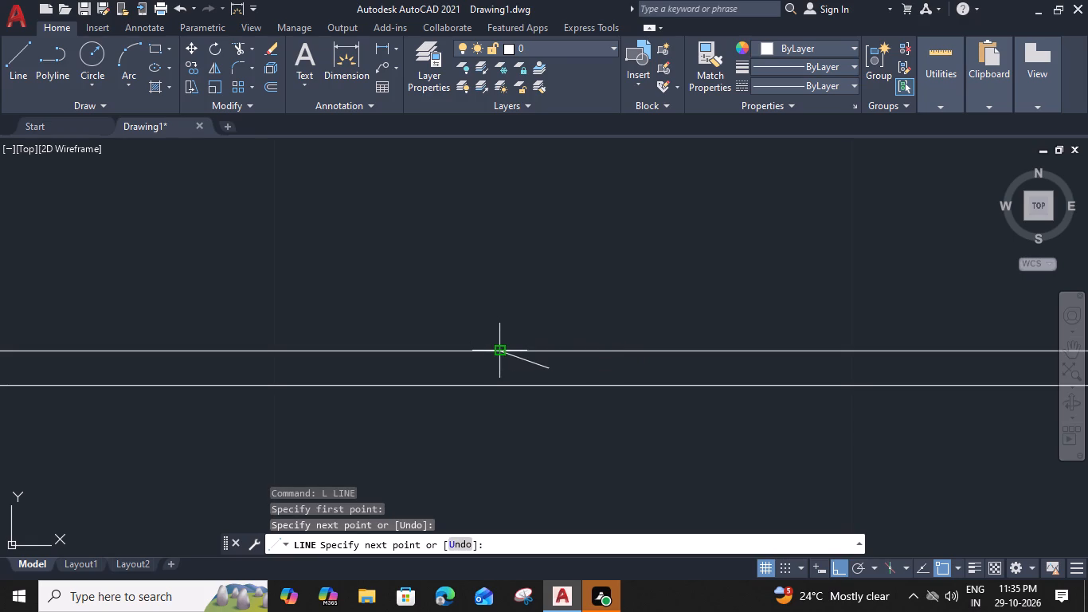
{"action": "left_click", "coordinate": [503, 389]}
{"action": "left_click", "coordinate": [549, 371]}
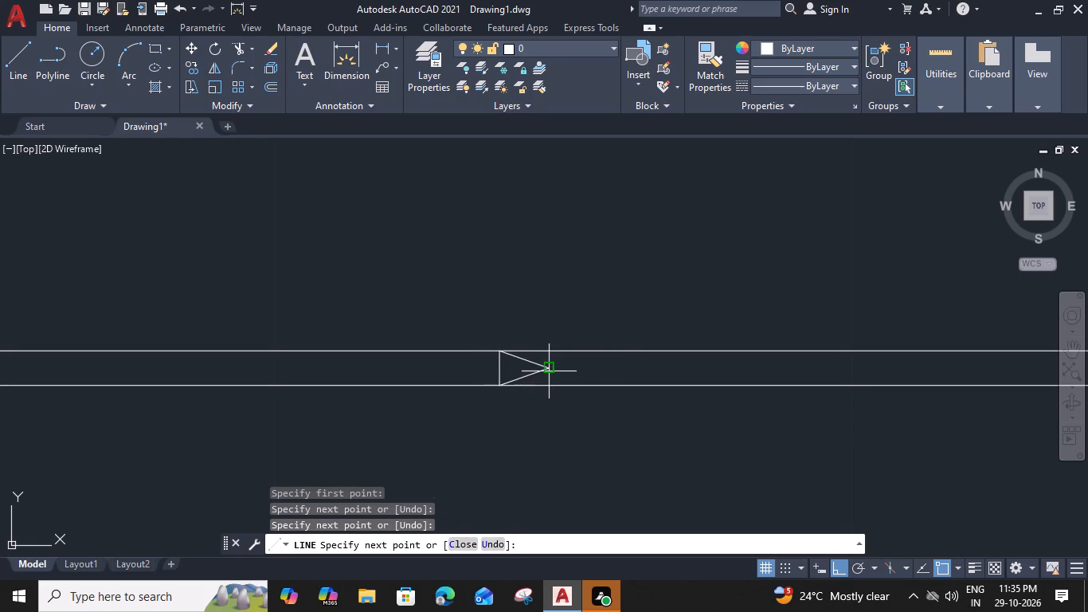
{"action": "key", "text": "Escape"}
Trim the triangle's vertical side and both shaft lines between it and the landing edge, leaving a V-notched tail.
{"action": "type", "text": "TR"}
{"action": "key", "text": "space"}
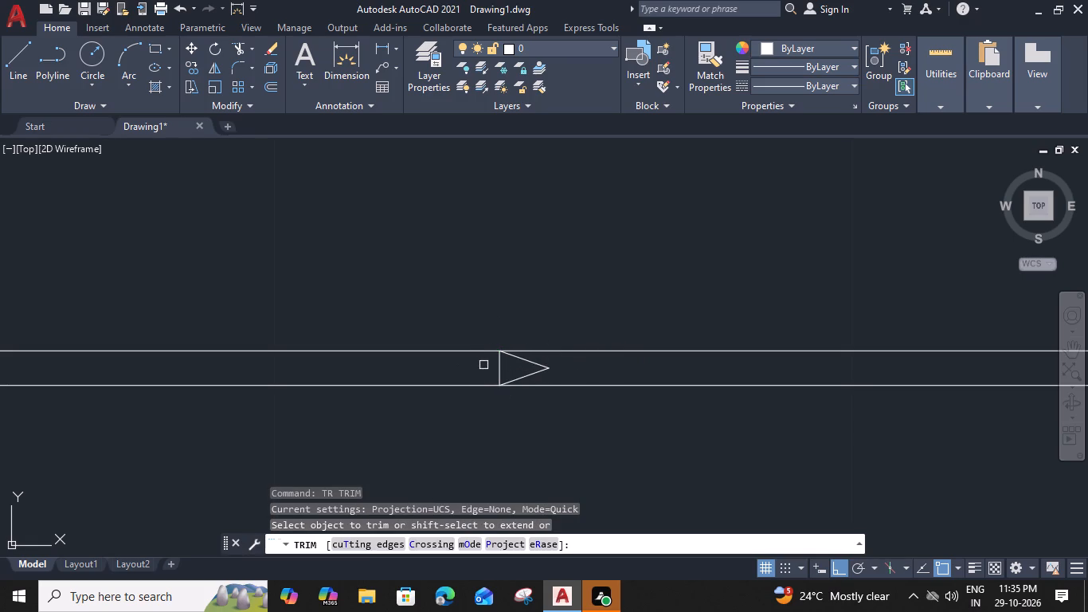
{"action": "left_click", "coordinate": [499, 368]}
{"action": "left_click", "coordinate": [477, 351]}
{"action": "left_click", "coordinate": [479, 390]}
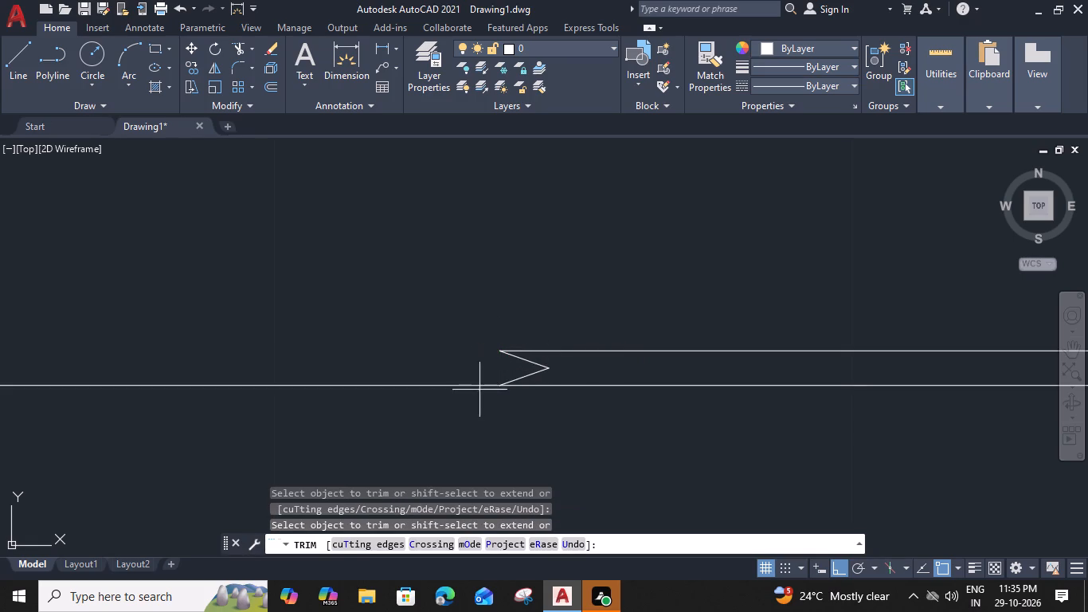
{"action": "left_click", "coordinate": [479, 370]}
{"action": "key", "text": "Escape"}
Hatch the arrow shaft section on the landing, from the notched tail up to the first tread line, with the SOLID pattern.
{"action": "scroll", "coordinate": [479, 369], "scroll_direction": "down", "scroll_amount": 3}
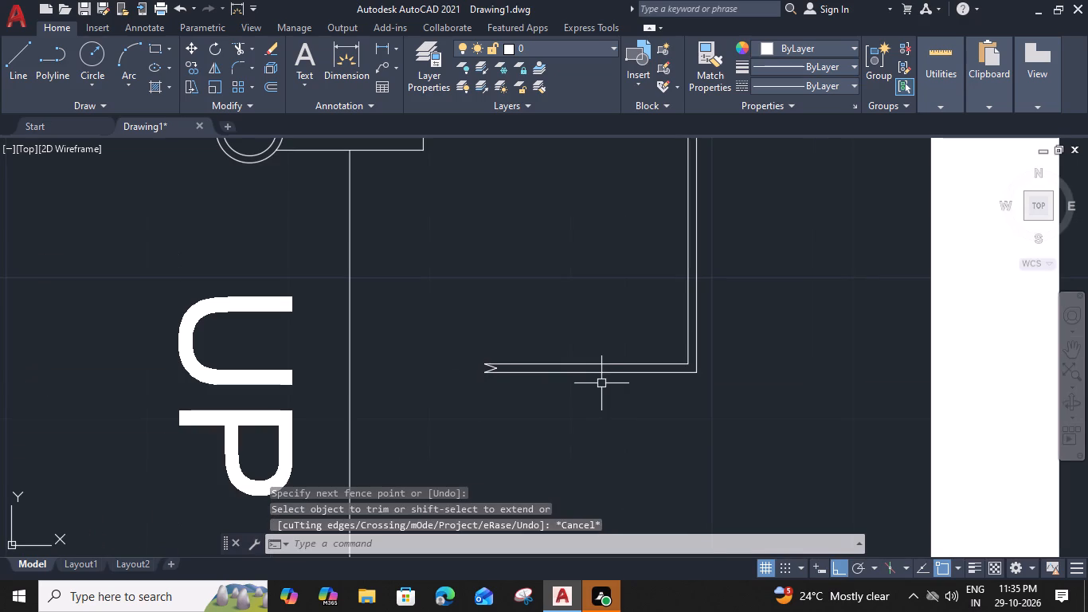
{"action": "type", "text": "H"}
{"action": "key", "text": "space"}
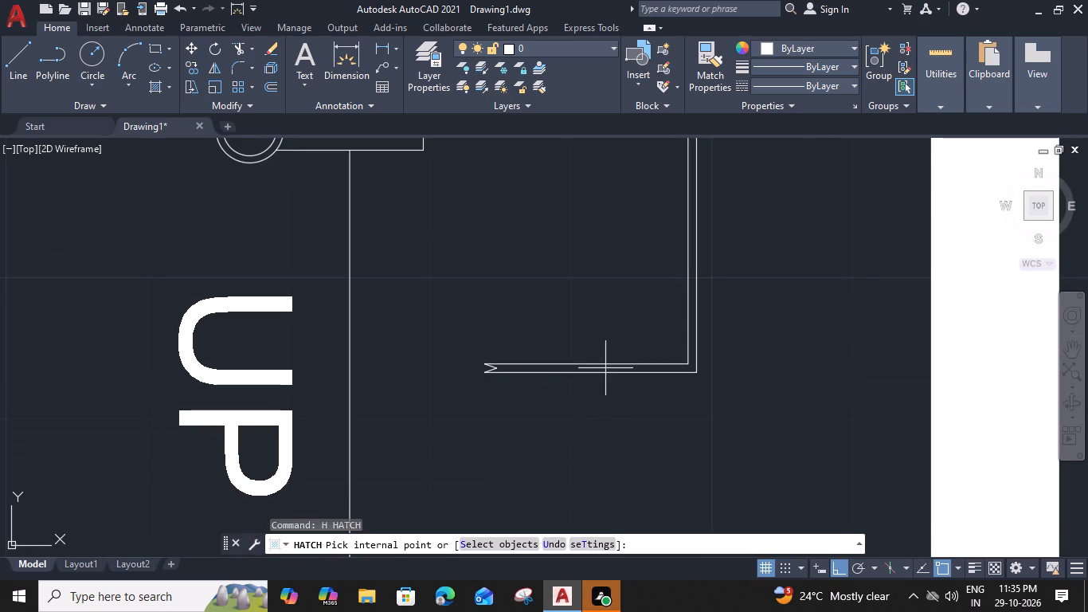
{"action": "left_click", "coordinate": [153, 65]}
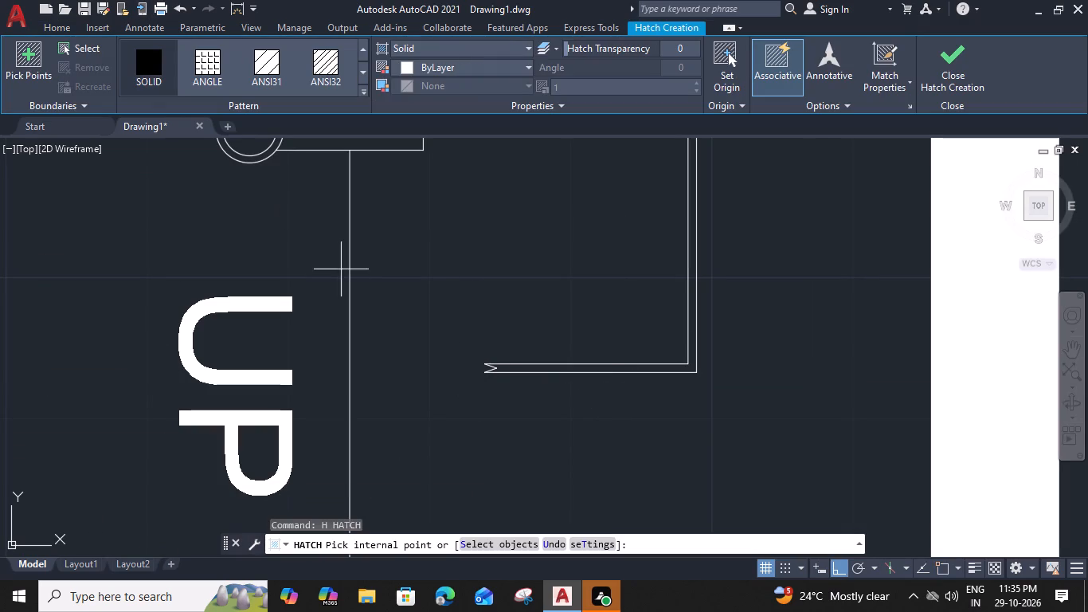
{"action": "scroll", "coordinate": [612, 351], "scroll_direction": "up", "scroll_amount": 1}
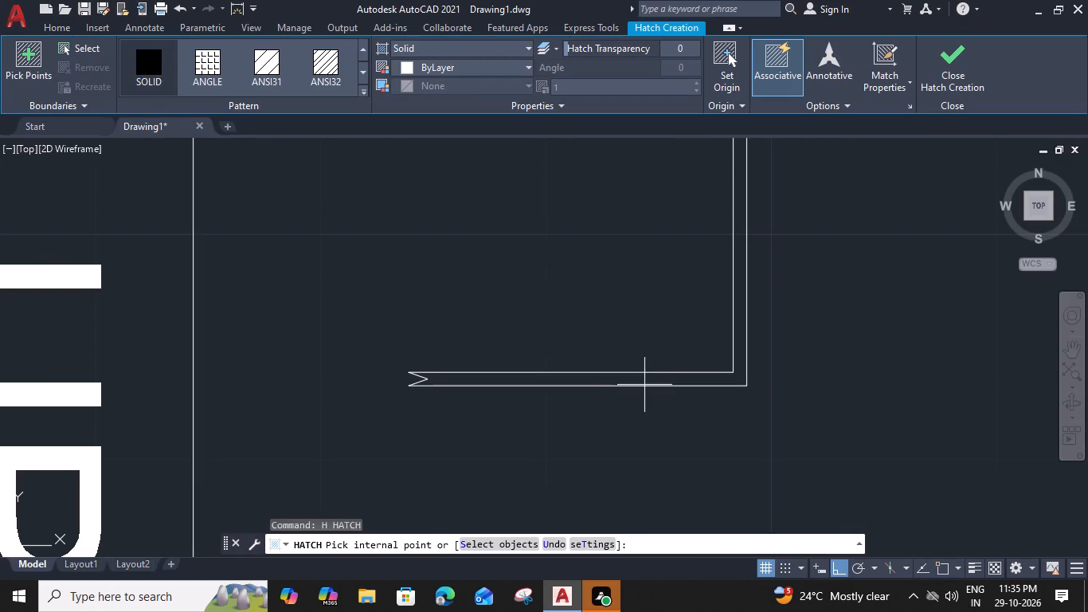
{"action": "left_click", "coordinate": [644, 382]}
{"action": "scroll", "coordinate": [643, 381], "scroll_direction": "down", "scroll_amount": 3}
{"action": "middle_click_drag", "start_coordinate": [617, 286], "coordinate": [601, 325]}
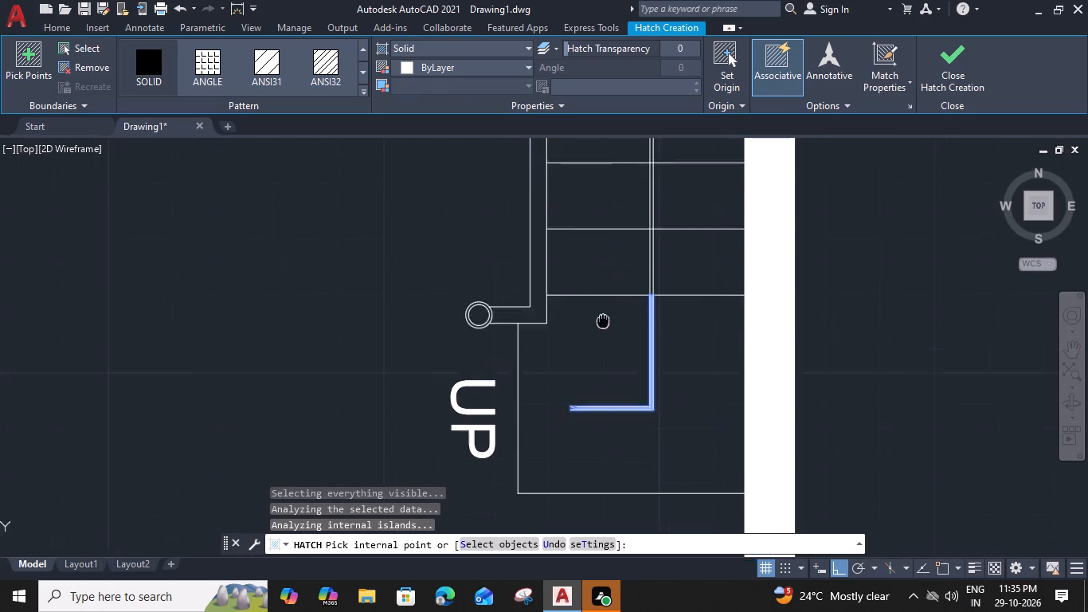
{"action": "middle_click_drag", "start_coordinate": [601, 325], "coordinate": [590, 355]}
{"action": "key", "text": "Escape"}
Trim the landing edge, the tread lines and the arrowhead's base where they cross between the two vertical shaft lines.
{"action": "type", "text": "TR"}
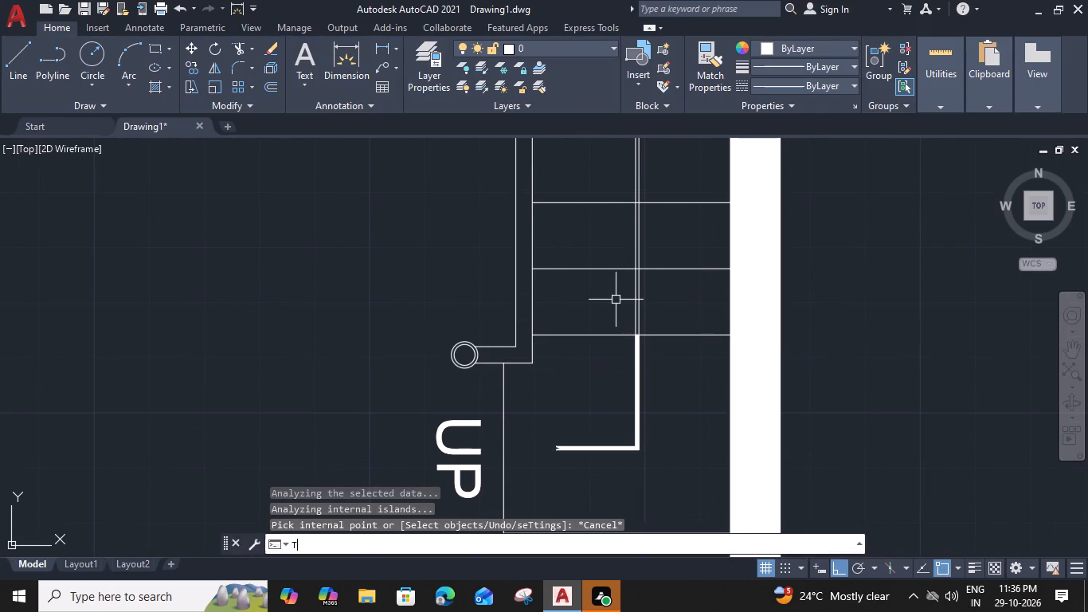
{"action": "key", "text": "space"}
{"action": "scroll", "coordinate": [637, 324], "scroll_direction": "up", "scroll_amount": 4}
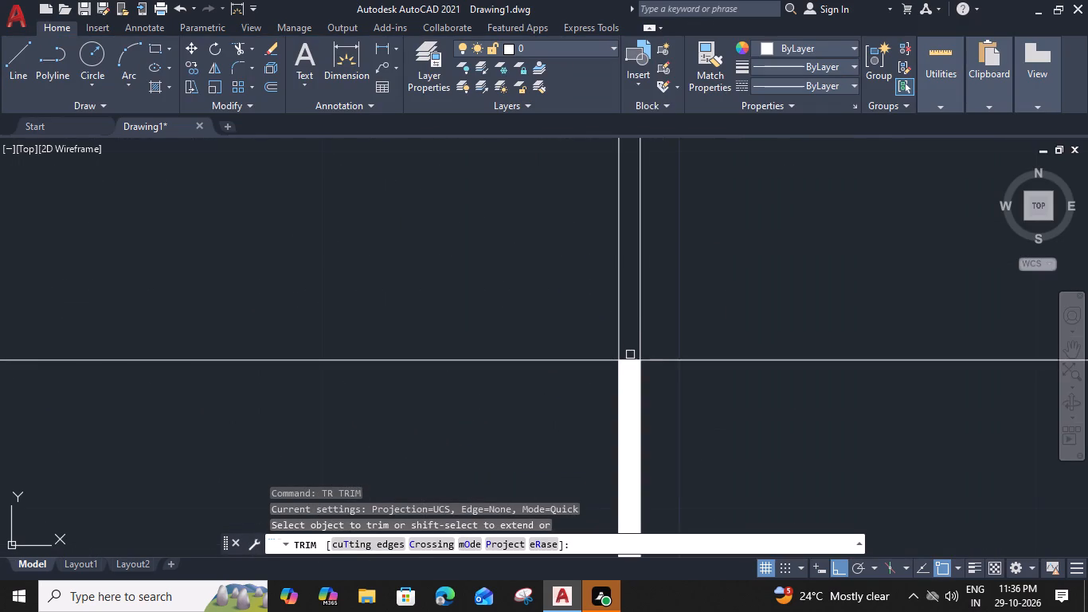
{"action": "left_click", "coordinate": [630, 356]}
{"action": "left_click", "coordinate": [700, 417]}
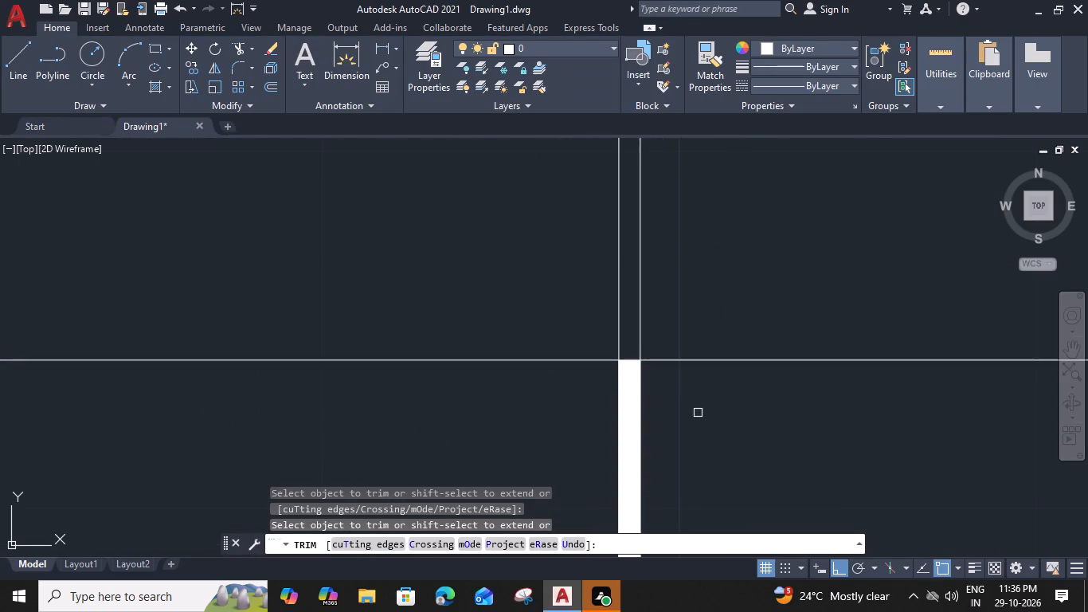
{"action": "scroll", "coordinate": [633, 320], "scroll_direction": "down", "scroll_amount": 1}
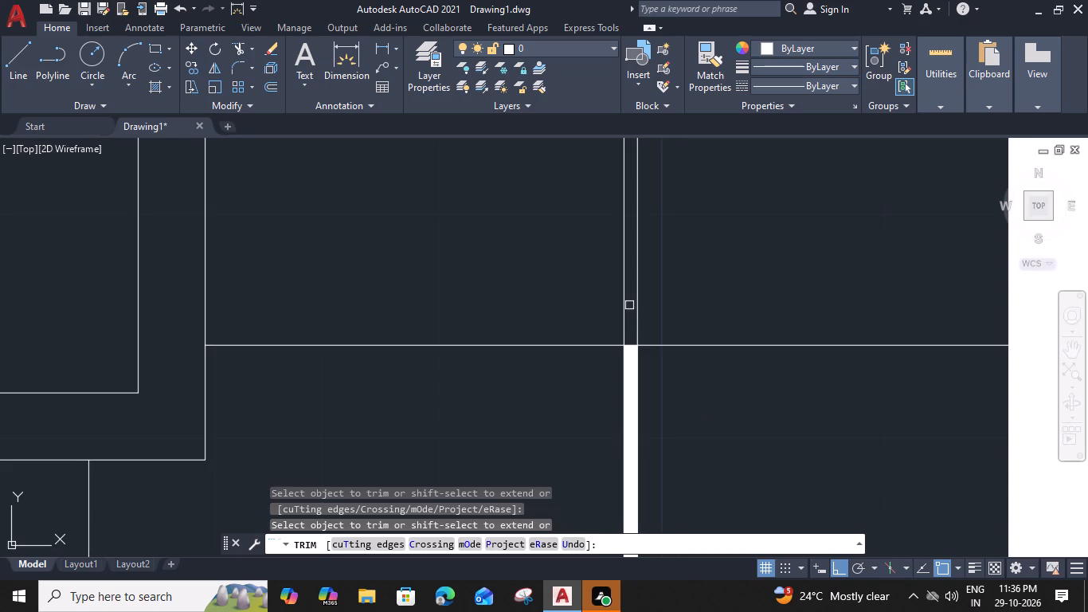
{"action": "left_click", "coordinate": [629, 304]}
{"action": "middle_click_drag", "start_coordinate": [631, 208], "coordinate": [610, 465]}
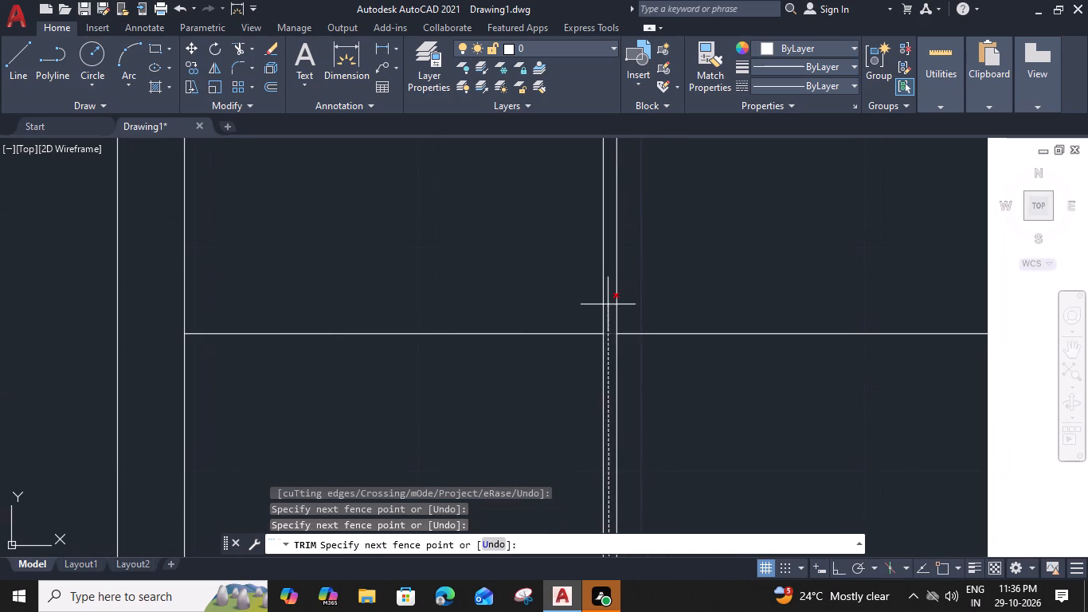
{"action": "left_click", "coordinate": [608, 303]}
{"action": "left_click", "coordinate": [608, 282]}
{"action": "middle_click_drag", "start_coordinate": [609, 239], "coordinate": [611, 284]}
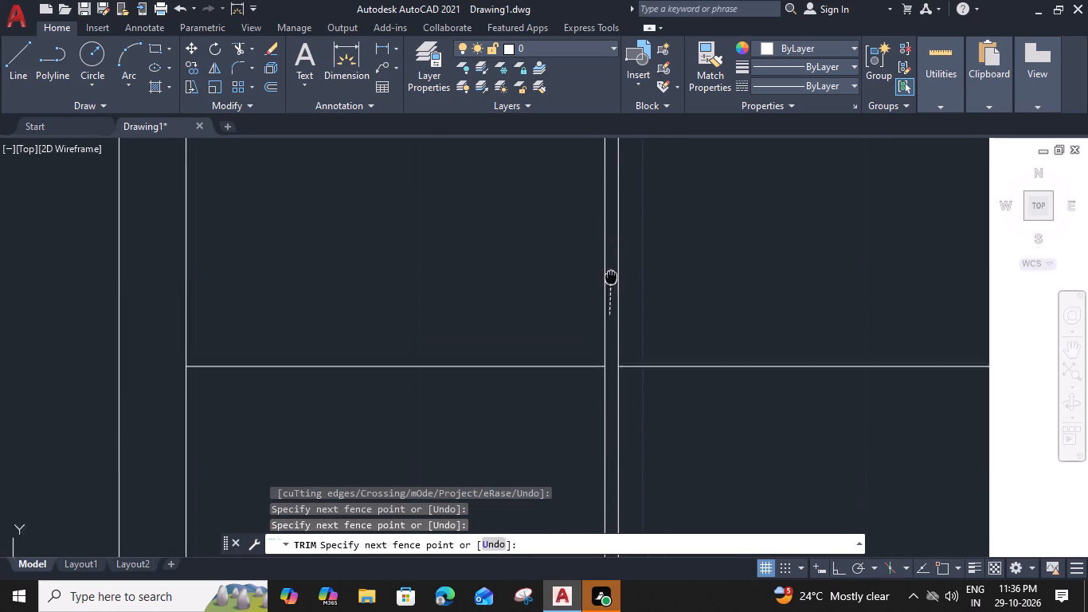
{"action": "middle_click_drag", "start_coordinate": [611, 284], "coordinate": [608, 518]}
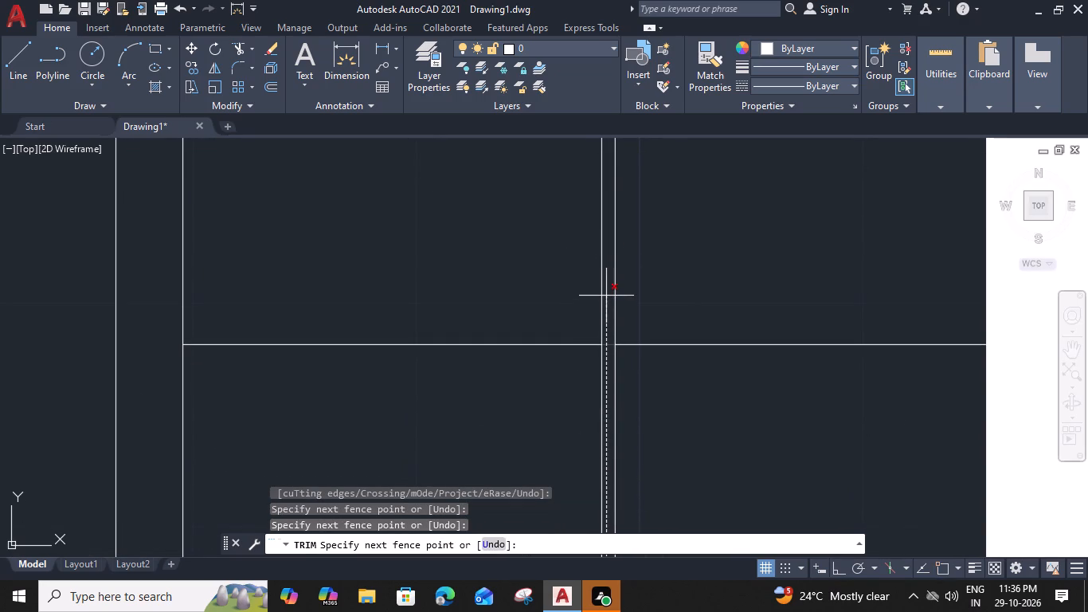
{"action": "middle_click_drag", "start_coordinate": [606, 295], "coordinate": [601, 551]}
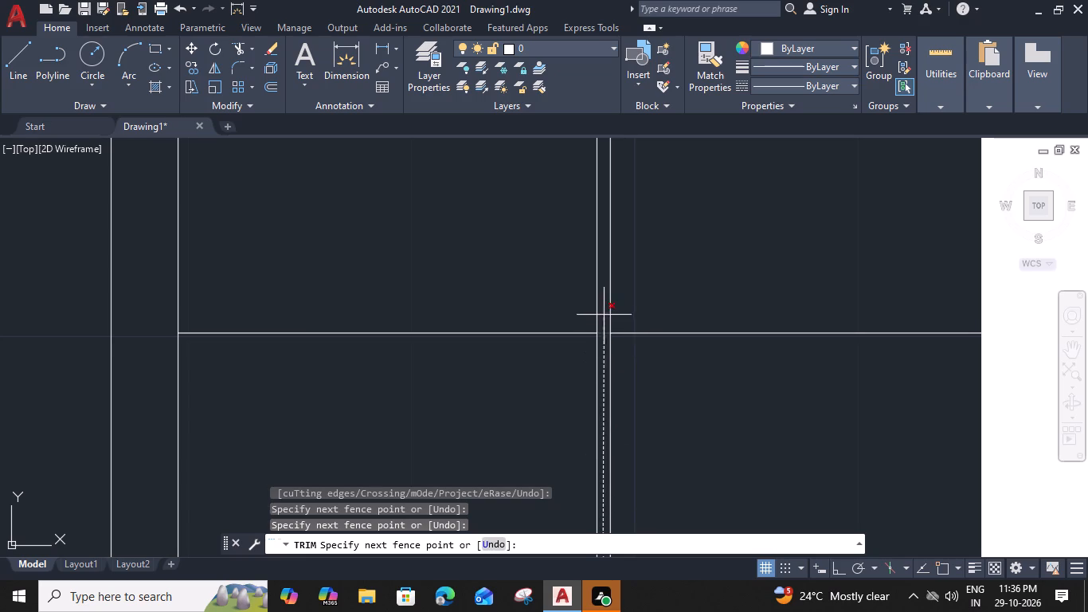
{"action": "middle_click_drag", "start_coordinate": [602, 307], "coordinate": [603, 547]}
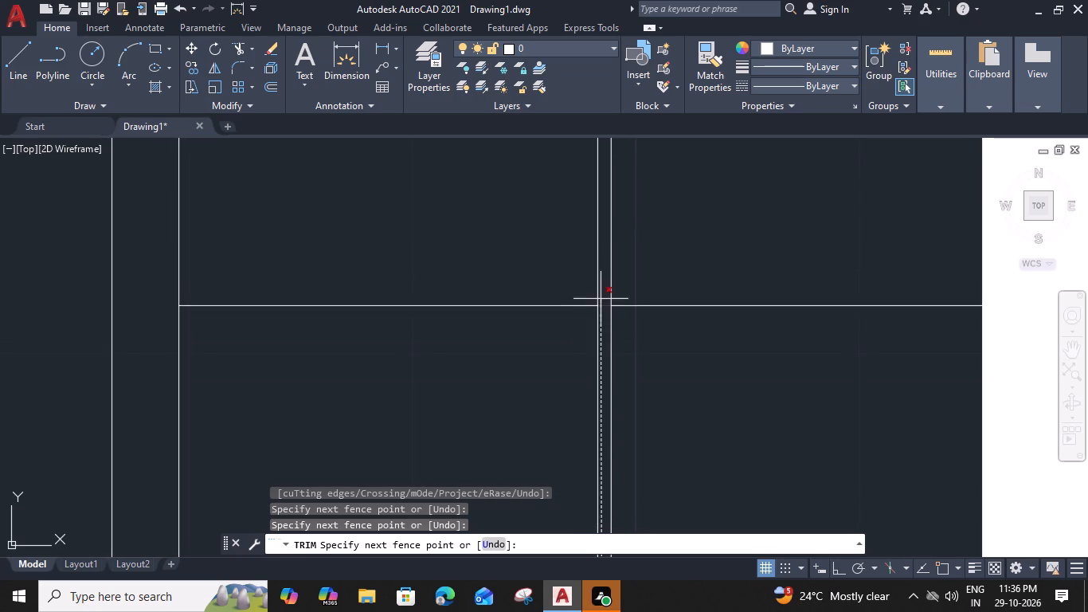
{"action": "middle_click_drag", "start_coordinate": [605, 284], "coordinate": [605, 469]}
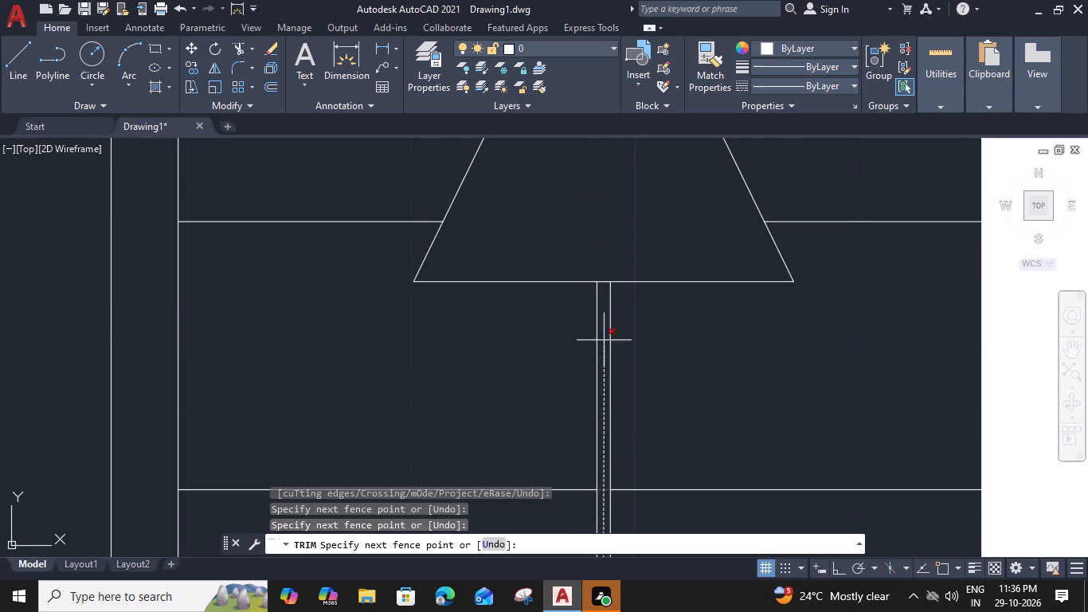
{"action": "left_click", "coordinate": [605, 268]}
{"action": "key", "text": "Escape"}
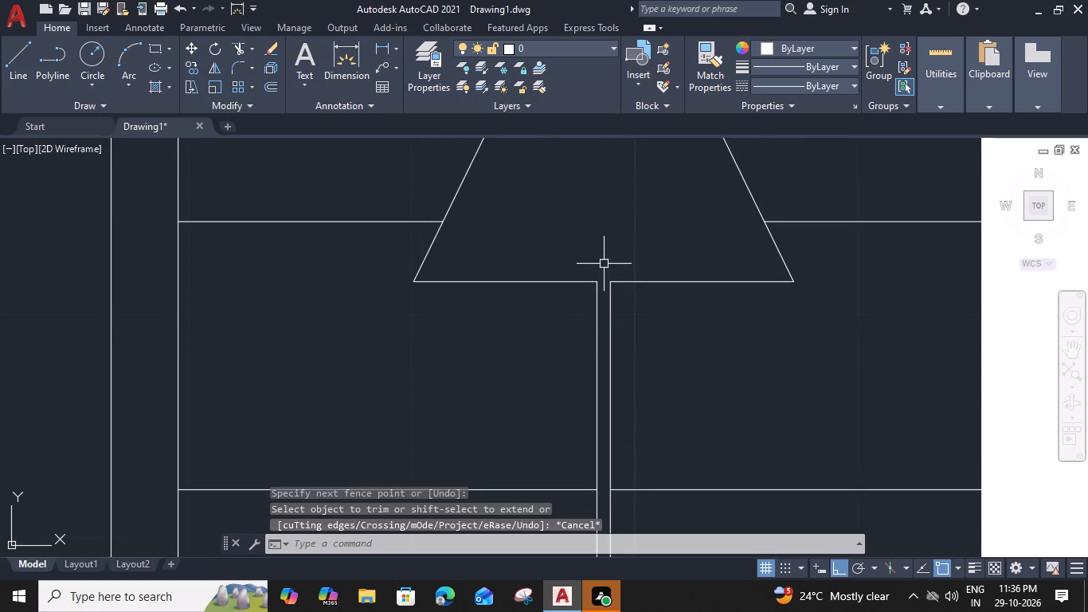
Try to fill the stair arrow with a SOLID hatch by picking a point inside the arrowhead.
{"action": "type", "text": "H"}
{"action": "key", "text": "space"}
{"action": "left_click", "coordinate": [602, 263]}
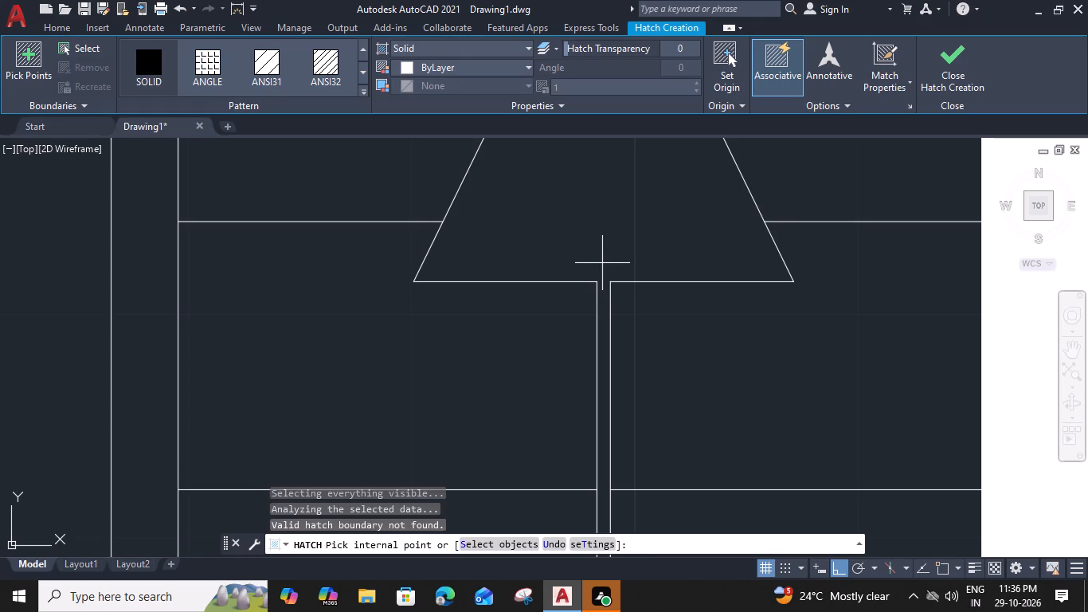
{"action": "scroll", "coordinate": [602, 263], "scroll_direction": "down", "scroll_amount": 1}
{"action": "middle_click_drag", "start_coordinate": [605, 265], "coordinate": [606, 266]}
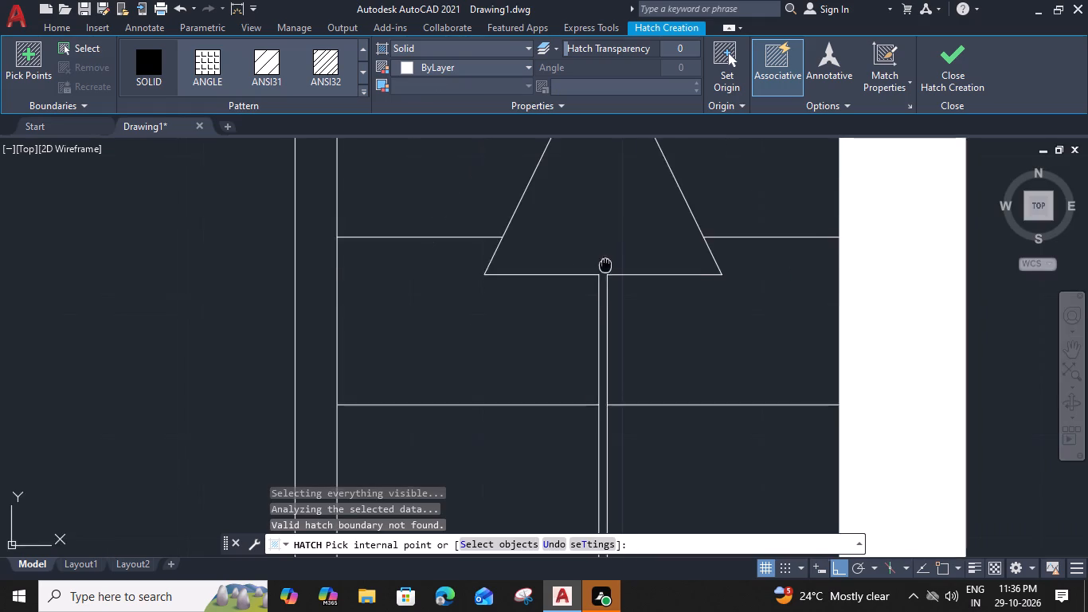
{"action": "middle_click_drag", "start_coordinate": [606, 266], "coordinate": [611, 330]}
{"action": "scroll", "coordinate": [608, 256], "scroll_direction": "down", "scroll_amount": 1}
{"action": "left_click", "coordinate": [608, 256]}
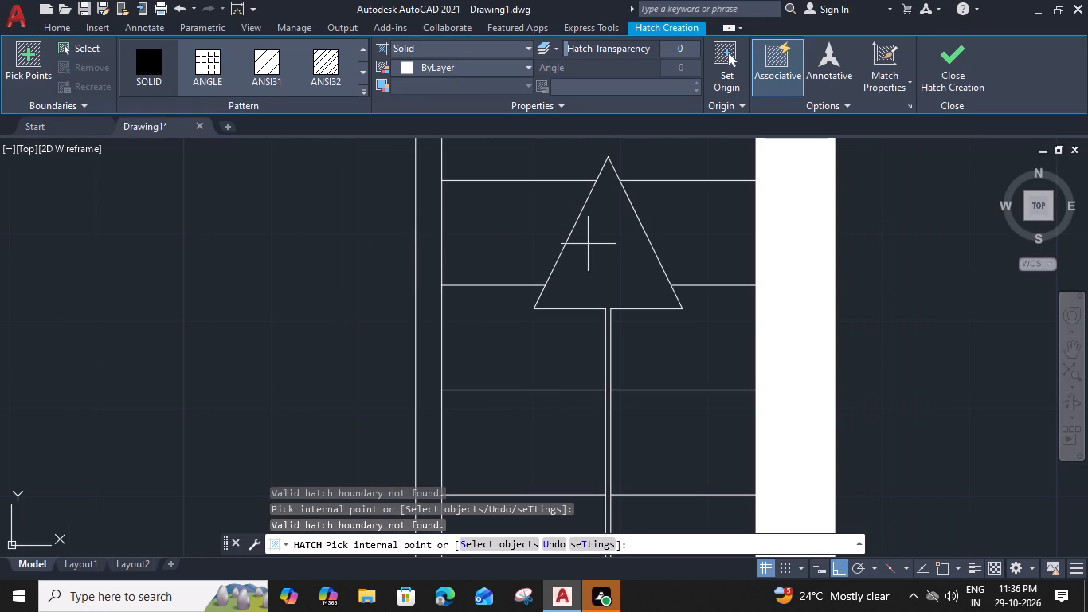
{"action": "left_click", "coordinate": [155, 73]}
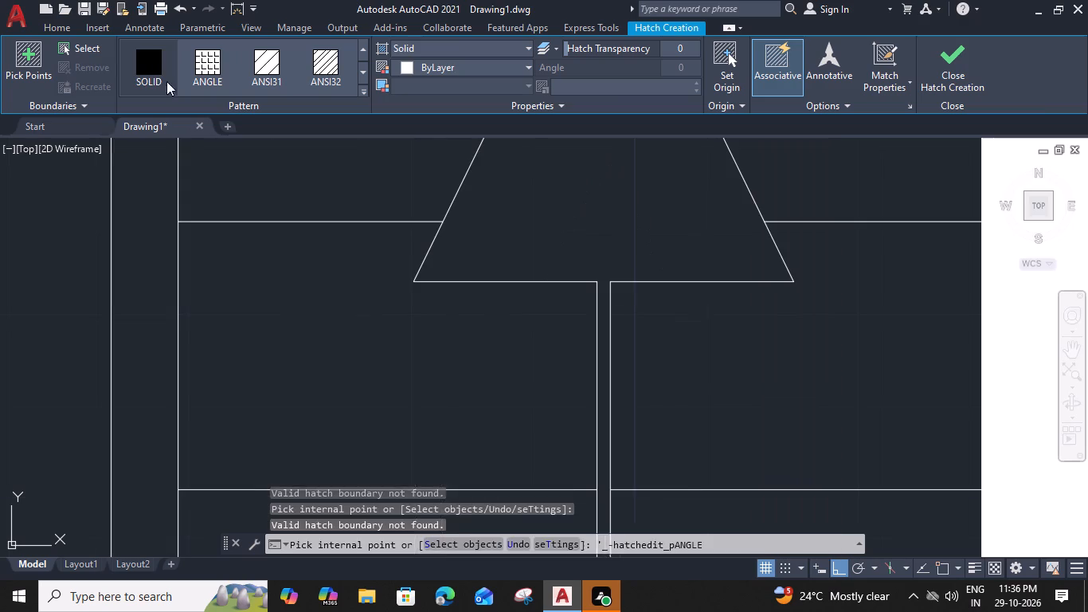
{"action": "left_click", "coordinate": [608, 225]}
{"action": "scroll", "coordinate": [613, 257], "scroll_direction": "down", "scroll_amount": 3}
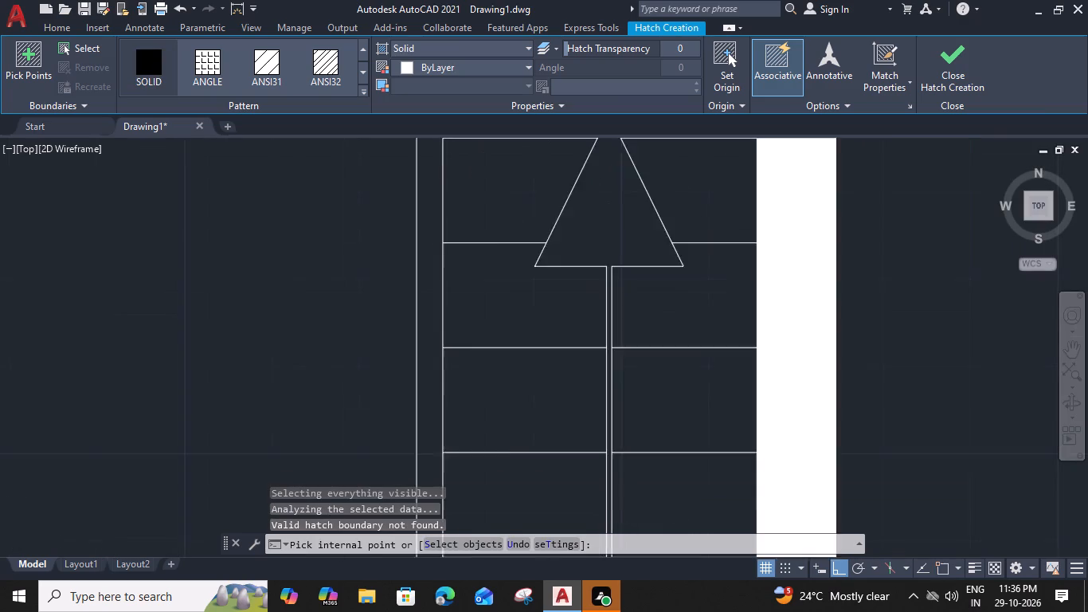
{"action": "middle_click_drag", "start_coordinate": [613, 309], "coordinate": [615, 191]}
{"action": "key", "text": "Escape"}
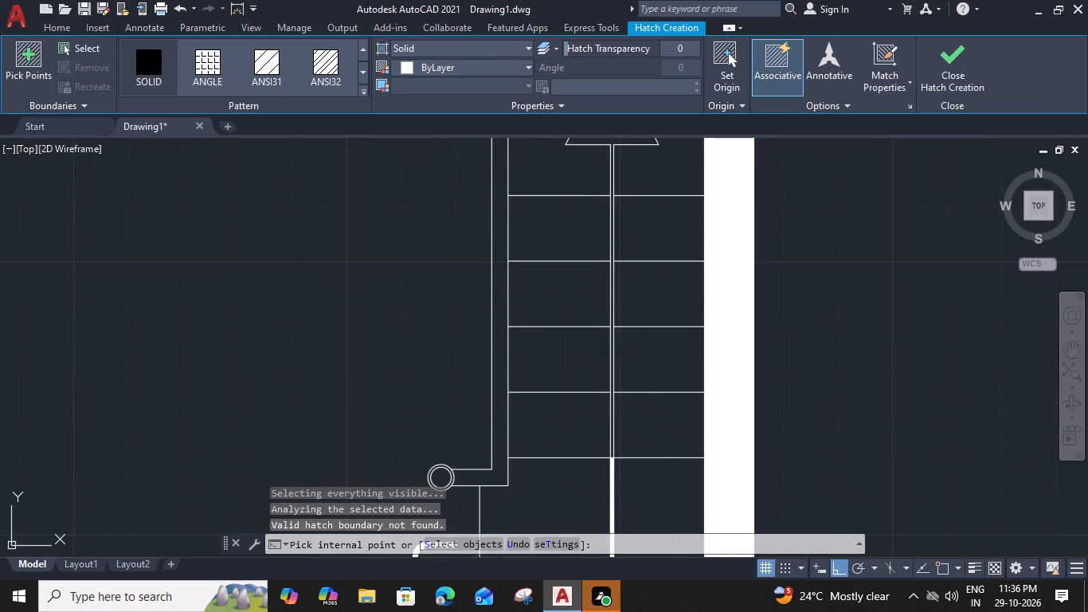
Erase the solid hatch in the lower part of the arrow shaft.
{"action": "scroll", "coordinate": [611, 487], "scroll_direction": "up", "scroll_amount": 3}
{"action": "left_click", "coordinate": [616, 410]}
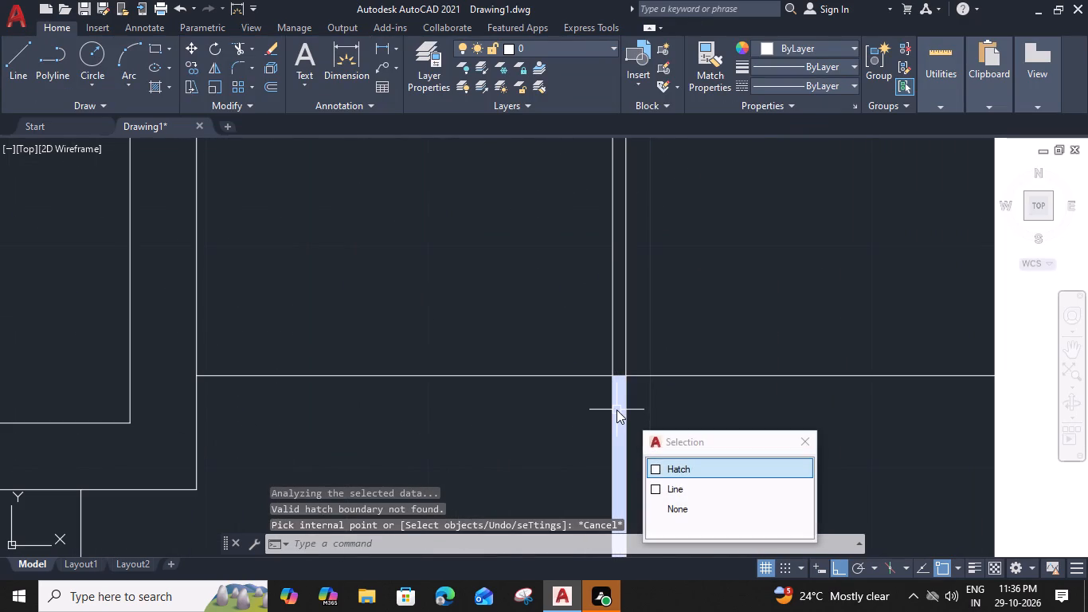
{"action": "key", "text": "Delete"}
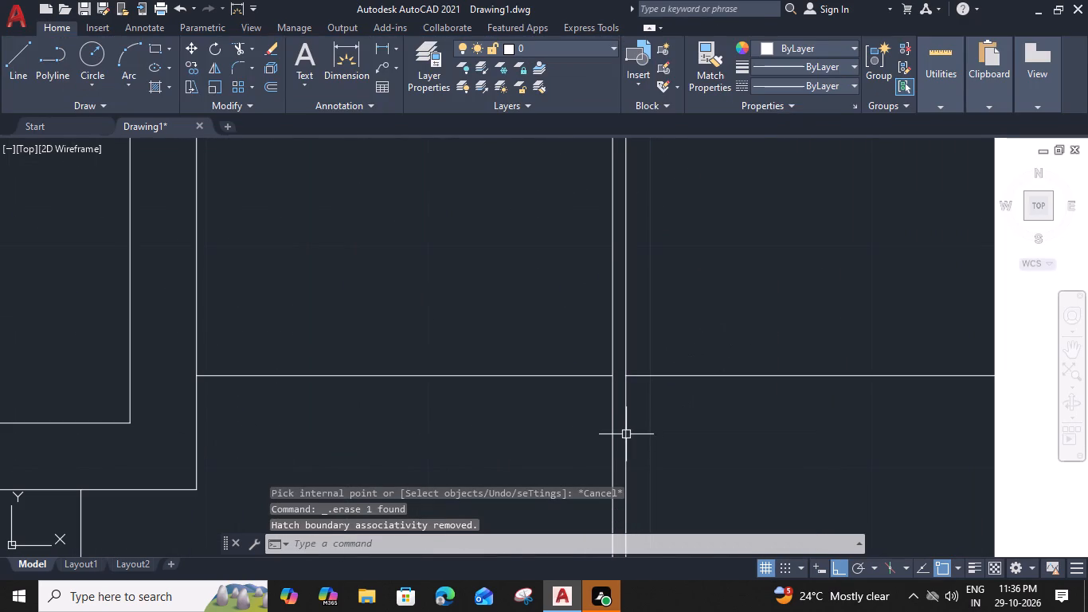
Hatch the whole stair direction arrow, from arrowhead to notched tail, with the SOLID pattern.
{"action": "key", "text": "h"}
{"action": "key", "text": "space"}
{"action": "scroll", "coordinate": [602, 410], "scroll_direction": "down", "scroll_amount": 4}
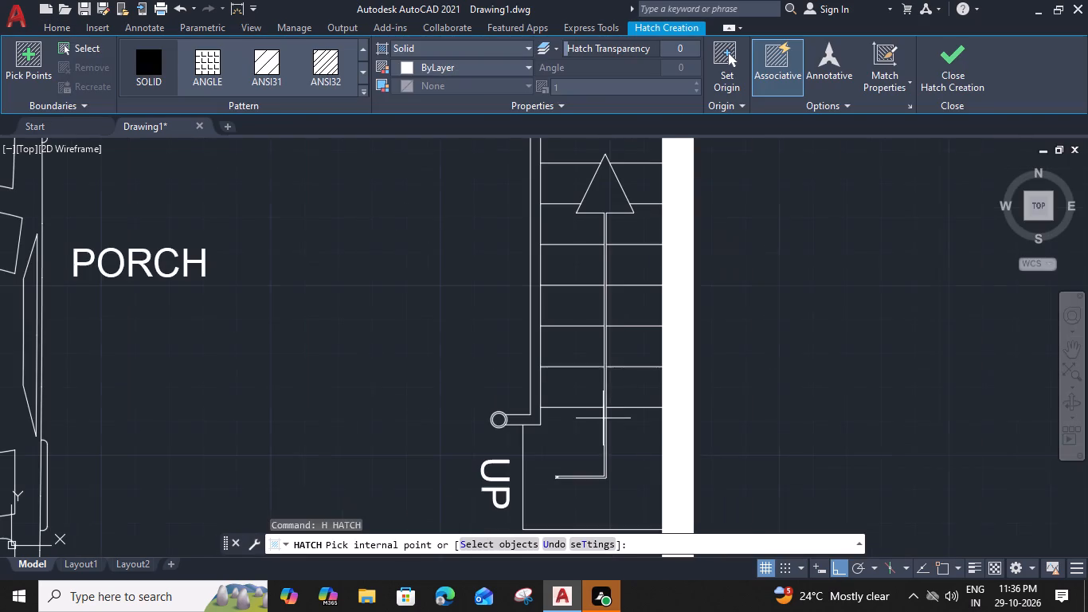
{"action": "left_click", "coordinate": [609, 194]}
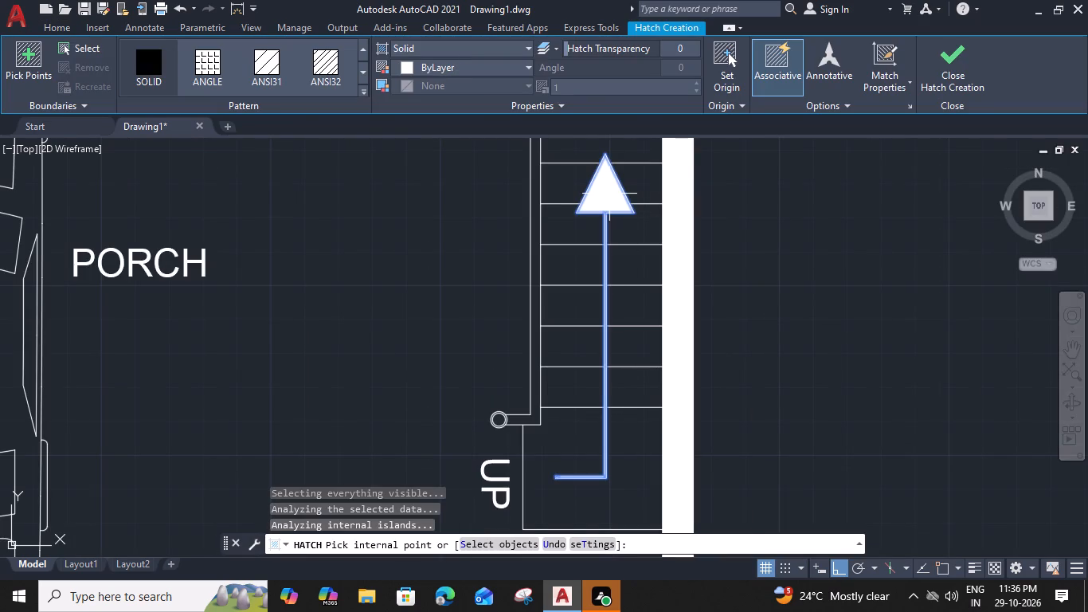
{"action": "left_click", "coordinate": [946, 57]}
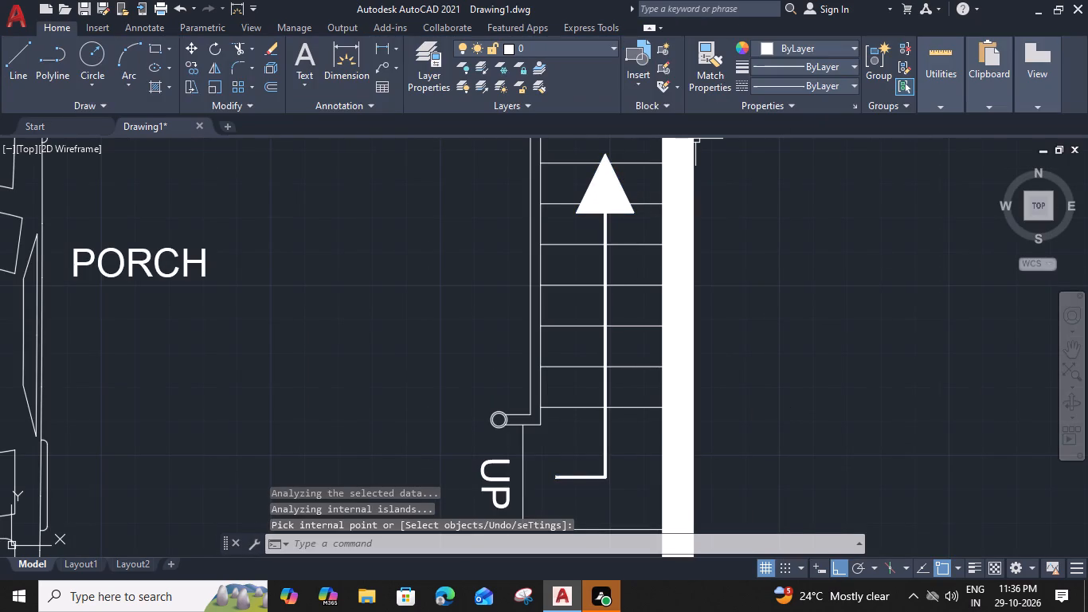
Copy the PORCH label straight down to just outside the front boundary wall, below the main opening.
{"action": "scroll", "coordinate": [626, 414], "scroll_direction": "down", "scroll_amount": 2}
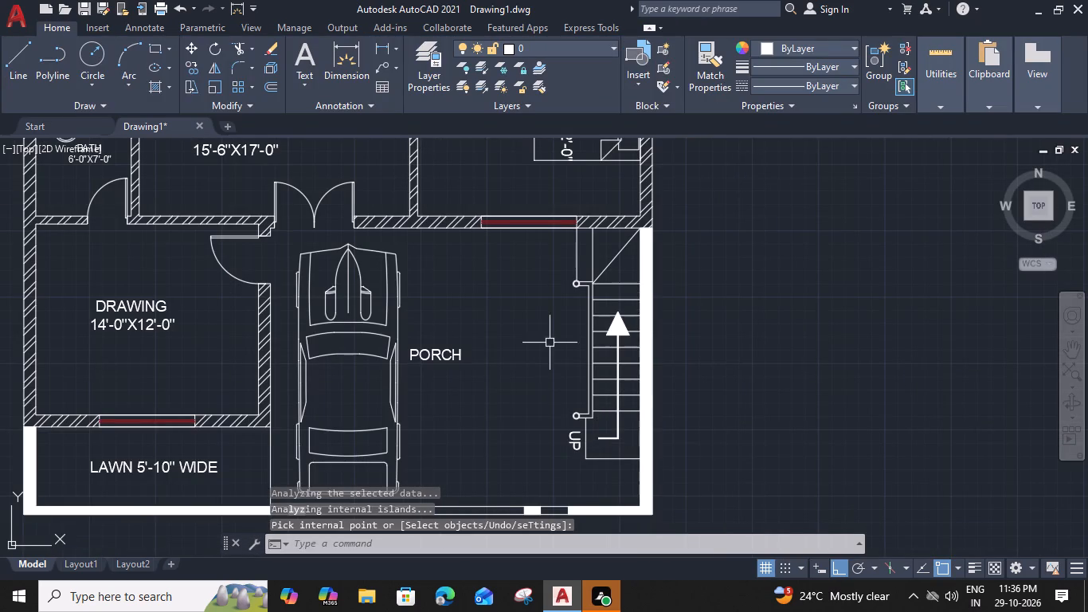
{"action": "middle_click_drag", "start_coordinate": [551, 350], "coordinate": [672, 297]}
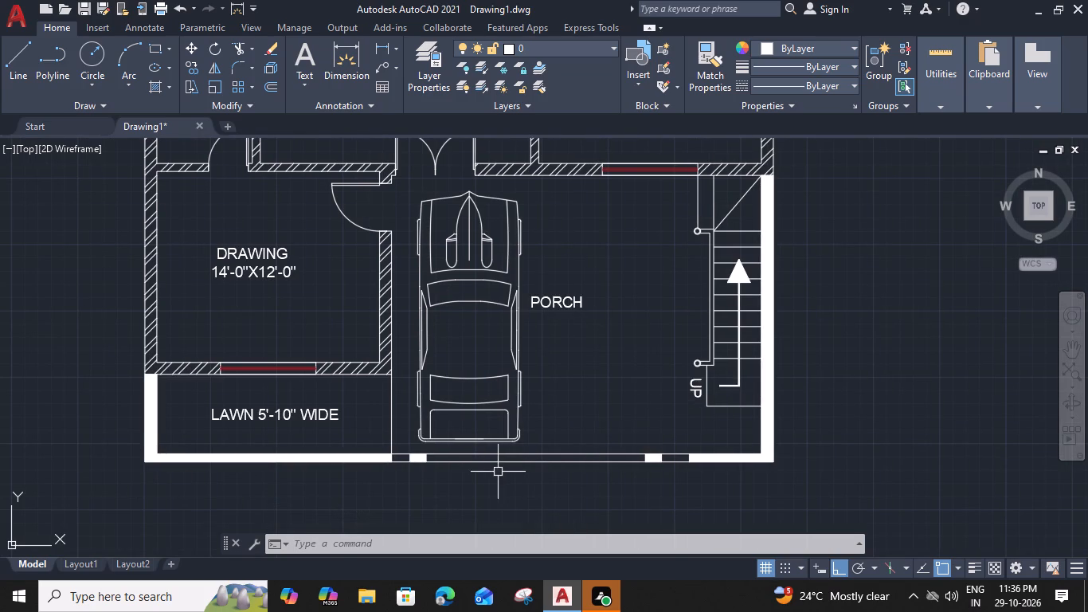
{"action": "left_click", "coordinate": [577, 308]}
{"action": "type", "text": "CO"}
{"action": "key", "text": "space"}
{"action": "left_click", "coordinate": [531, 312]}
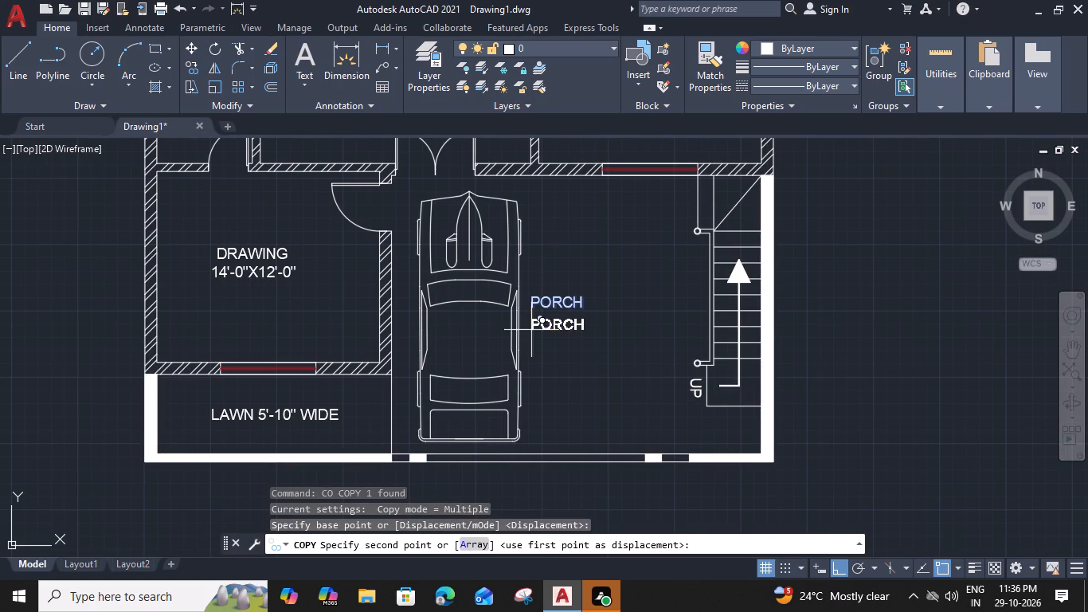
{"action": "left_click", "coordinate": [530, 484]}
{"action": "key", "text": "Escape"}
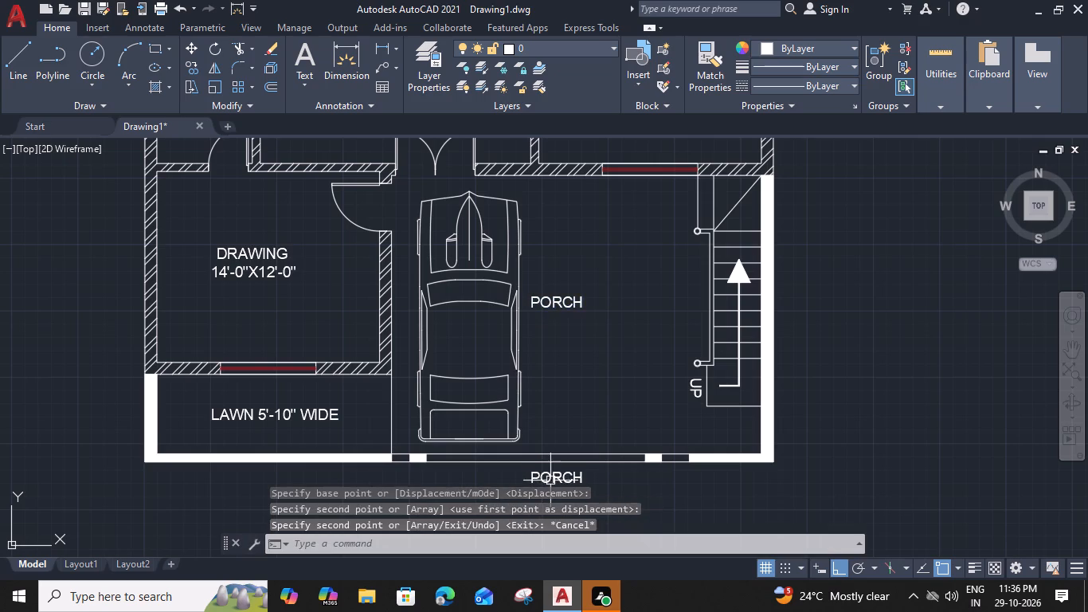
Change the copied label below the front boundary wall to GATE and narrow its text box to fit the word.
{"action": "double_click", "coordinate": [553, 480]}
{"action": "middle_click_drag", "start_coordinate": [568, 422], "coordinate": [587, 325]}
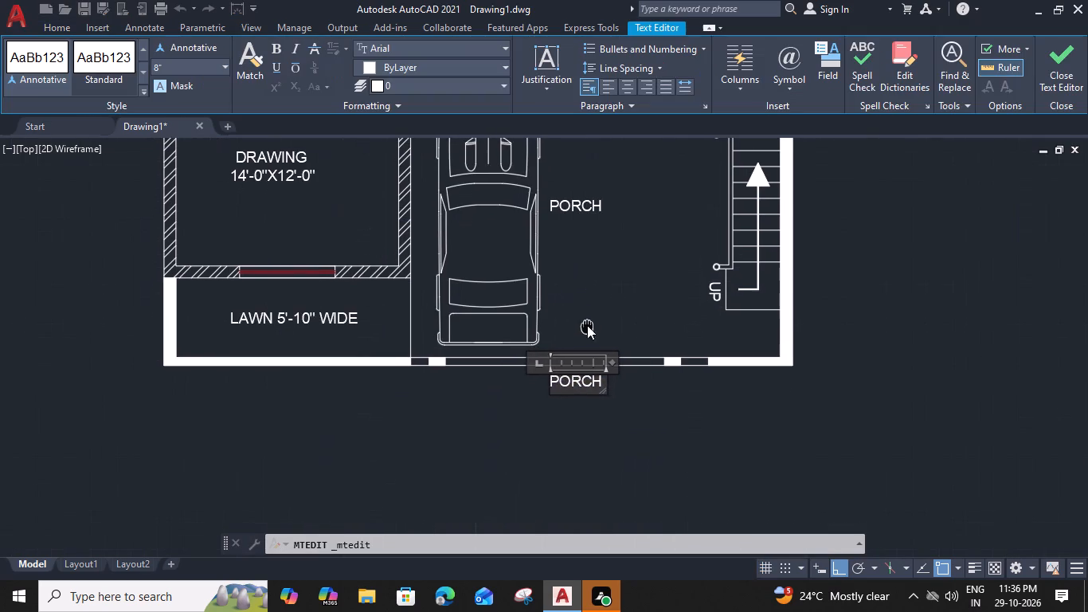
{"action": "scroll", "coordinate": [586, 402], "scroll_direction": "up", "scroll_amount": 1}
{"action": "left_click_drag", "start_coordinate": [611, 375], "coordinate": [519, 365]}
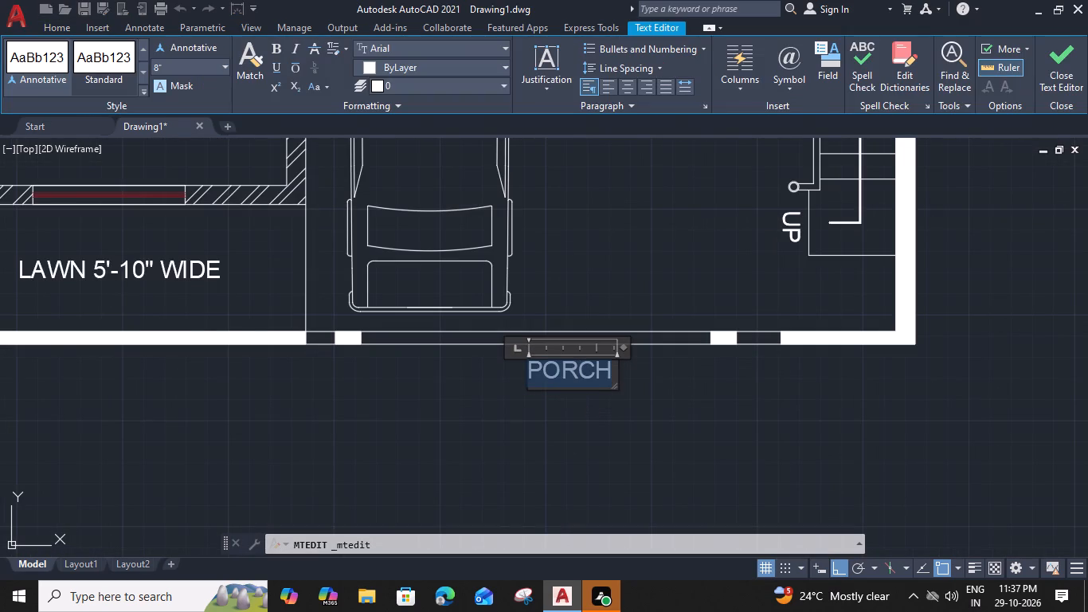
{"action": "left_click_drag", "start_coordinate": [519, 365], "coordinate": [519, 365]}
{"action": "type", "text": "GATE"}
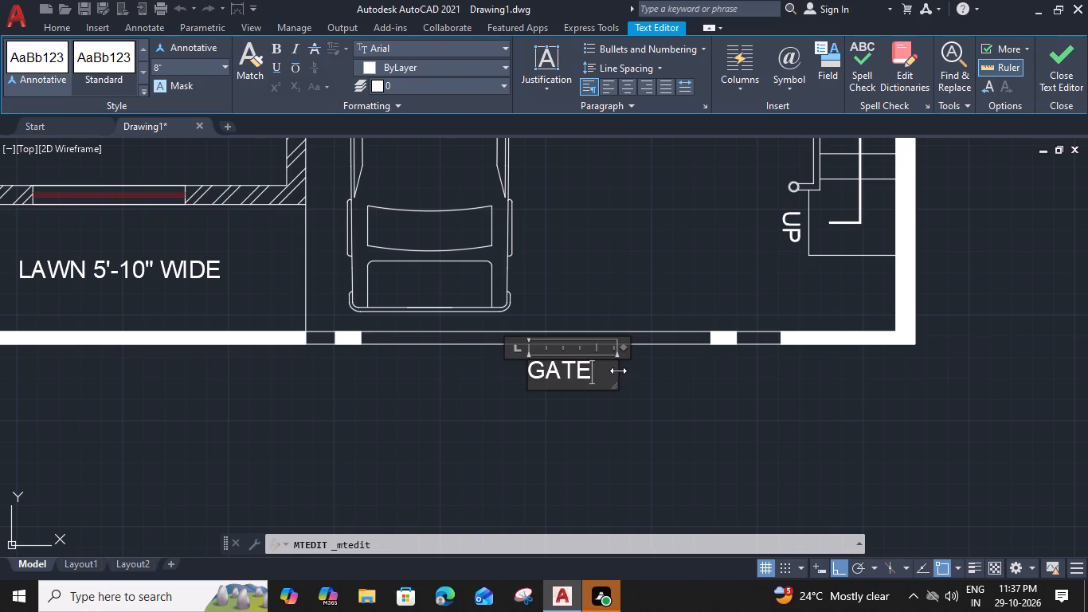
{"action": "left_click_drag", "start_coordinate": [618, 371], "coordinate": [599, 366]}
{"action": "left_click", "coordinate": [620, 394]}
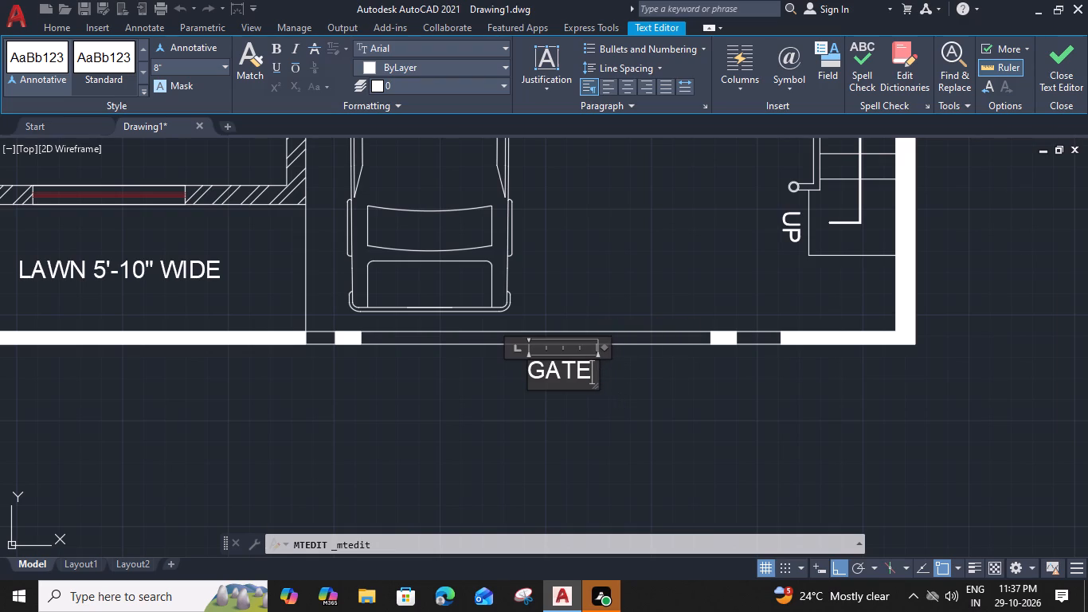
Copy the GATE label horizontally to below the front boundary wall's outer corner on the stair side.
{"action": "left_click", "coordinate": [581, 369]}
{"action": "key", "text": "c"}
{"action": "key", "text": "o"}
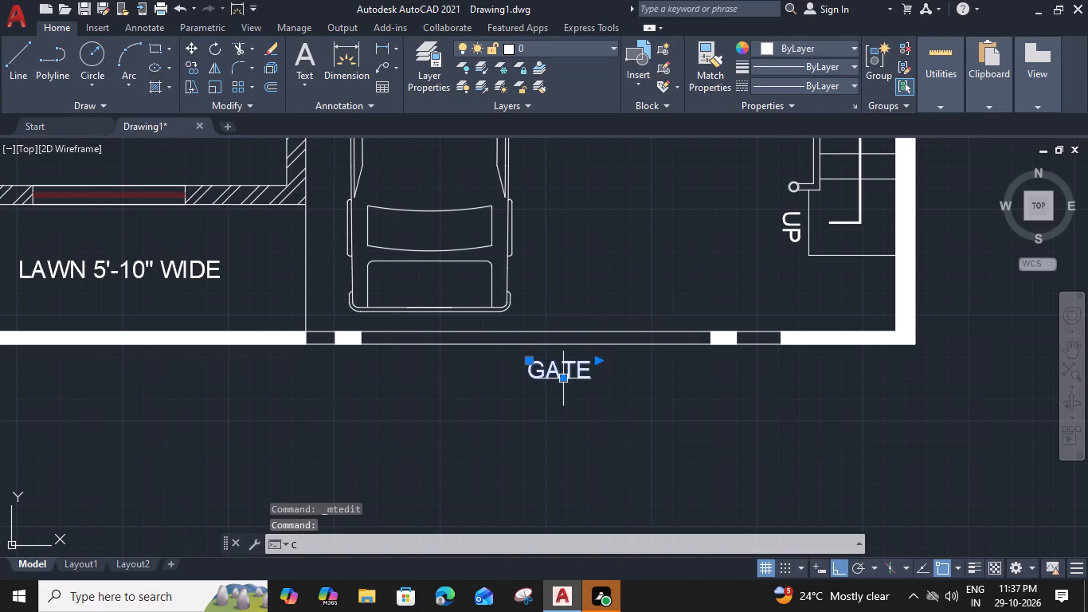
{"action": "key", "text": "space"}
{"action": "left_click", "coordinate": [597, 382]}
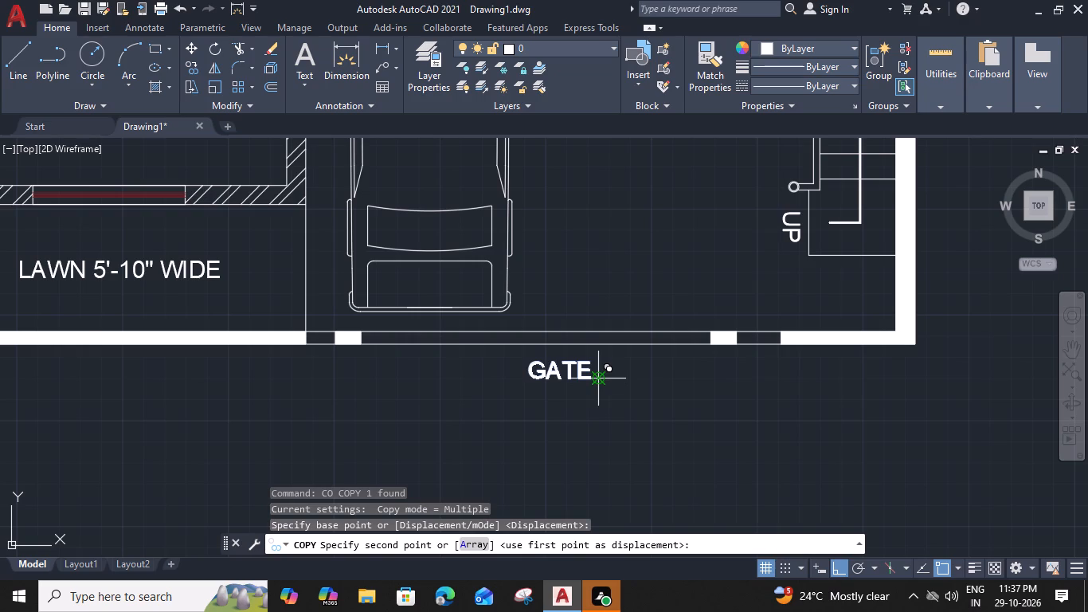
{"action": "left_click", "coordinate": [894, 410]}
{"action": "key", "text": "Escape"}
Change the copied label to NOURTH FACE and widen its text box so the words fit on one line.
{"action": "double_click", "coordinate": [850, 377]}
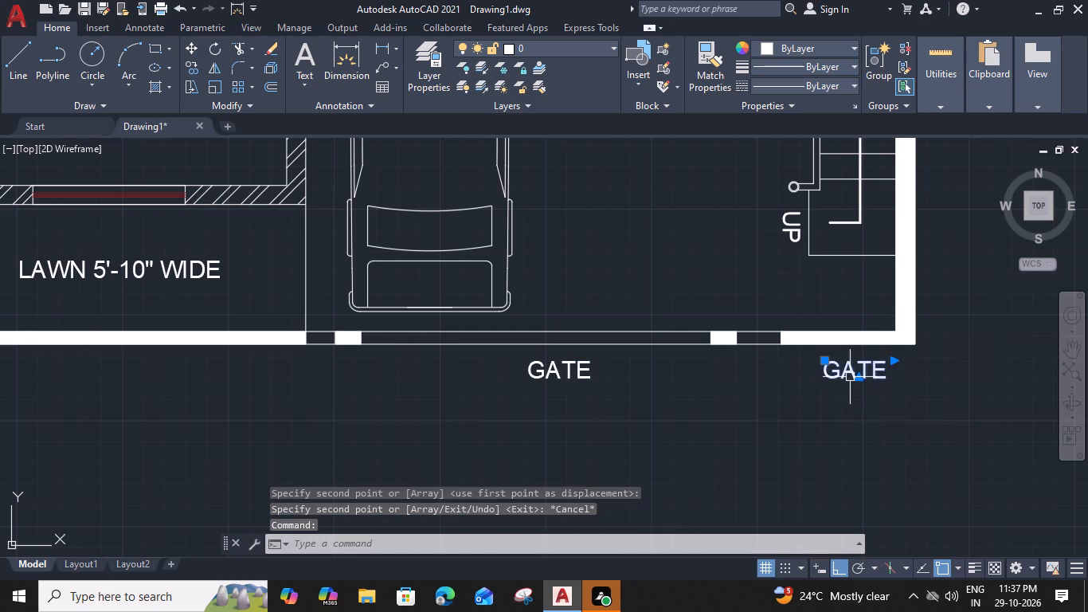
{"action": "scroll", "coordinate": [868, 390], "scroll_direction": "up", "scroll_amount": 1}
{"action": "left_click_drag", "start_coordinate": [898, 368], "coordinate": [788, 373]}
{"action": "left_click", "coordinate": [912, 355]}
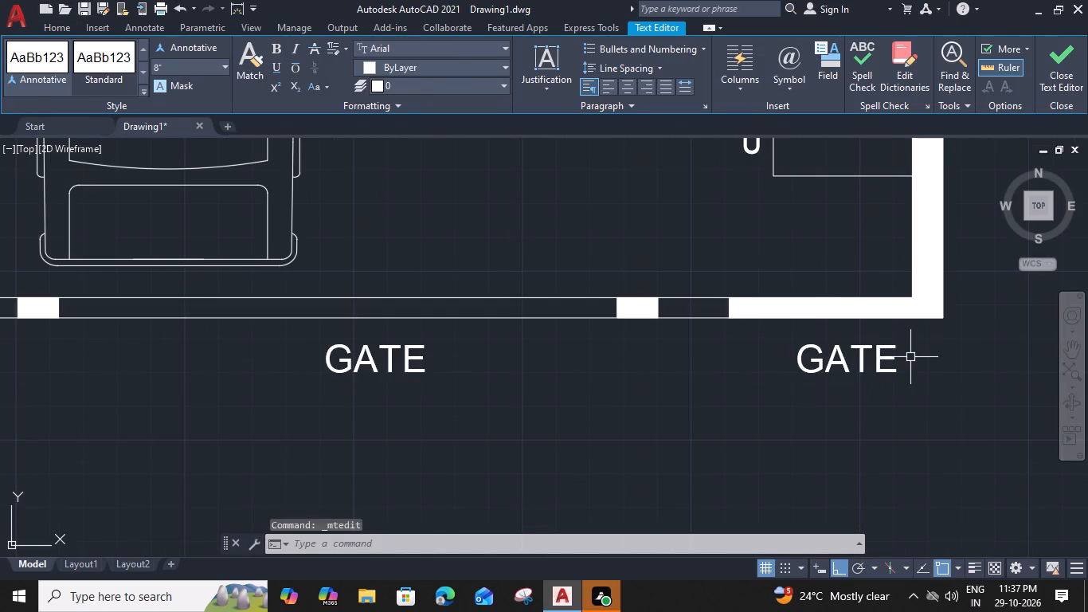
{"action": "scroll", "coordinate": [893, 359], "scroll_direction": "down", "scroll_amount": 2}
{"action": "middle_click_drag", "start_coordinate": [893, 359], "coordinate": [761, 358]}
{"action": "double_click", "coordinate": [761, 359]}
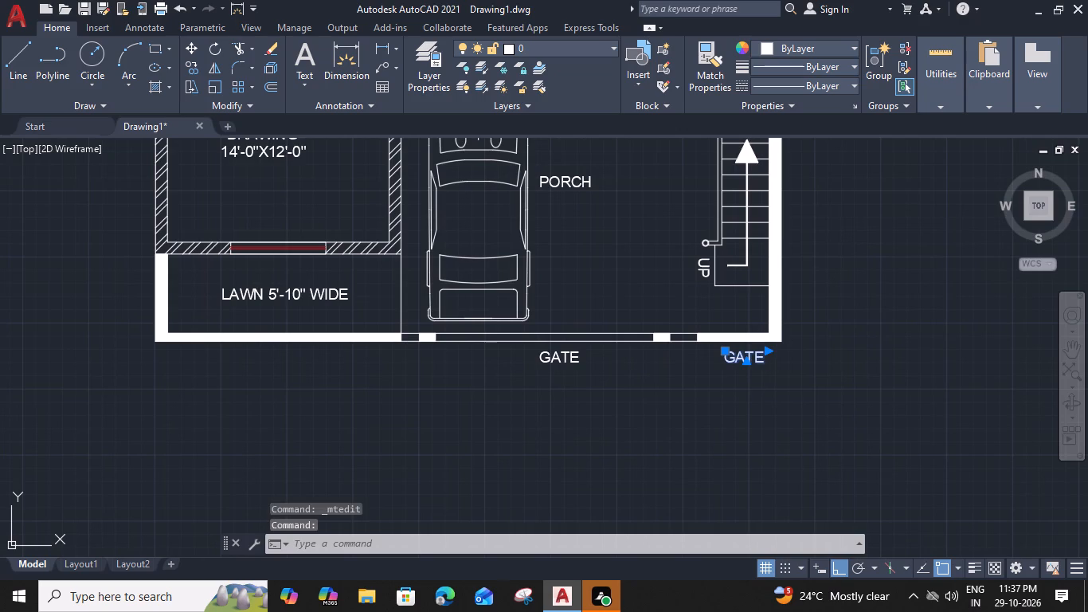
{"action": "scroll", "coordinate": [773, 364], "scroll_direction": "up", "scroll_amount": 1}
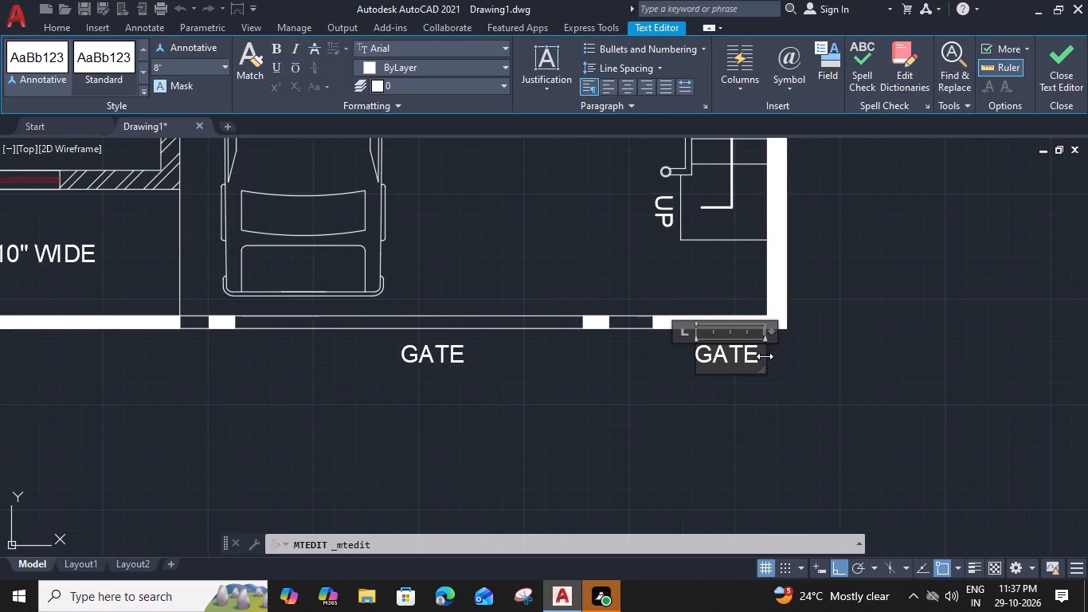
{"action": "left_click_drag", "start_coordinate": [765, 357], "coordinate": [843, 359]}
{"action": "left_click_drag", "start_coordinate": [769, 359], "coordinate": [691, 360]}
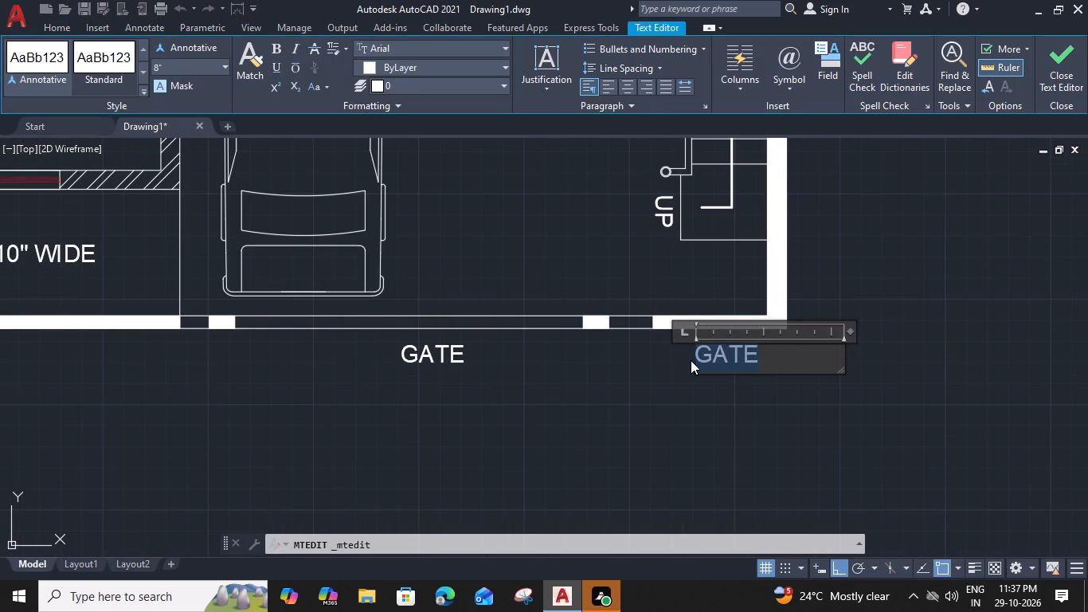
{"action": "type", "text": "NOURTH"}
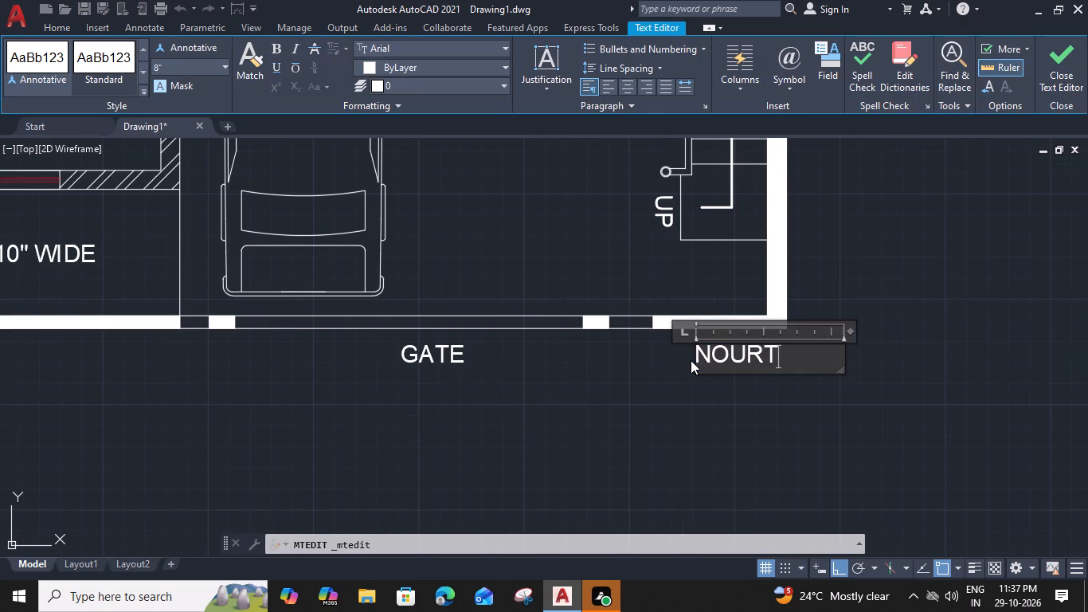
{"action": "key", "text": "space"}
{"action": "type", "text": "FACE"}
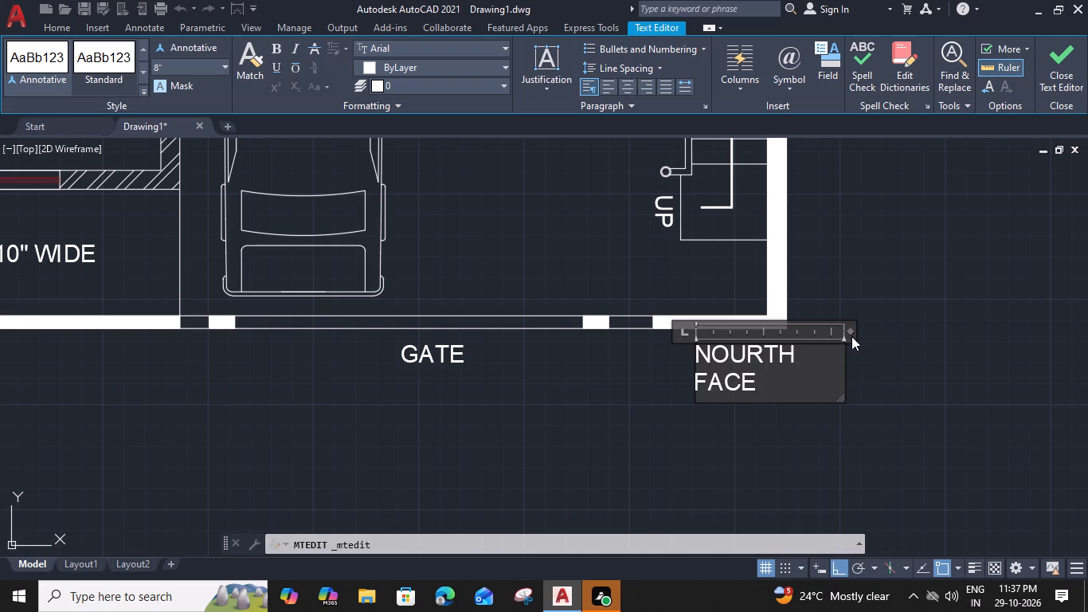
{"action": "left_click_drag", "start_coordinate": [849, 333], "coordinate": [873, 334]}
{"action": "left_click", "coordinate": [867, 439]}
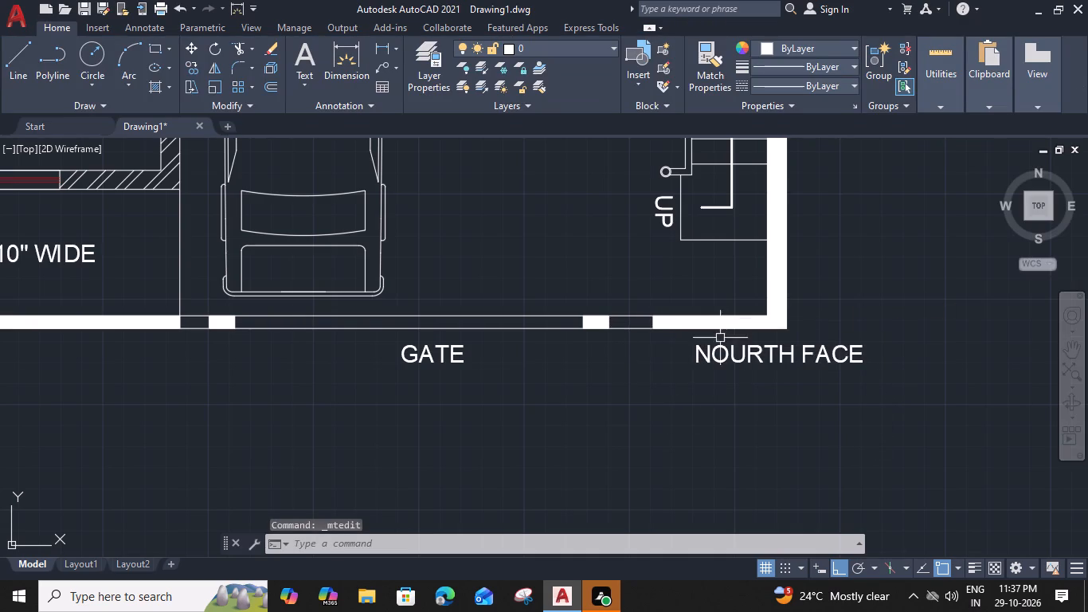
Move the NOURTH FACE label horizontally toward GATE so it ends beneath the boundary wall's outer corner.
{"action": "left_click", "coordinate": [705, 360]}
{"action": "type", "text": "M"}
{"action": "key", "text": "space"}
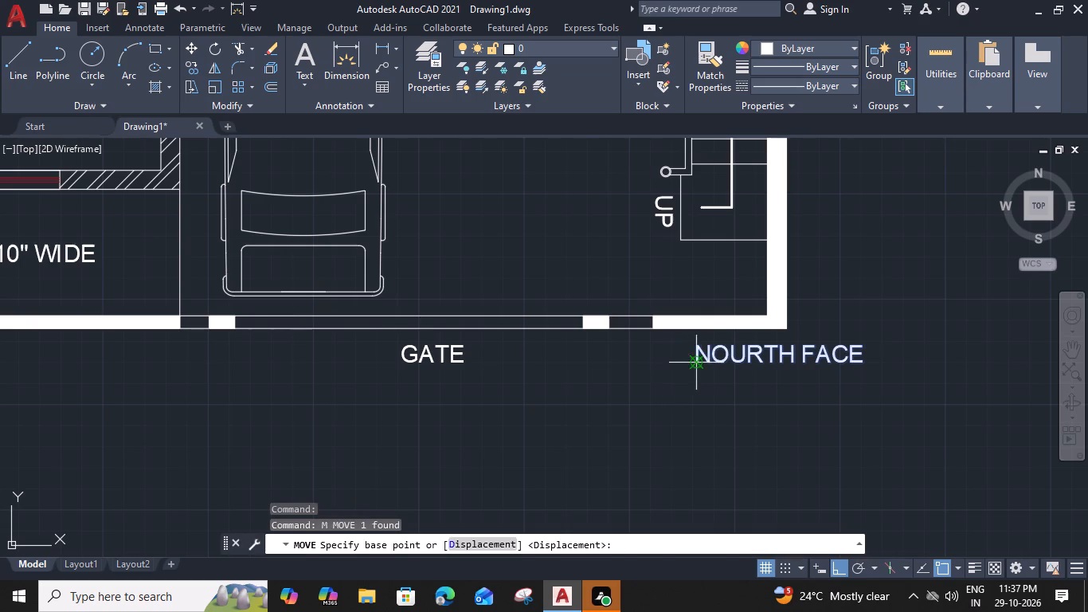
{"action": "left_click", "coordinate": [694, 363]}
{"action": "left_click", "coordinate": [614, 368]}
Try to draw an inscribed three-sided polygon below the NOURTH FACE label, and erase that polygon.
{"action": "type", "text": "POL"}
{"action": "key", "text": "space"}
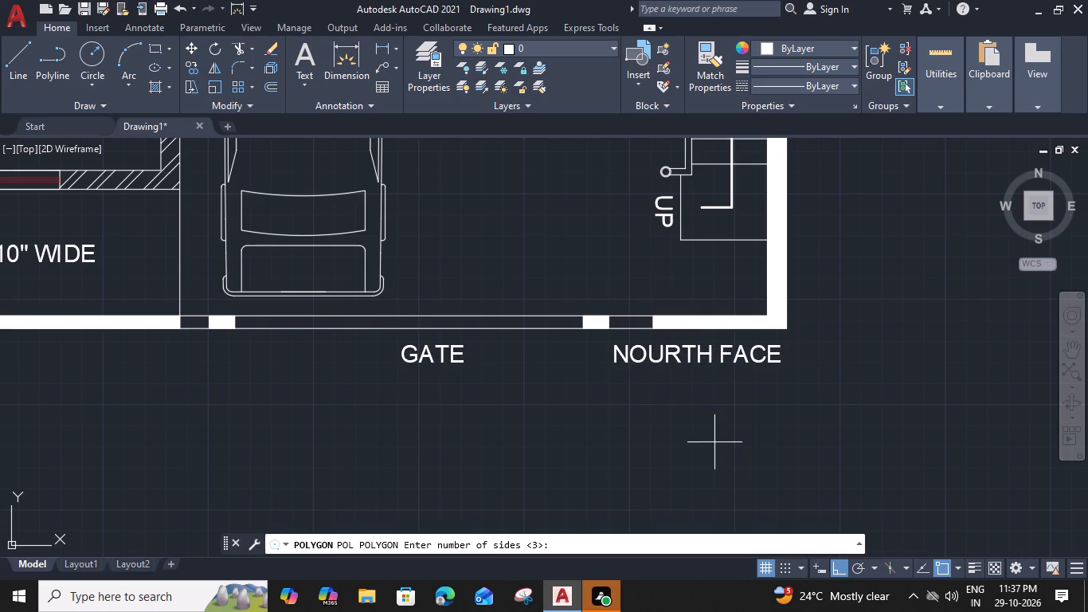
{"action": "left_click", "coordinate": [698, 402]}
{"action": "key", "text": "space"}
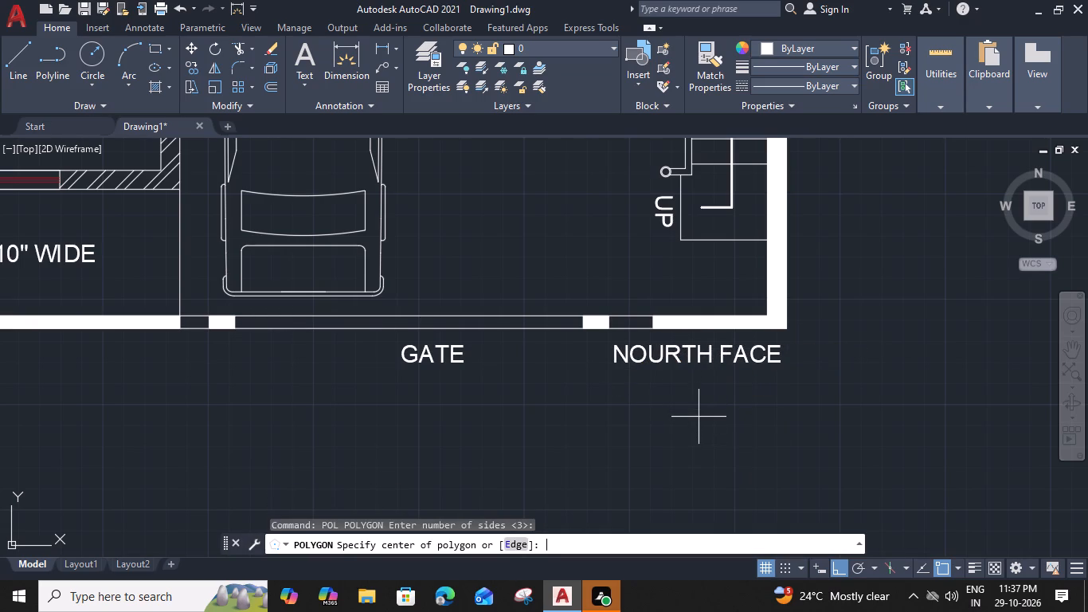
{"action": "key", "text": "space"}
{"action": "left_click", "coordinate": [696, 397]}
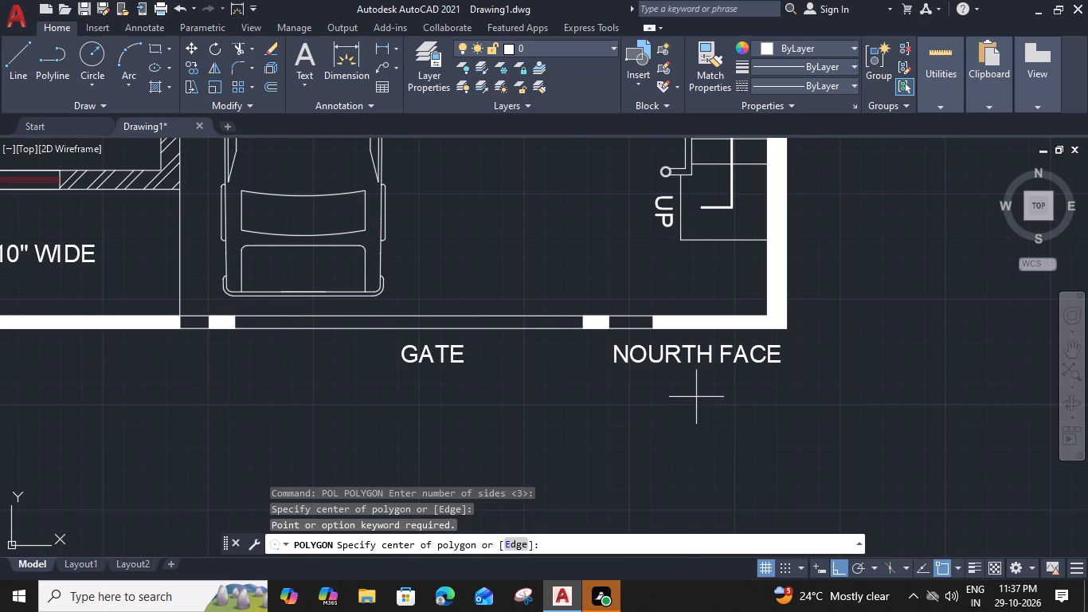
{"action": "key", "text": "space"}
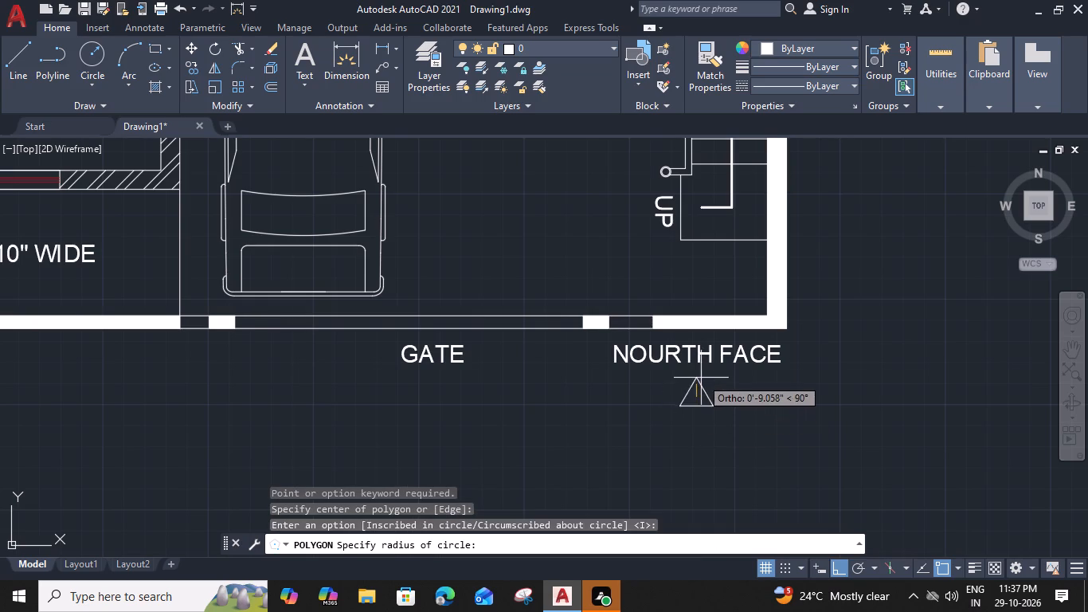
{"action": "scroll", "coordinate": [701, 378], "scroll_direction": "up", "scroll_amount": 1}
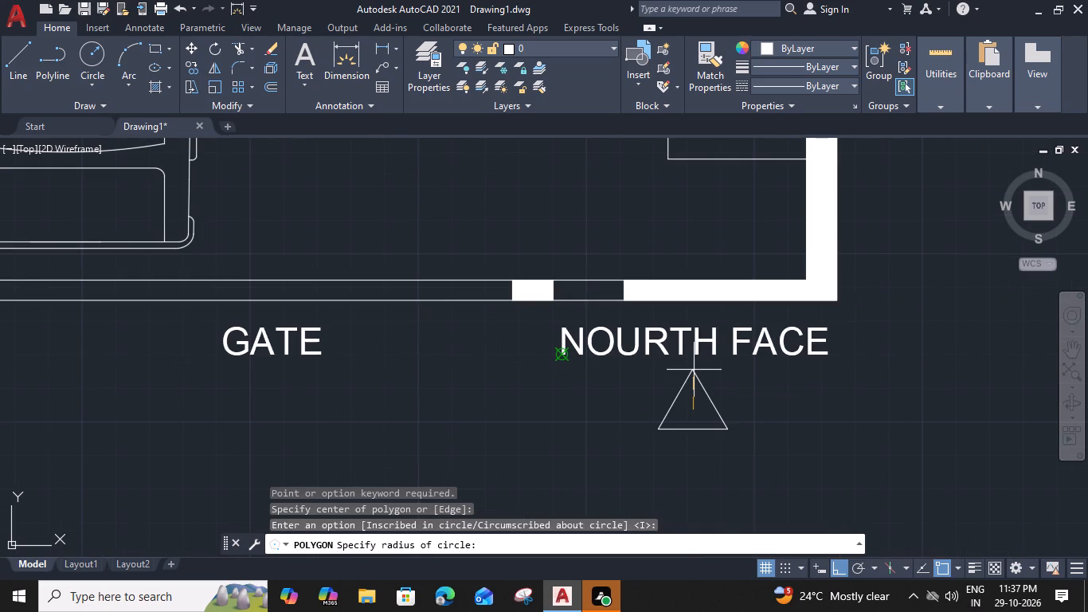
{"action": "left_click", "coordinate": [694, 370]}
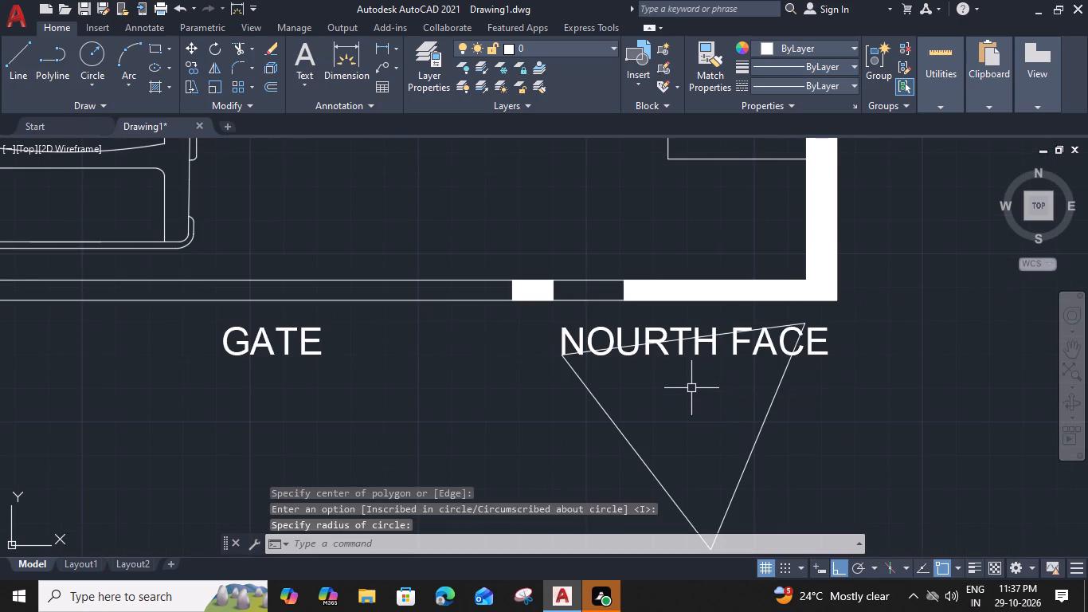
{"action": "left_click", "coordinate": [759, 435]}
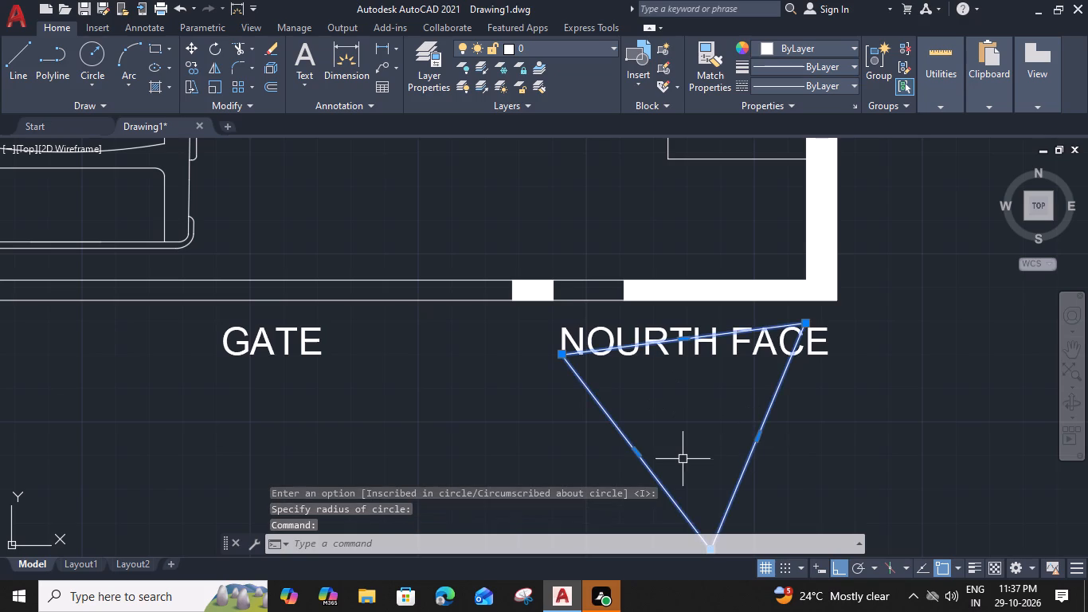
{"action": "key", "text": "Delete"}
Draw an inscribed three-sided polygon centred below the NOURTH FACE label, with its apex pointing up at the text.
{"action": "key", "text": "p"}
{"action": "key", "text": "l"}
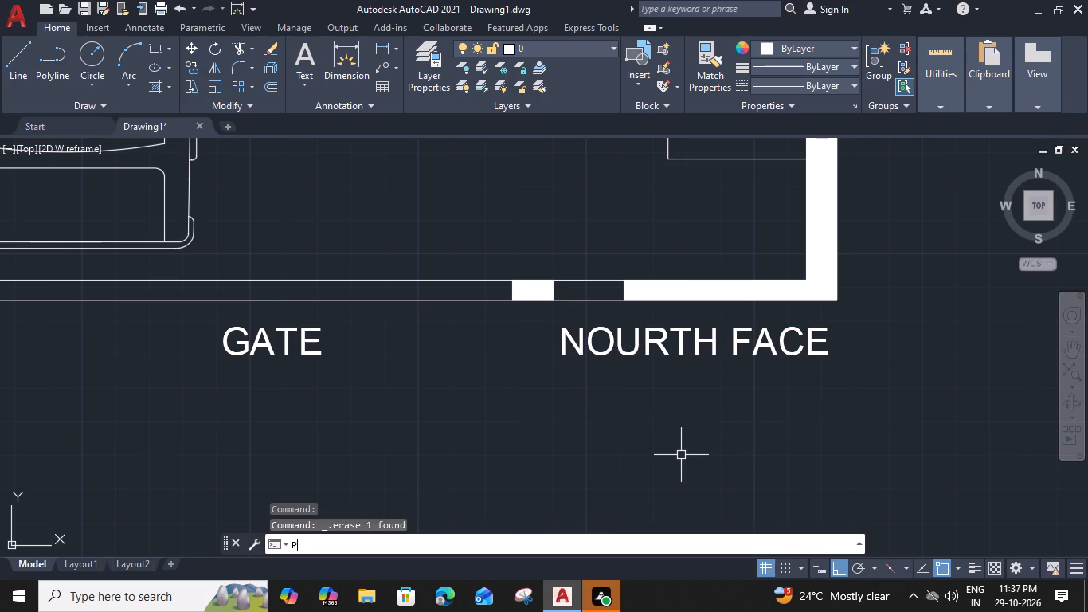
{"action": "key", "text": "BackSpace"}
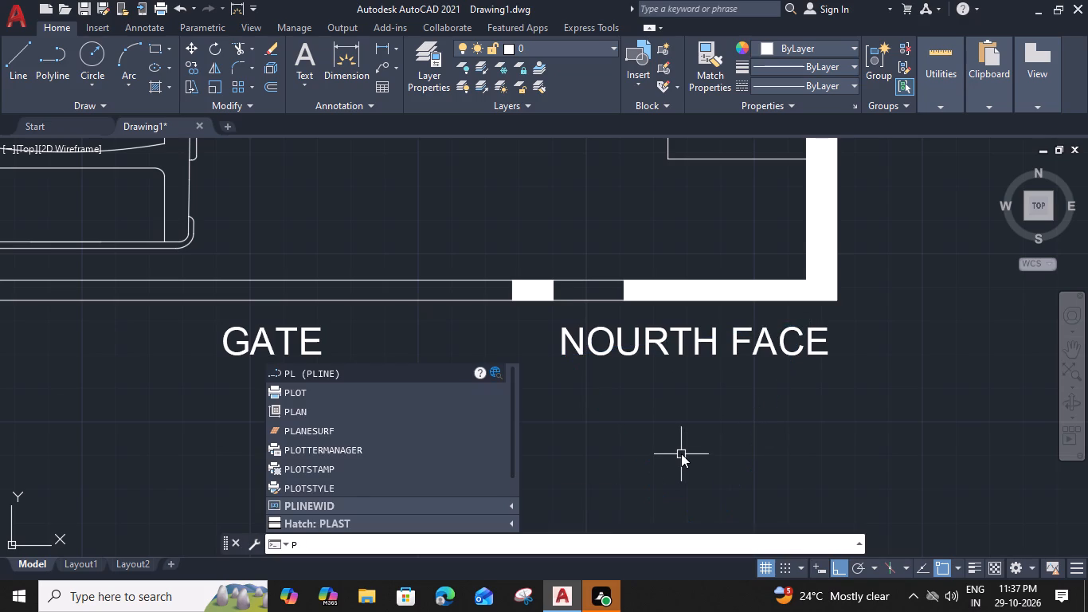
{"action": "key", "text": "p"}
{"action": "key", "text": "BackSpace"}
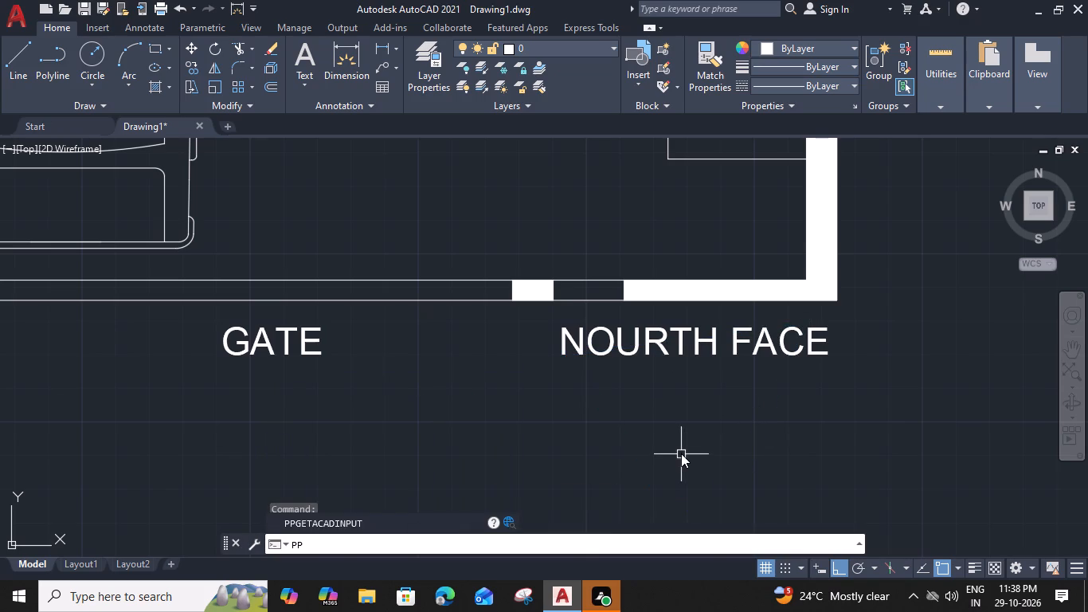
{"action": "key", "text": "BackSpace"}
{"action": "type", "text": "OL"}
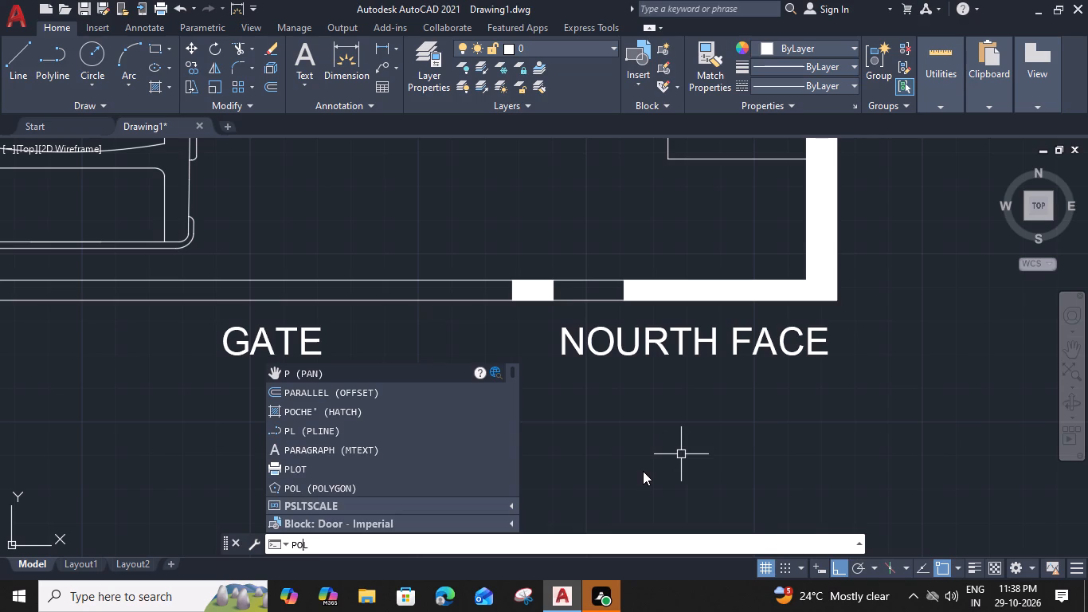
{"action": "key", "text": "space"}
{"action": "left_click", "coordinate": [689, 459]}
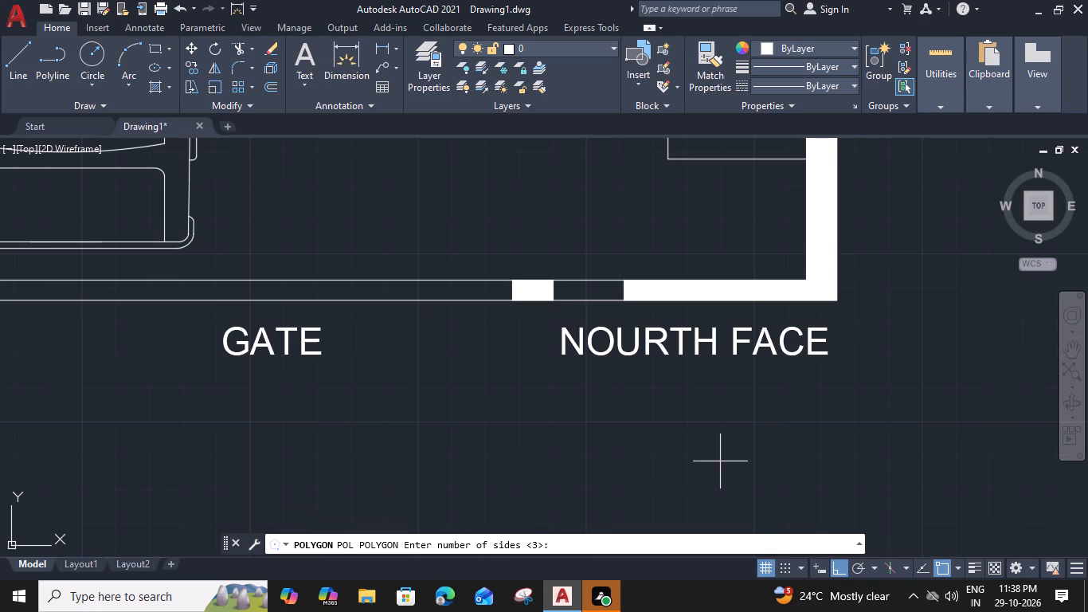
{"action": "key", "text": "space"}
{"action": "key", "text": "space"}
{"action": "left_click", "coordinate": [710, 430]}
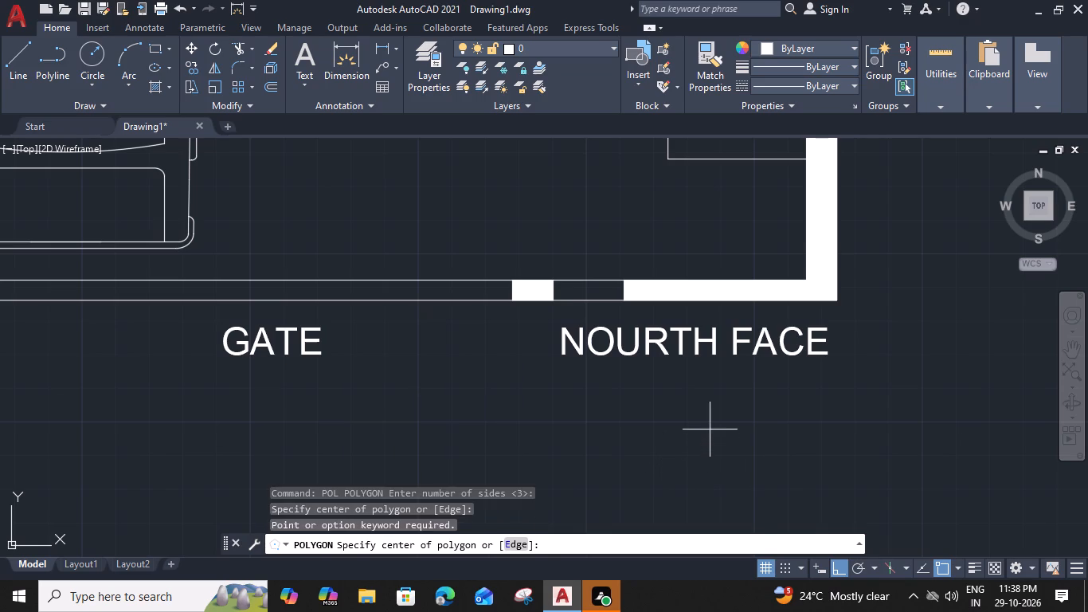
{"action": "key", "text": "space"}
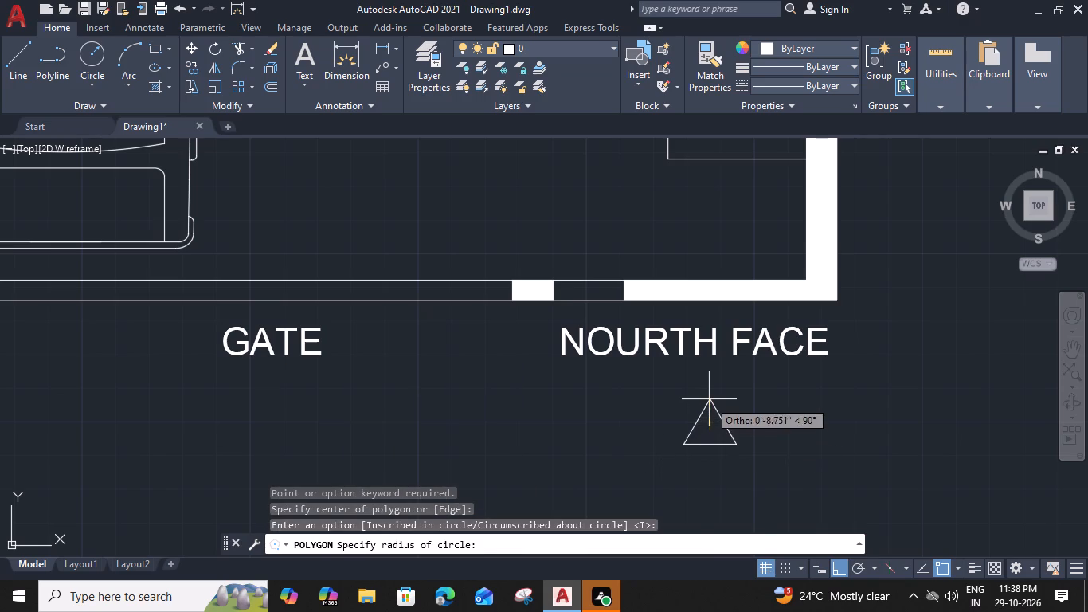
{"action": "left_click", "coordinate": [710, 384]}
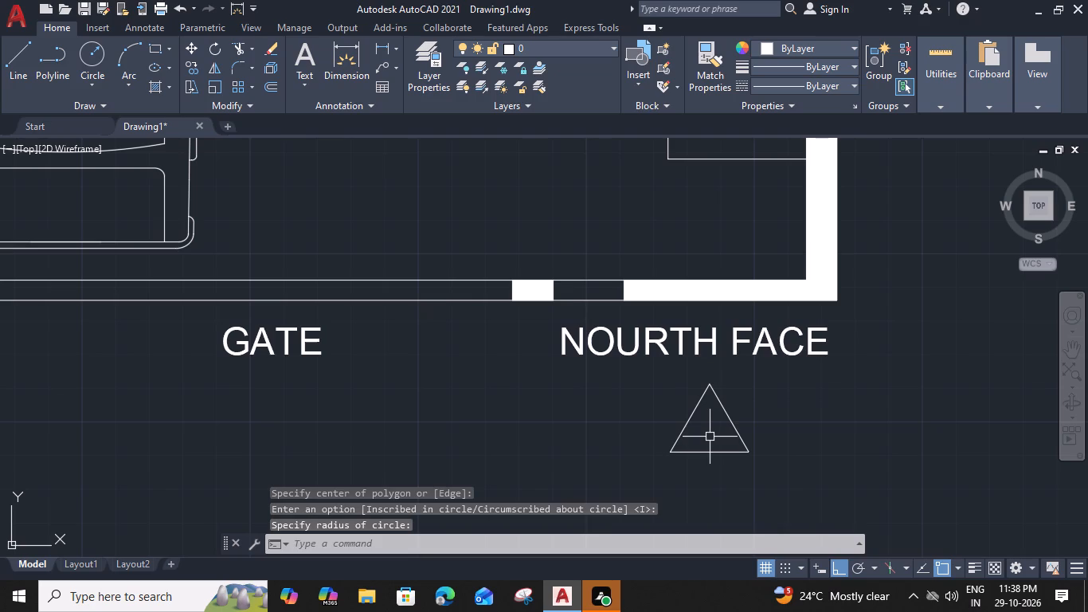
Hatch the triangle below the NOURTH FACE label with the SOLID pattern.
{"action": "type", "text": "H"}
{"action": "key", "text": "space"}
{"action": "left_click", "coordinate": [710, 437]}
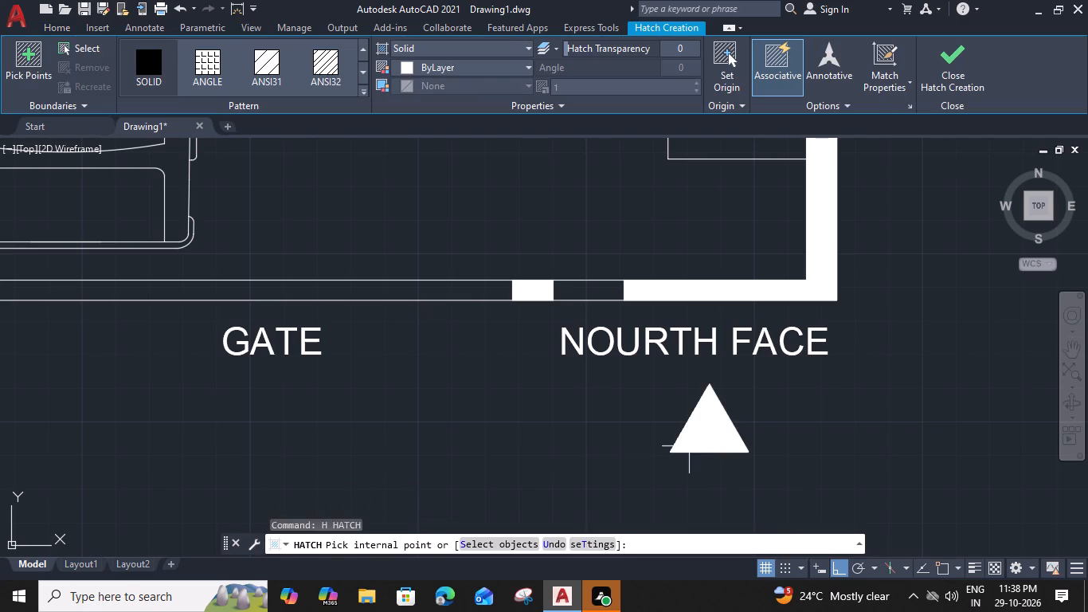
{"action": "left_click", "coordinate": [708, 427]}
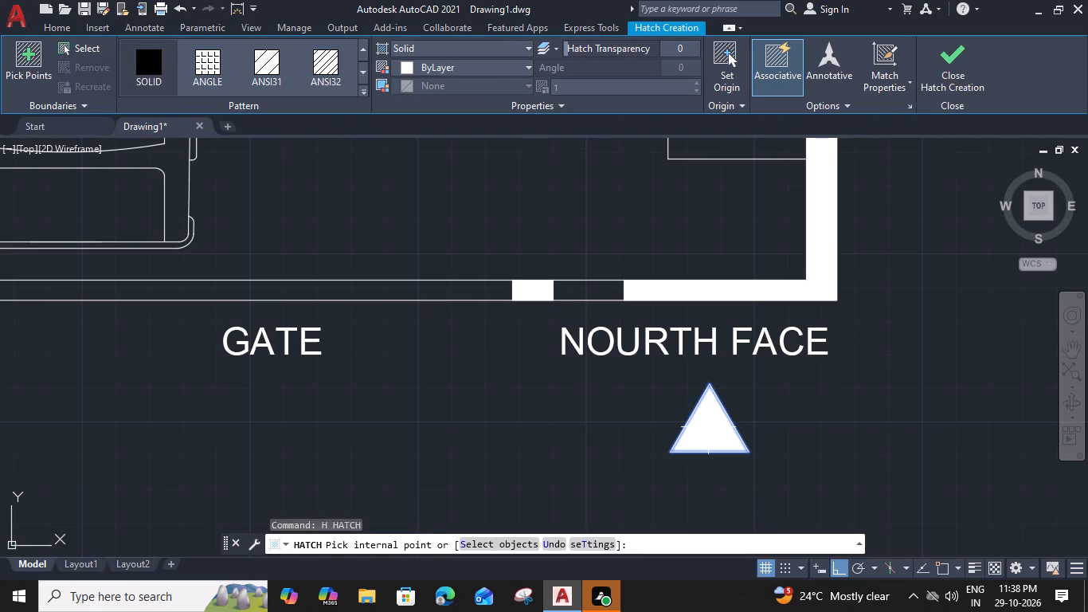
{"action": "left_click", "coordinate": [962, 62]}
Draw two crossing diagonal lines between opposite corners of the main gate opening in the front boundary wall.
{"action": "middle_click_drag", "start_coordinate": [380, 388], "coordinate": [388, 388]}
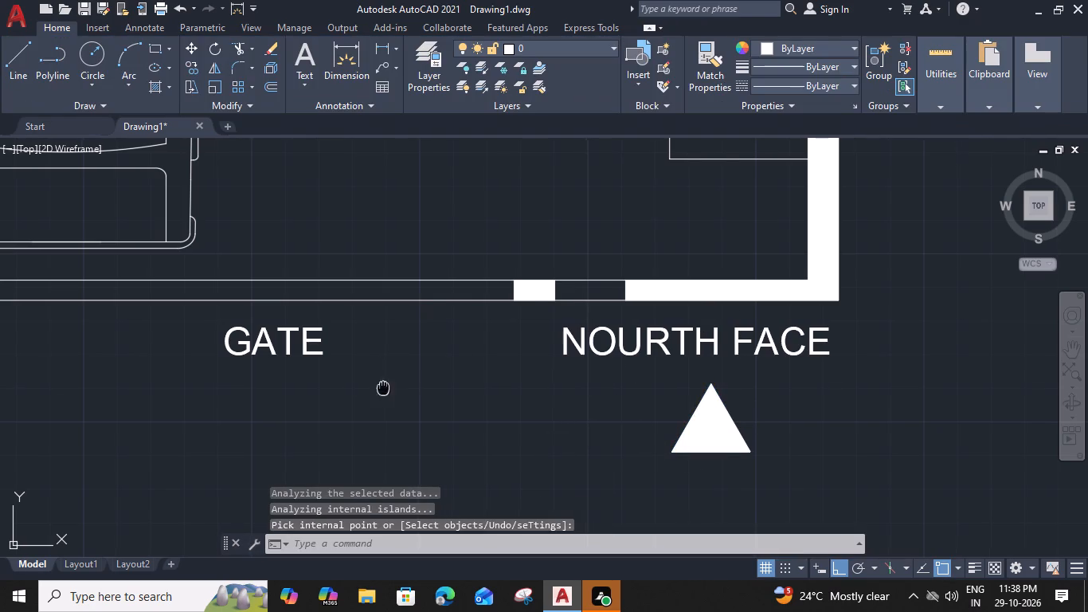
{"action": "middle_click_drag", "start_coordinate": [388, 388], "coordinate": [527, 443]}
{"action": "type", "text": "L"}
{"action": "key", "text": "space"}
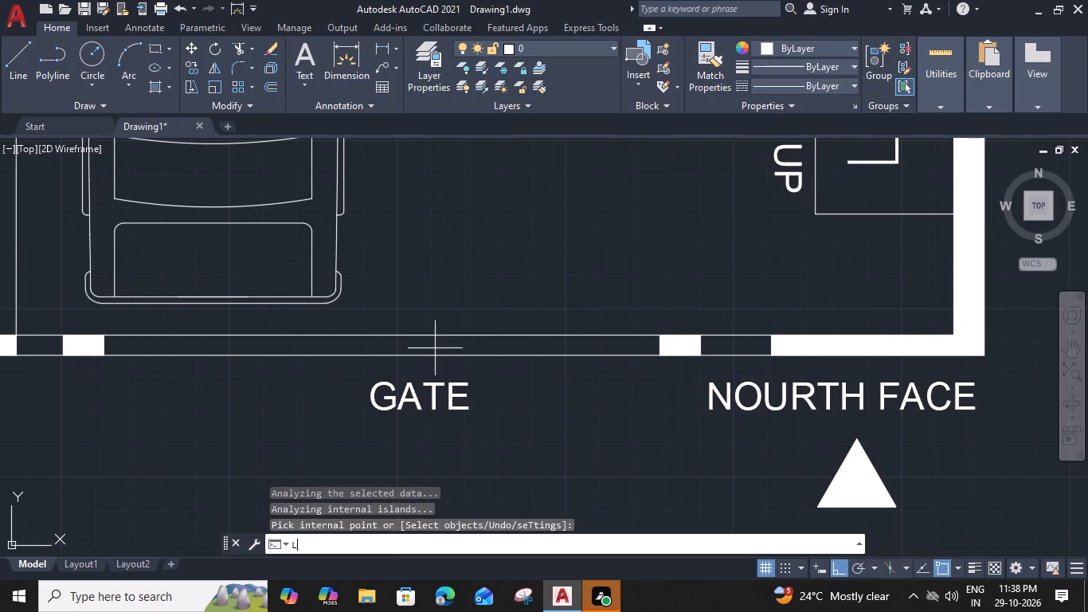
{"action": "left_click", "coordinate": [105, 352]}
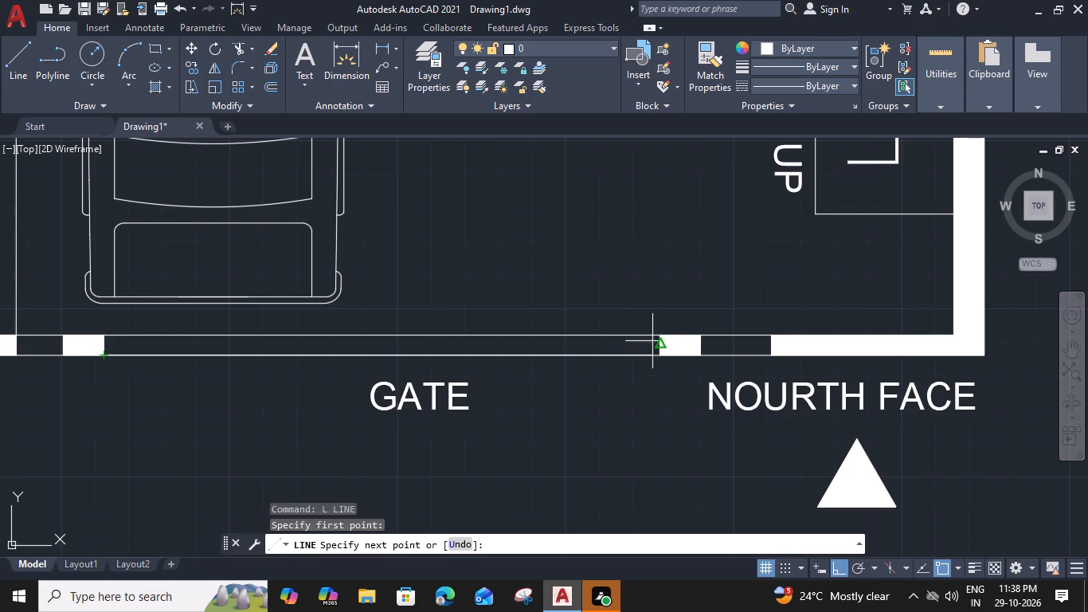
{"action": "left_click", "coordinate": [660, 336]}
{"action": "key", "text": "space"}
{"action": "key", "text": "space"}
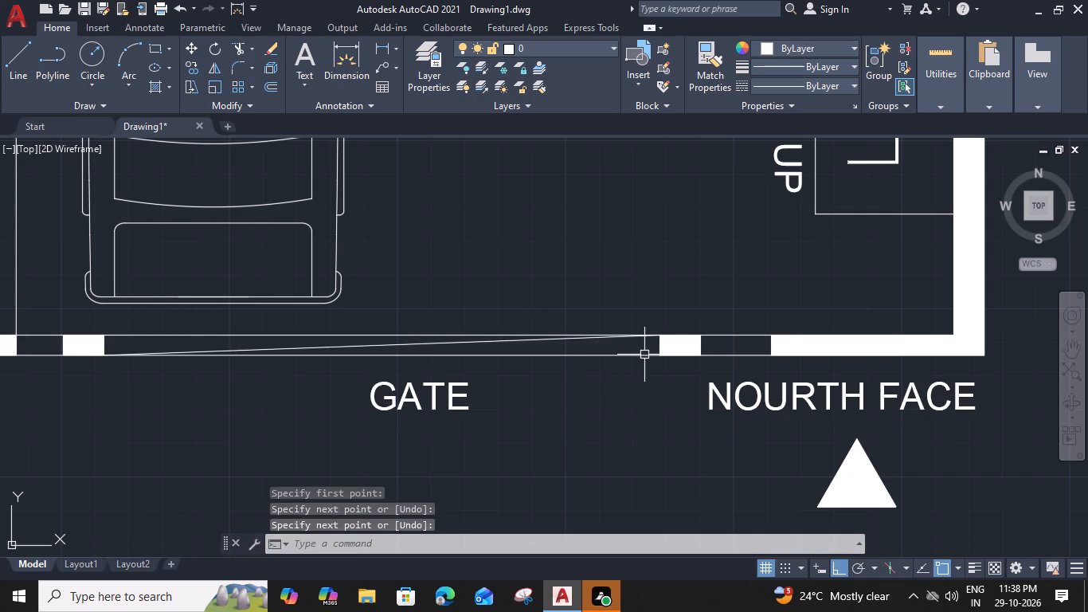
{"action": "left_click_drag", "start_coordinate": [659, 354], "coordinate": [639, 351]}
{"action": "left_click", "coordinate": [107, 336]}
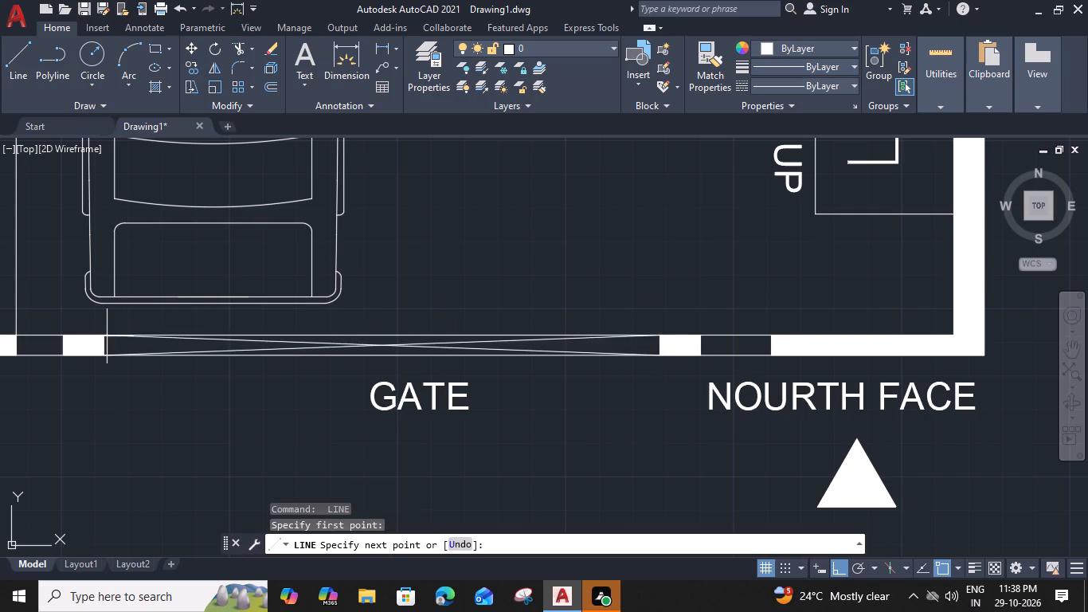
{"action": "key", "text": "space"}
Change the colour of the two crossing gate diagonals to red 153,27,30.
{"action": "scroll", "coordinate": [365, 339], "scroll_direction": "up", "scroll_amount": 1}
{"action": "left_click", "coordinate": [417, 340]}
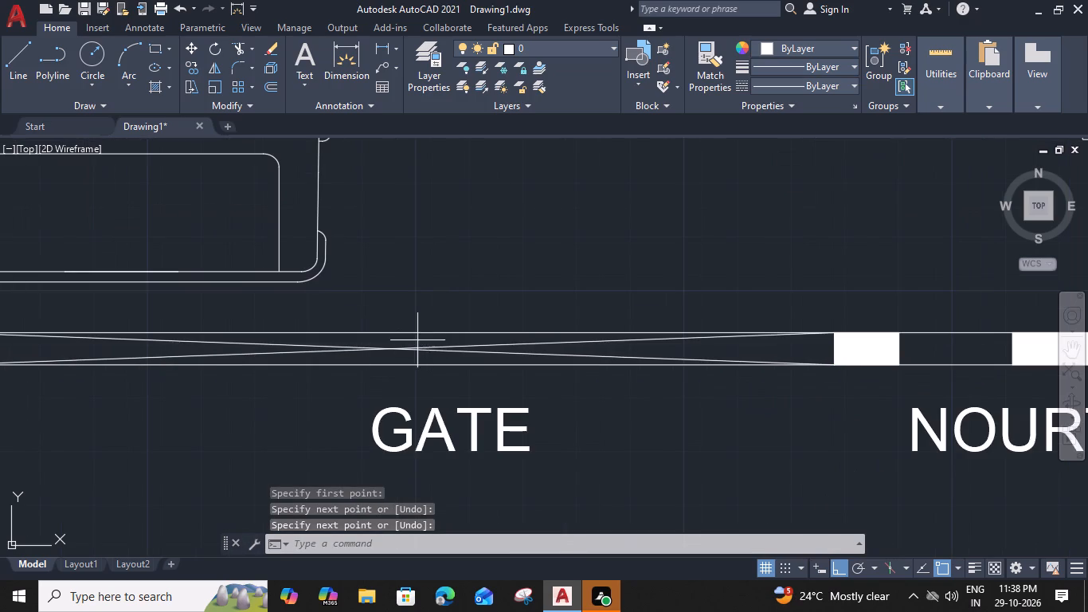
{"action": "left_click", "coordinate": [398, 354]}
{"action": "left_click", "coordinate": [839, 85]}
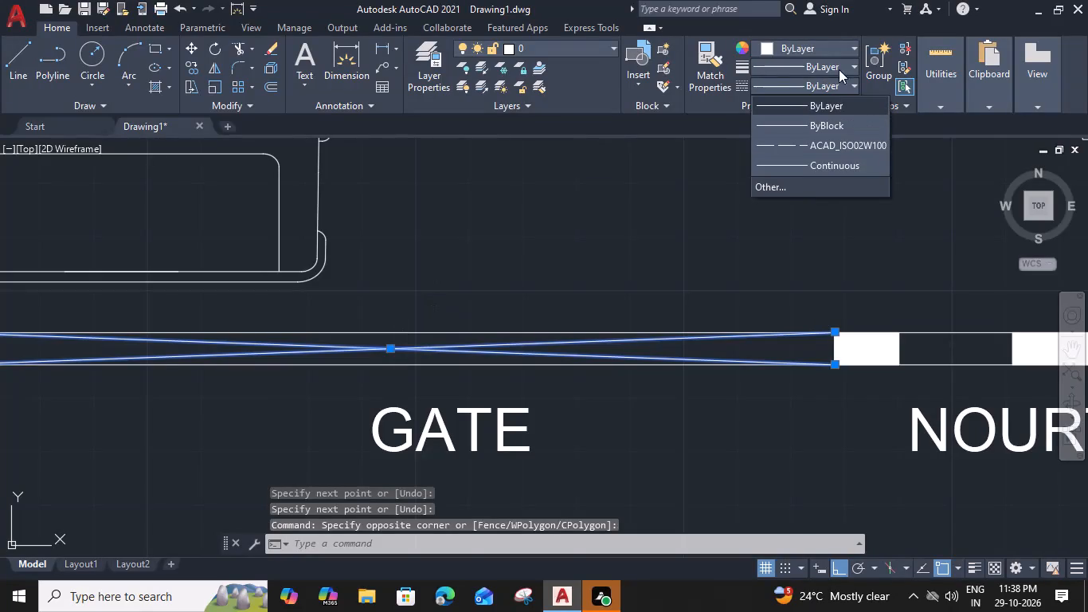
{"action": "left_click", "coordinate": [839, 48]}
{"action": "left_click", "coordinate": [834, 51]}
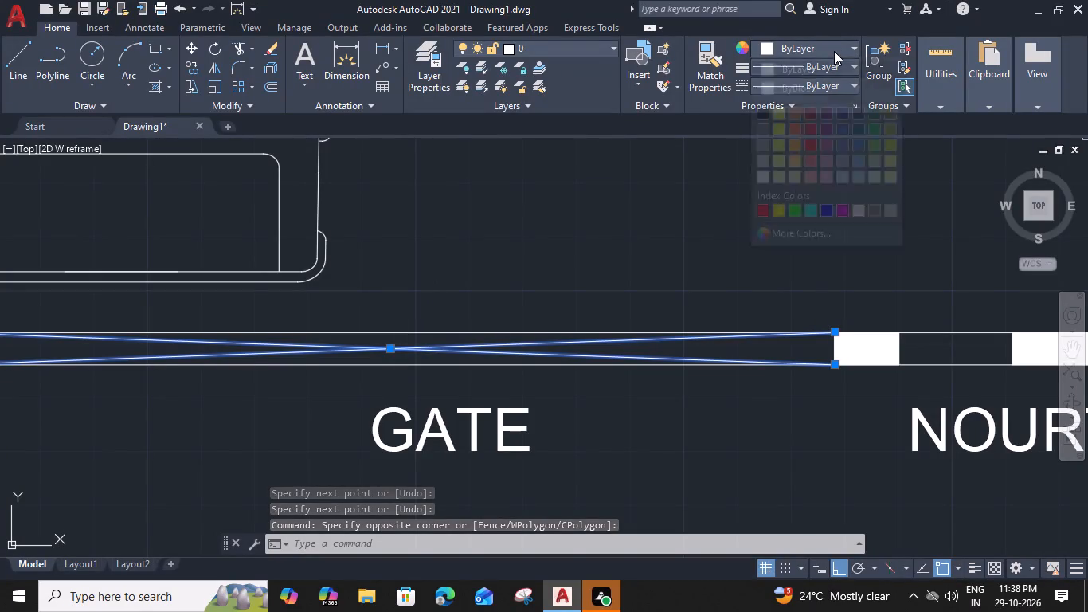
{"action": "left_click", "coordinate": [808, 117]}
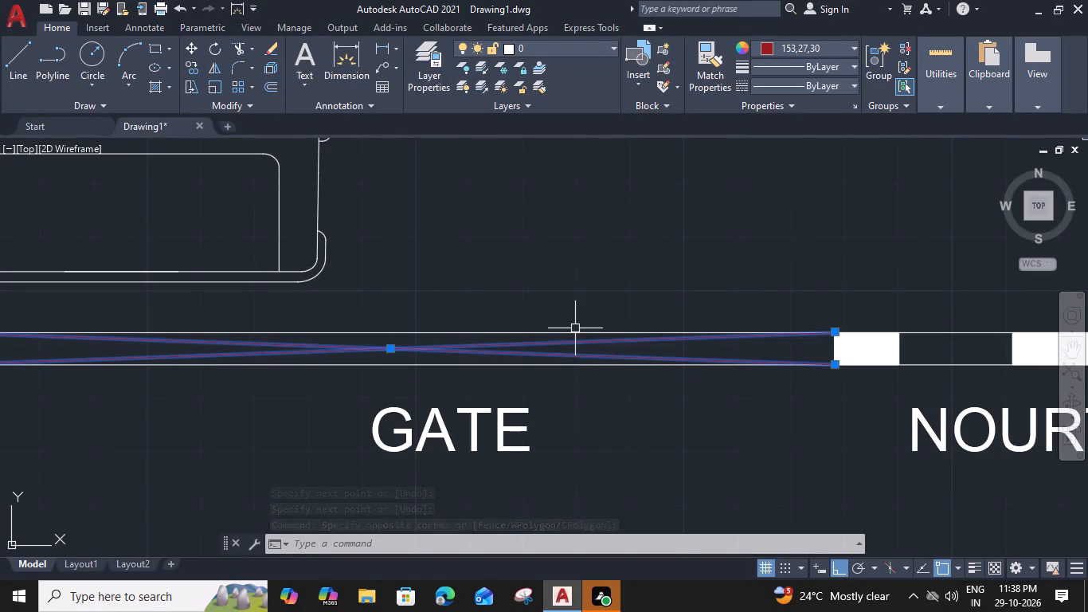
{"action": "key", "text": "Escape"}
Move the GATE label straight up about 2'-5" so it sits inside the porch, just above the gate opening.
{"action": "scroll", "coordinate": [575, 313], "scroll_direction": "down", "scroll_amount": 3}
{"action": "left_click", "coordinate": [534, 343]}
{"action": "key", "text": "m"}
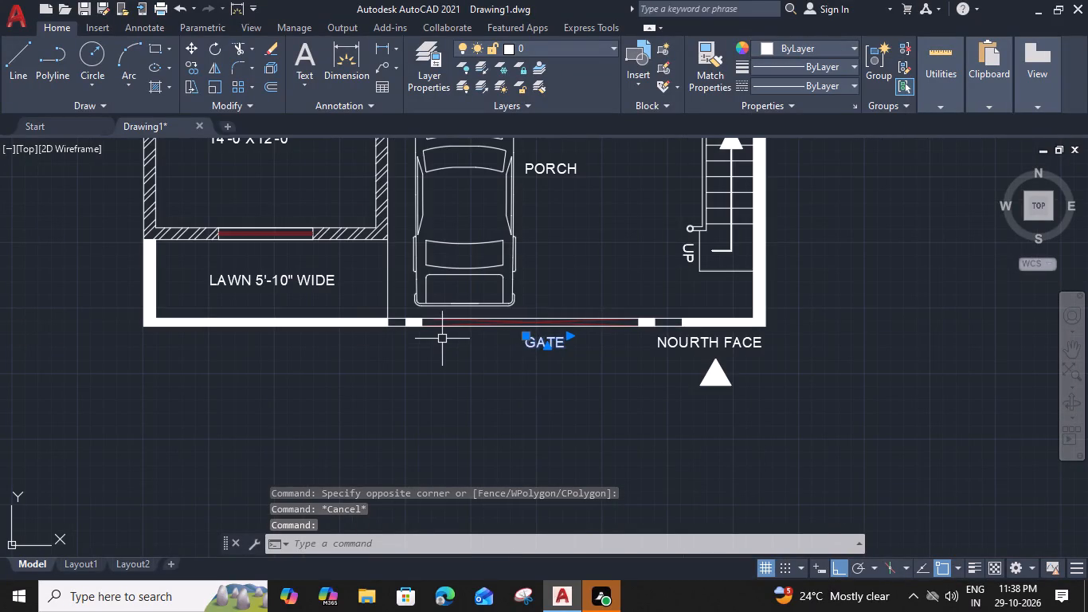
{"action": "key", "text": "space"}
{"action": "scroll", "coordinate": [531, 339], "scroll_direction": "up", "scroll_amount": 1}
{"action": "left_click", "coordinate": [531, 336]}
{"action": "left_click", "coordinate": [536, 273]}
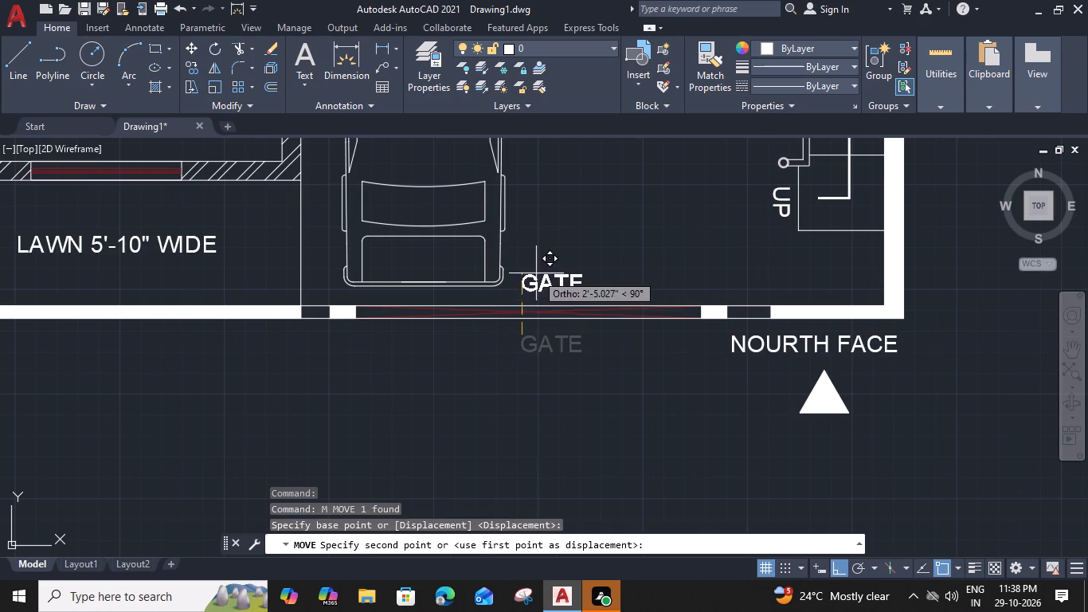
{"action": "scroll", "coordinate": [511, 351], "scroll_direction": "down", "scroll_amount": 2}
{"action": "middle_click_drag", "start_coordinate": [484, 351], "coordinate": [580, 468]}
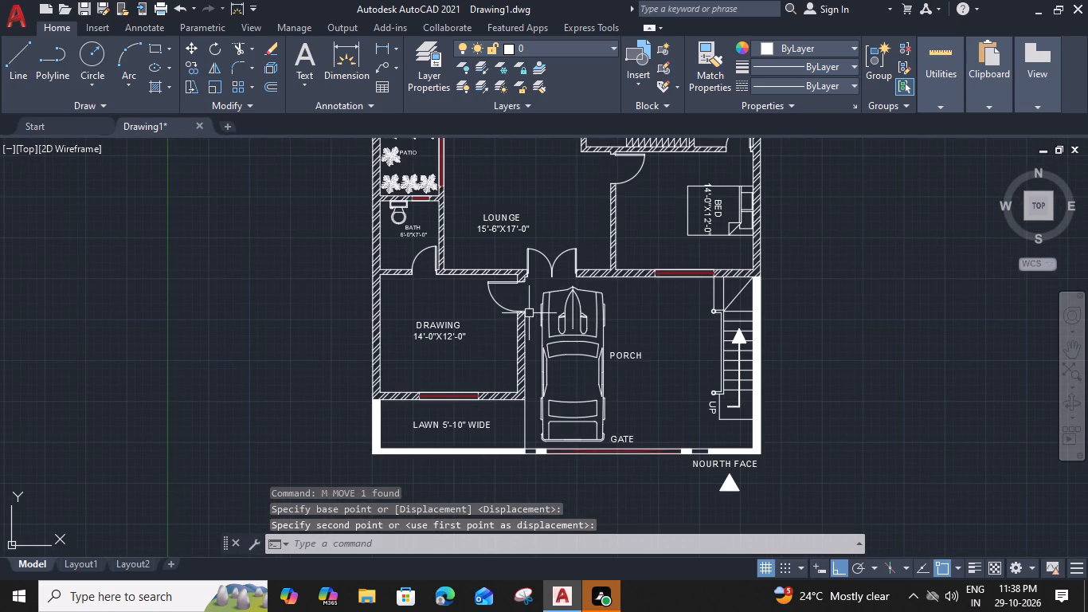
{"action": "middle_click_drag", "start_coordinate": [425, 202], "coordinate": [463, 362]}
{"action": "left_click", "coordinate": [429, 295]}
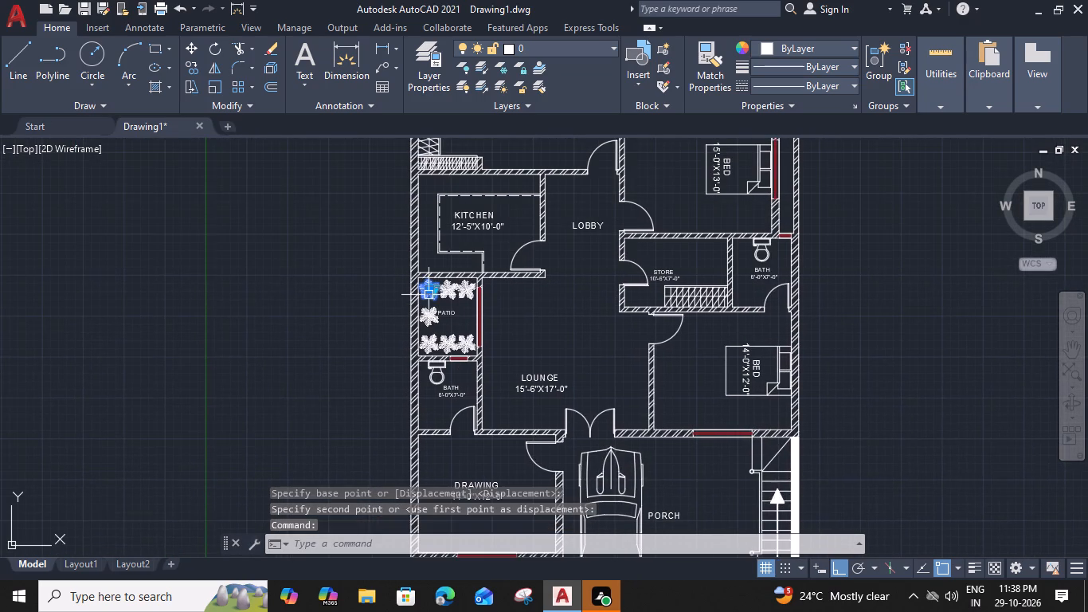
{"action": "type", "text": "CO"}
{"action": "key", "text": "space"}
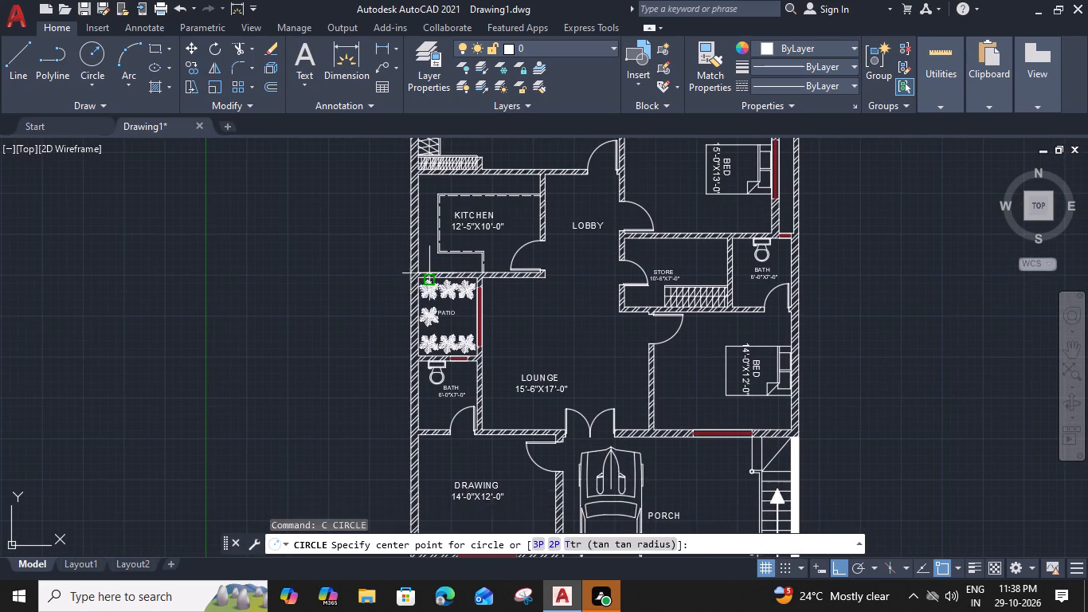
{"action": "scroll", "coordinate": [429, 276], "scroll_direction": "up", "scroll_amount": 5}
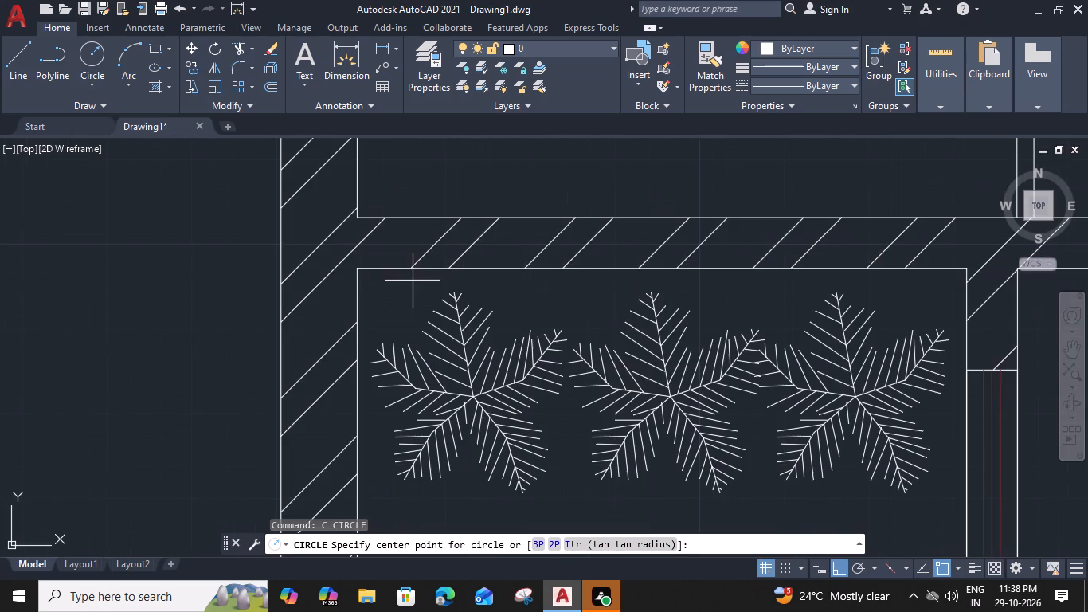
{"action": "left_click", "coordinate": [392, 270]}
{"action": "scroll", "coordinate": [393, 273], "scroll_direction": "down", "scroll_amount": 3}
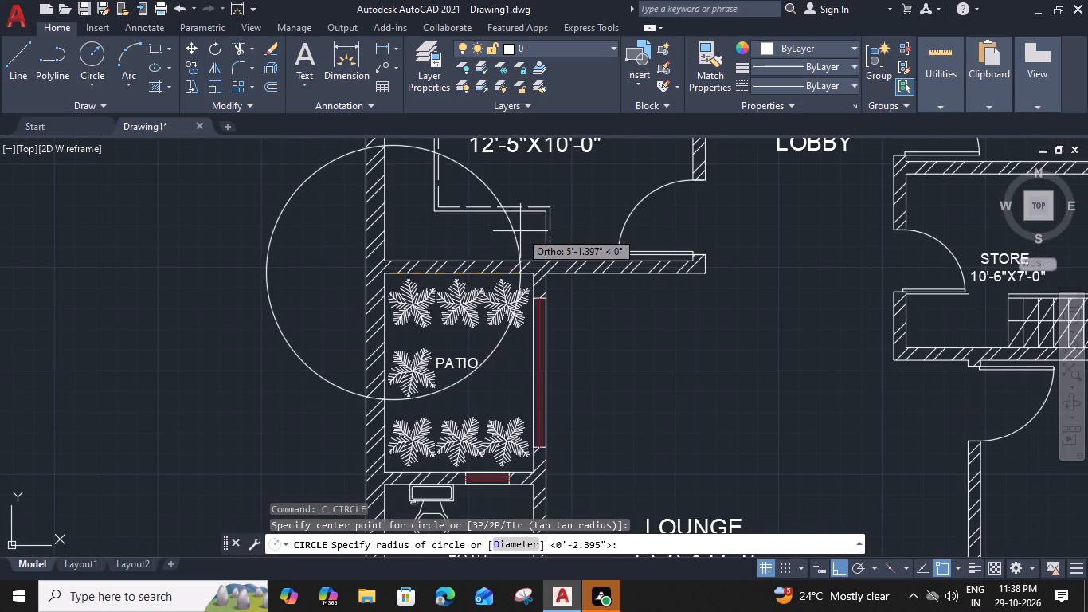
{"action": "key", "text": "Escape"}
Copy the patio's upper corner plant to the bath-window end of the narrow strip along the plan's top wall.
{"action": "left_click", "coordinate": [413, 289]}
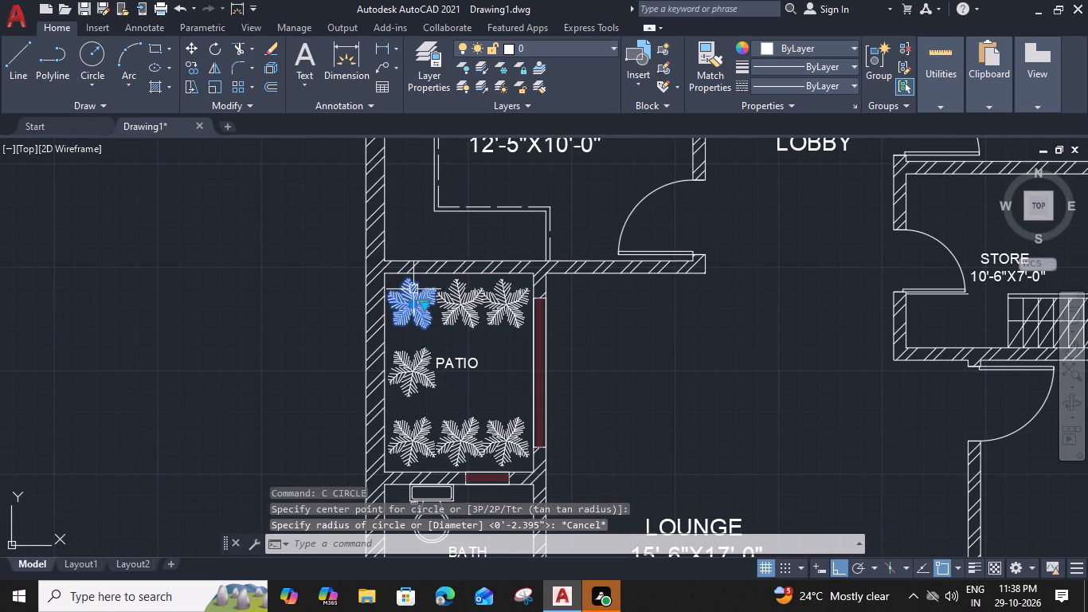
{"action": "key", "text": "c"}
{"action": "key", "text": "o"}
{"action": "key", "text": "space"}
{"action": "scroll", "coordinate": [379, 288], "scroll_direction": "up", "scroll_amount": 2}
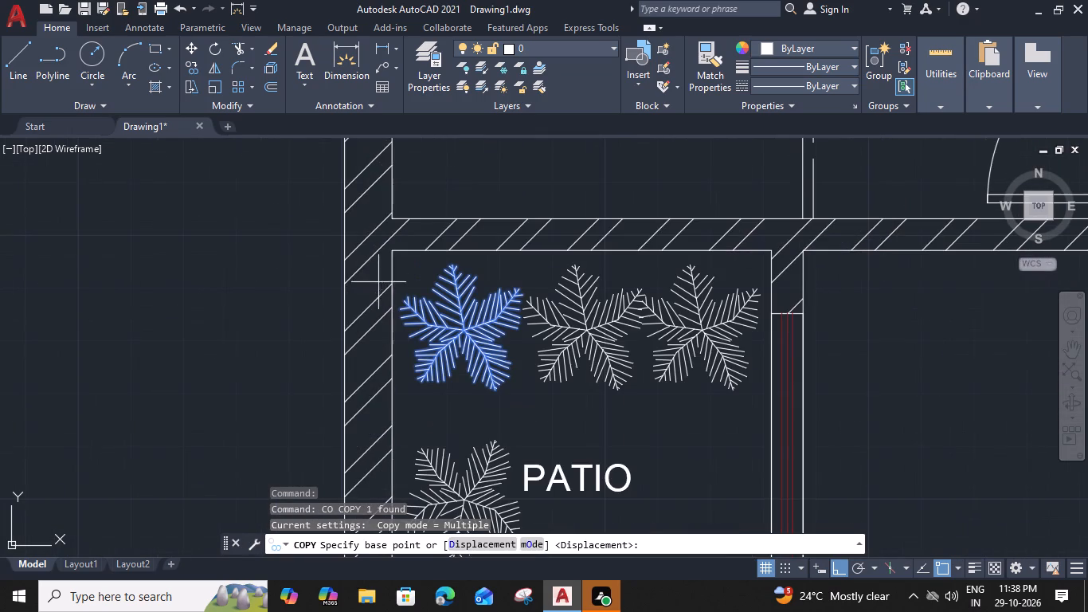
{"action": "left_click", "coordinate": [414, 249]}
{"action": "scroll", "coordinate": [414, 248], "scroll_direction": "down", "scroll_amount": 3}
{"action": "middle_click_drag", "start_coordinate": [523, 235], "coordinate": [531, 465]}
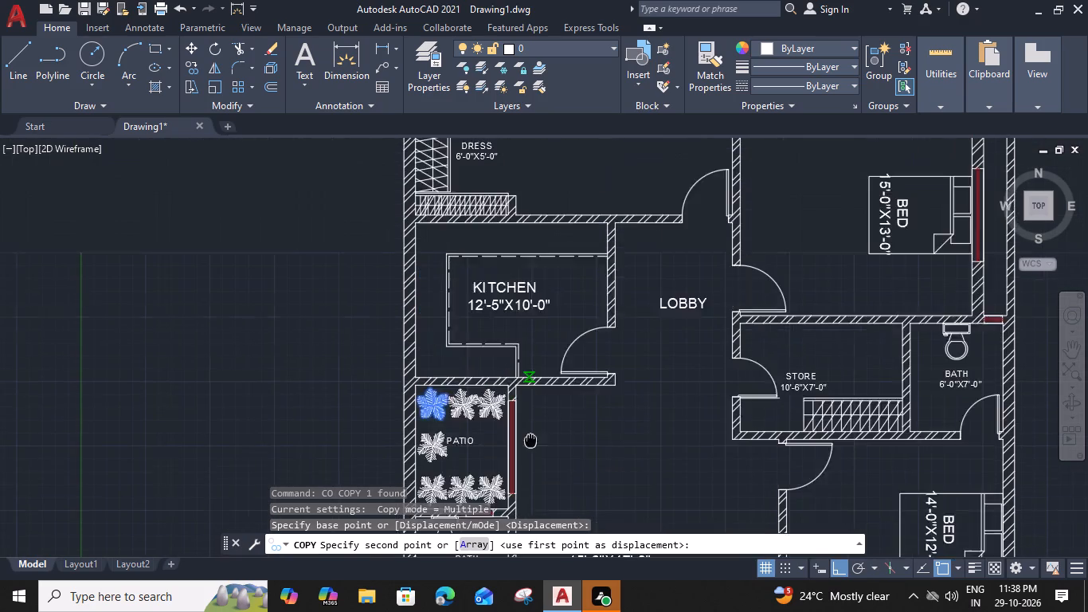
{"action": "middle_click_drag", "start_coordinate": [531, 465], "coordinate": [531, 493]}
{"action": "middle_click_drag", "start_coordinate": [546, 221], "coordinate": [503, 425]}
{"action": "scroll", "coordinate": [475, 320], "scroll_direction": "up", "scroll_amount": 3}
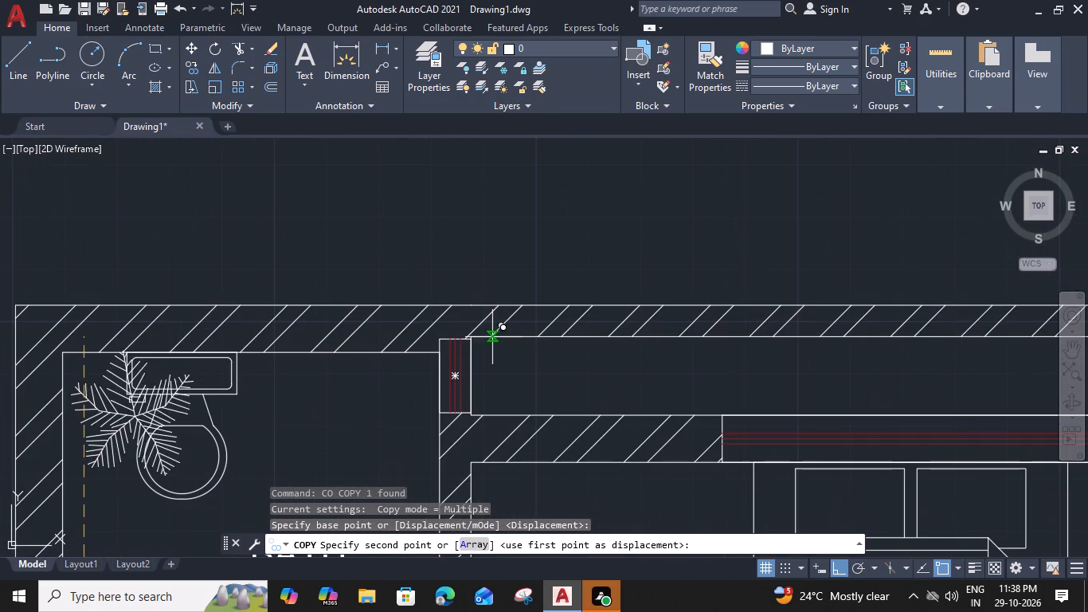
{"action": "left_click", "coordinate": [505, 337]}
{"action": "key", "text": "Escape"}
Move the copied plant straight up until its top leaf tip meets the inner face of the top wall.
{"action": "left_click", "coordinate": [549, 371]}
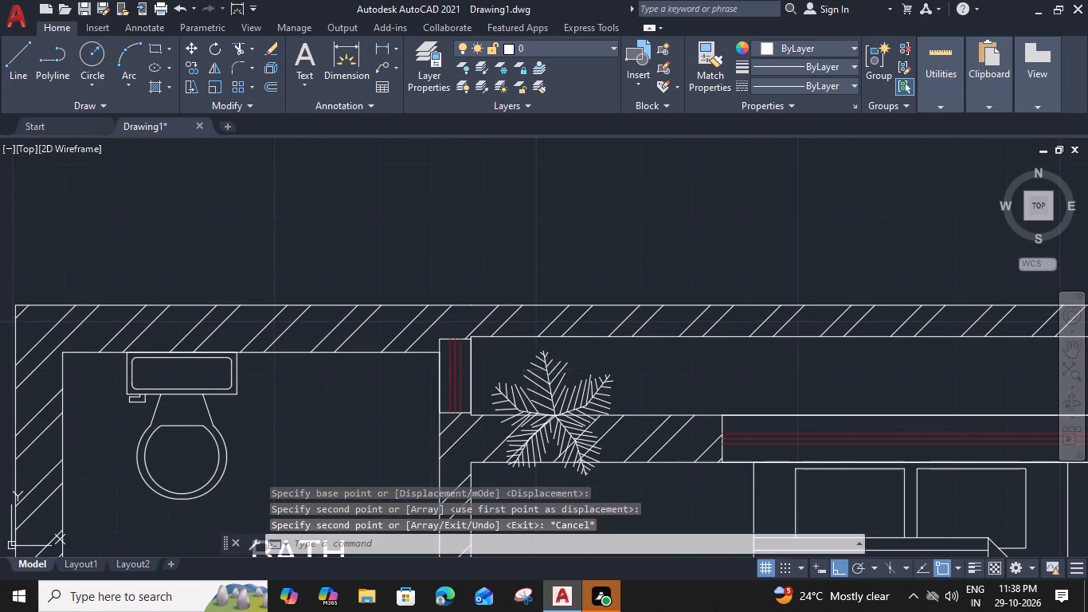
{"action": "type", "text": "M"}
{"action": "key", "text": "space"}
{"action": "scroll", "coordinate": [536, 354], "scroll_direction": "up", "scroll_amount": 1}
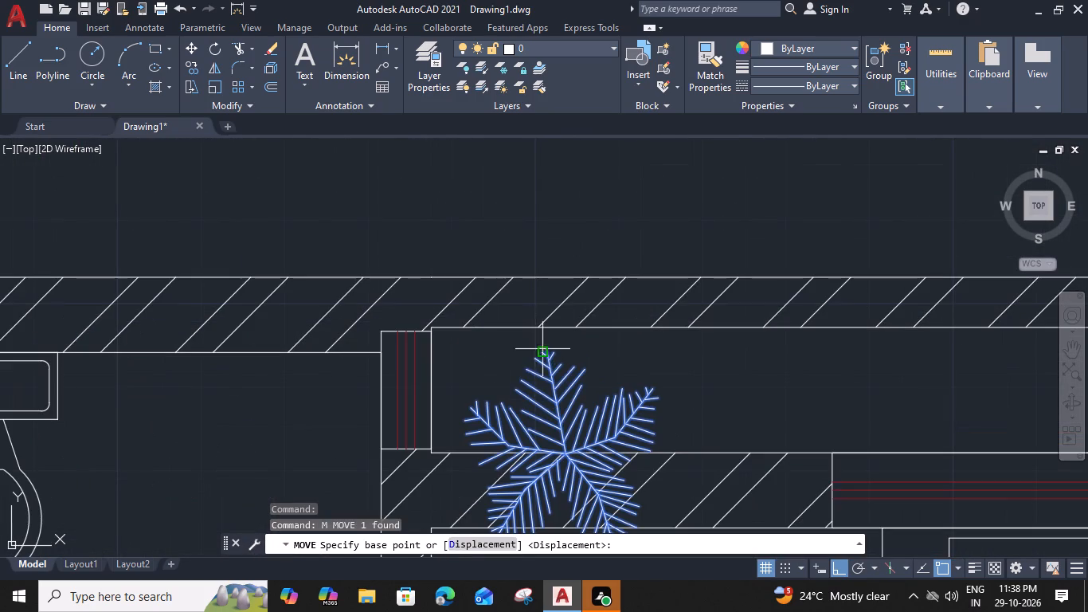
{"action": "left_click", "coordinate": [543, 349]}
{"action": "left_click", "coordinate": [546, 329]}
Scale the copied plant down about its centre so it becomes much smaller than the strip's width.
{"action": "left_click", "coordinate": [559, 390]}
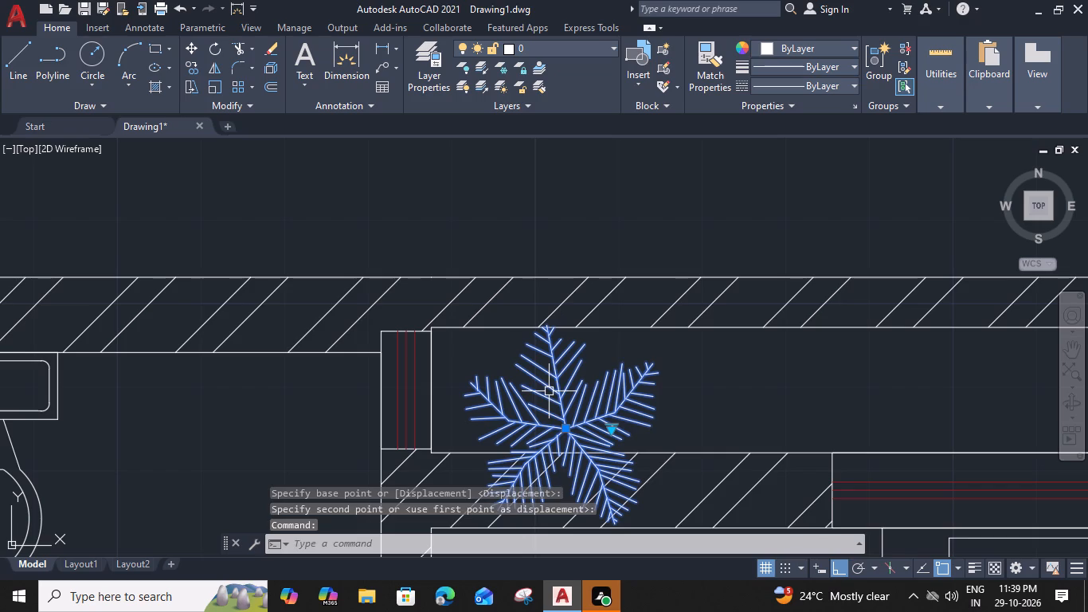
{"action": "type", "text": "SC"}
{"action": "key", "text": "space"}
{"action": "left_click", "coordinate": [571, 426]}
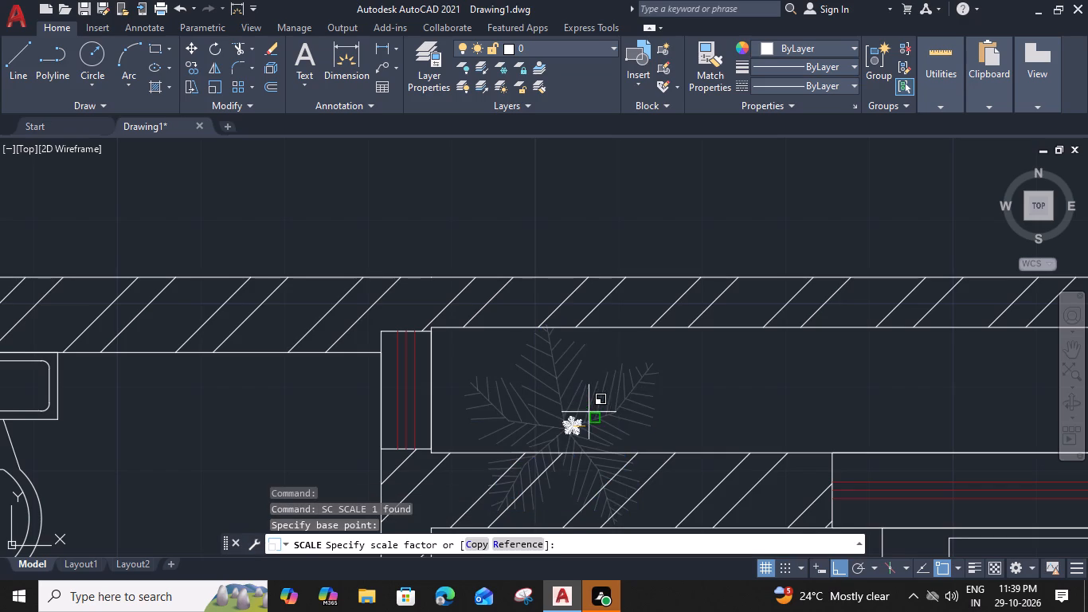
{"action": "left_click", "coordinate": [635, 406]}
Move the reduced plant straight up about 5" to the middle of the strip's width.
{"action": "left_click", "coordinate": [577, 418]}
{"action": "key", "text": "m"}
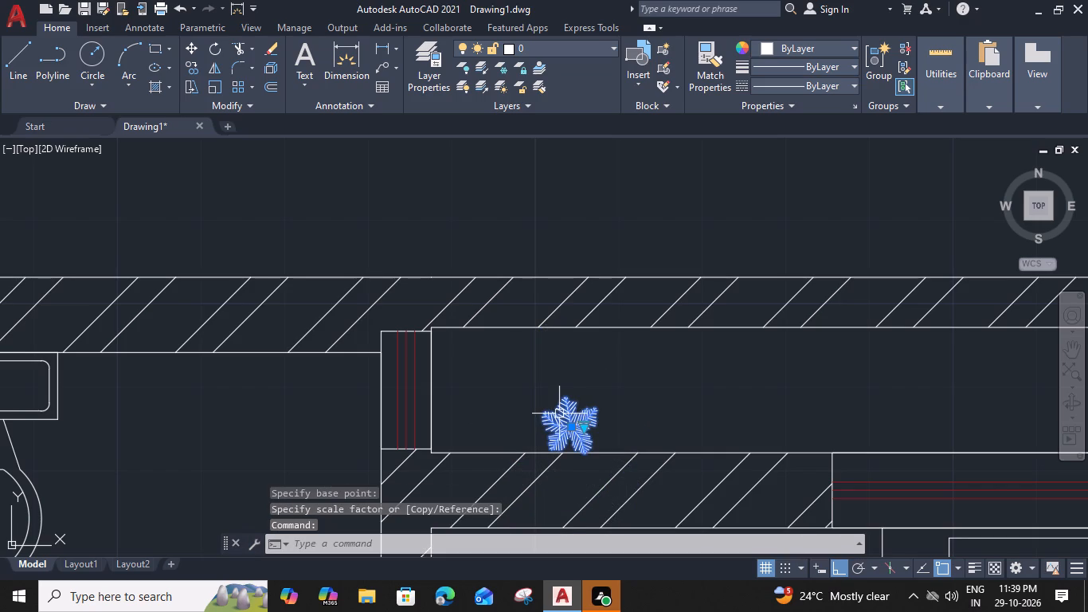
{"action": "key", "text": "space"}
{"action": "scroll", "coordinate": [563, 403], "scroll_direction": "up", "scroll_amount": 1}
{"action": "left_click", "coordinate": [564, 394]}
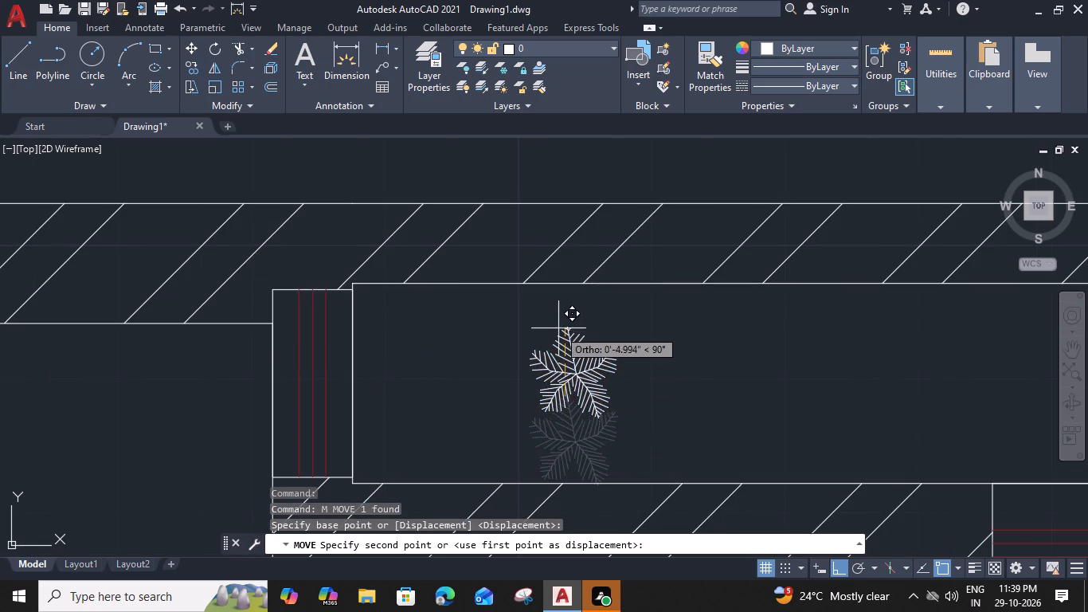
{"action": "left_click", "coordinate": [558, 328]}
Scale the plant up about its centre so it nearly fills the strip's width without touching the walls.
{"action": "left_click", "coordinate": [571, 385]}
{"action": "type", "text": "SC"}
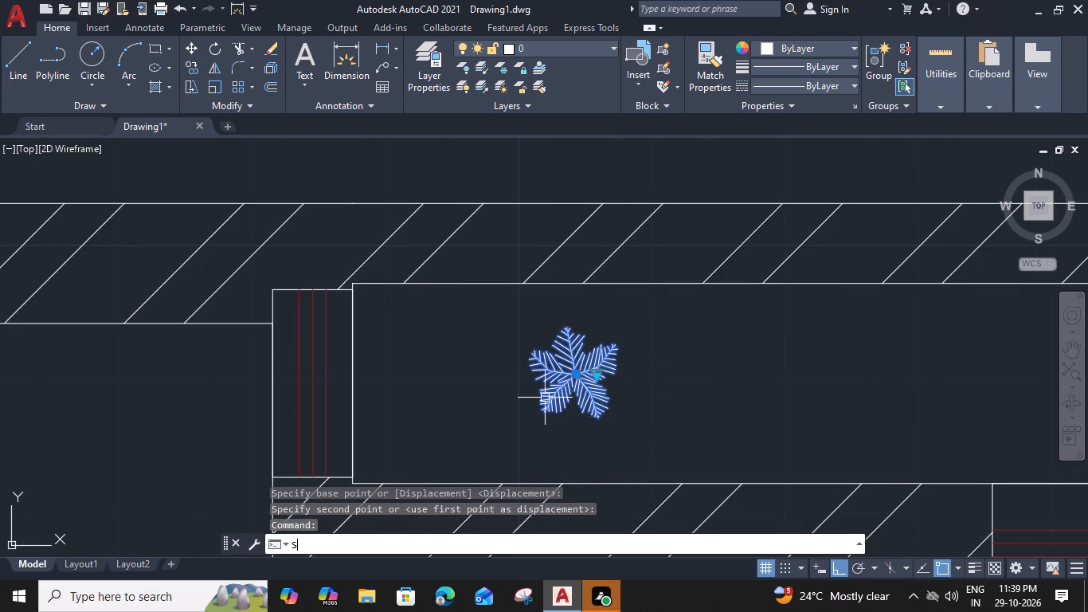
{"action": "key", "text": "space"}
{"action": "left_click", "coordinate": [577, 375]}
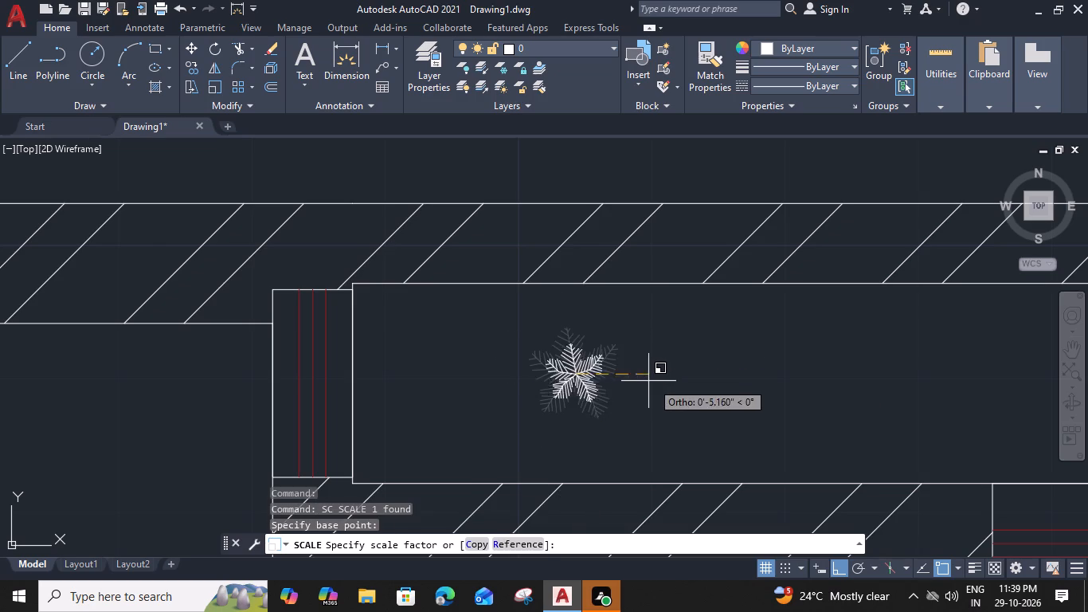
{"action": "left_click", "coordinate": [779, 389]}
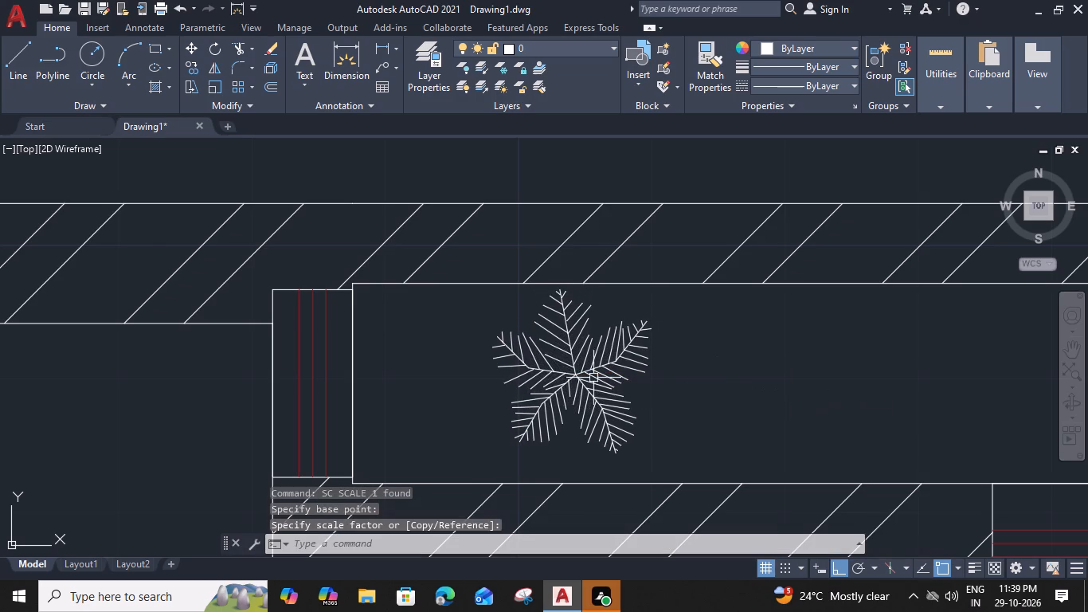
Move the plant horizontally to the strip's end, right beside the bath window.
{"action": "left_click", "coordinate": [554, 374]}
{"action": "type", "text": "M"}
{"action": "key", "text": "space"}
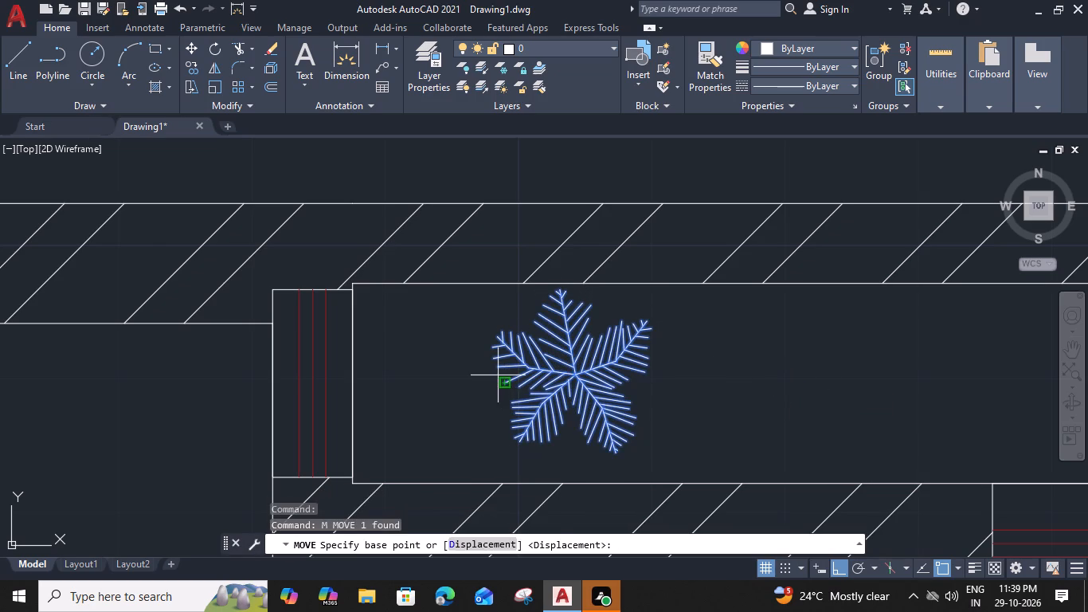
{"action": "left_click", "coordinate": [498, 371]}
{"action": "left_click", "coordinate": [366, 379]}
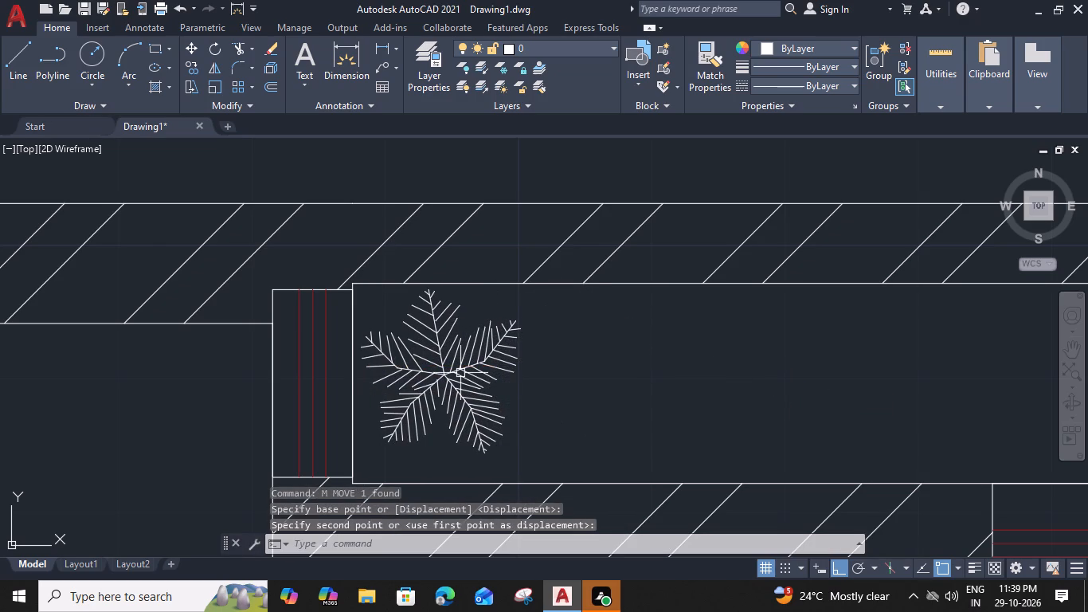
Copy the plant three times along the strip from its upper corner, evenly spaced beside the original.
{"action": "left_click", "coordinate": [463, 372]}
{"action": "type", "text": "CO"}
{"action": "key", "text": "space"}
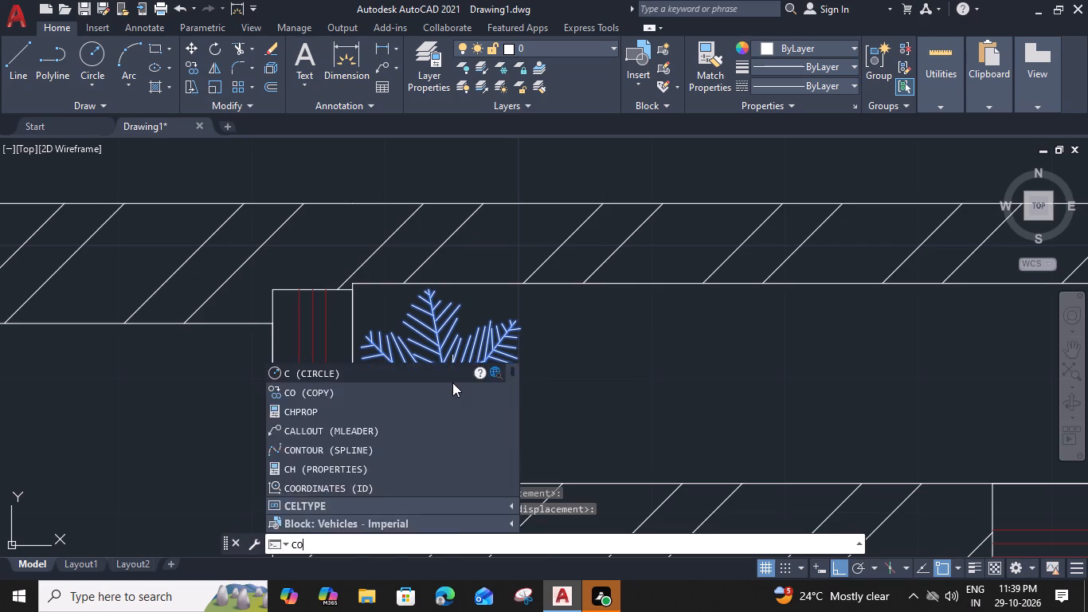
{"action": "left_click", "coordinate": [354, 280]}
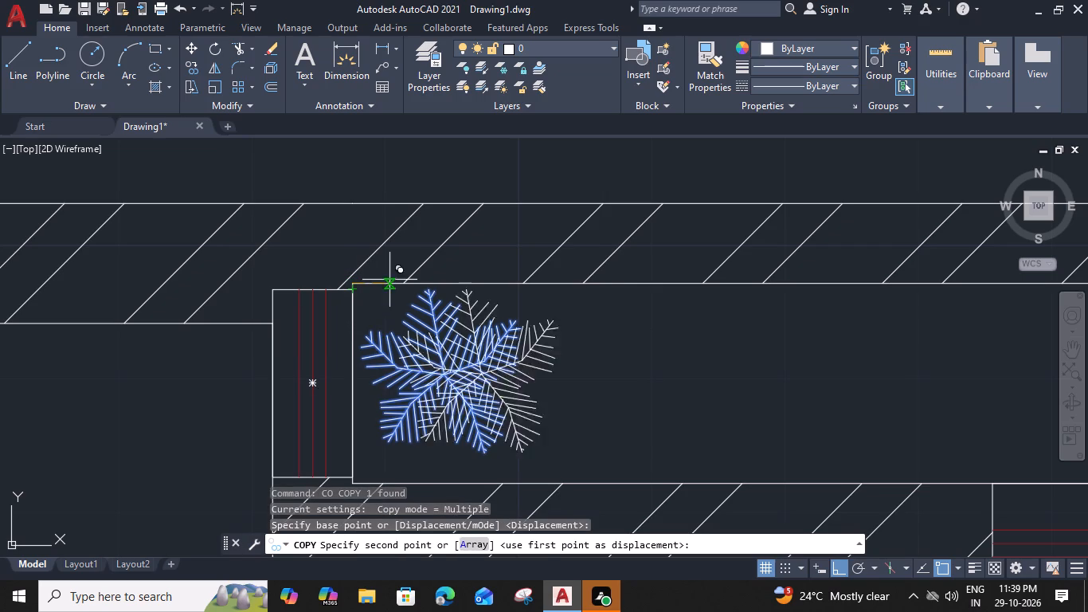
{"action": "left_click", "coordinate": [516, 283]}
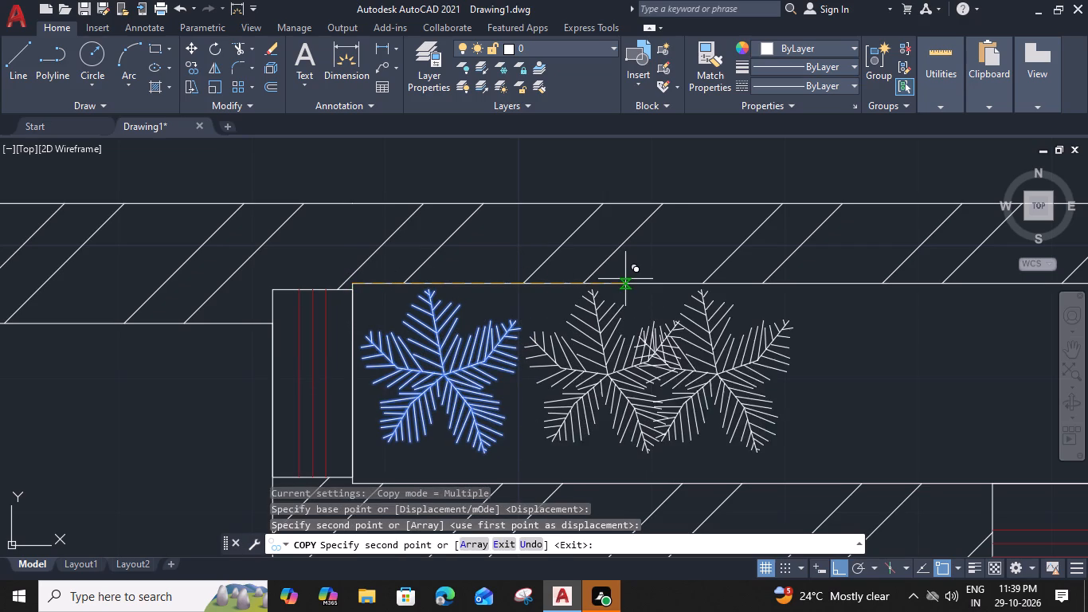
{"action": "left_click", "coordinate": [686, 284]}
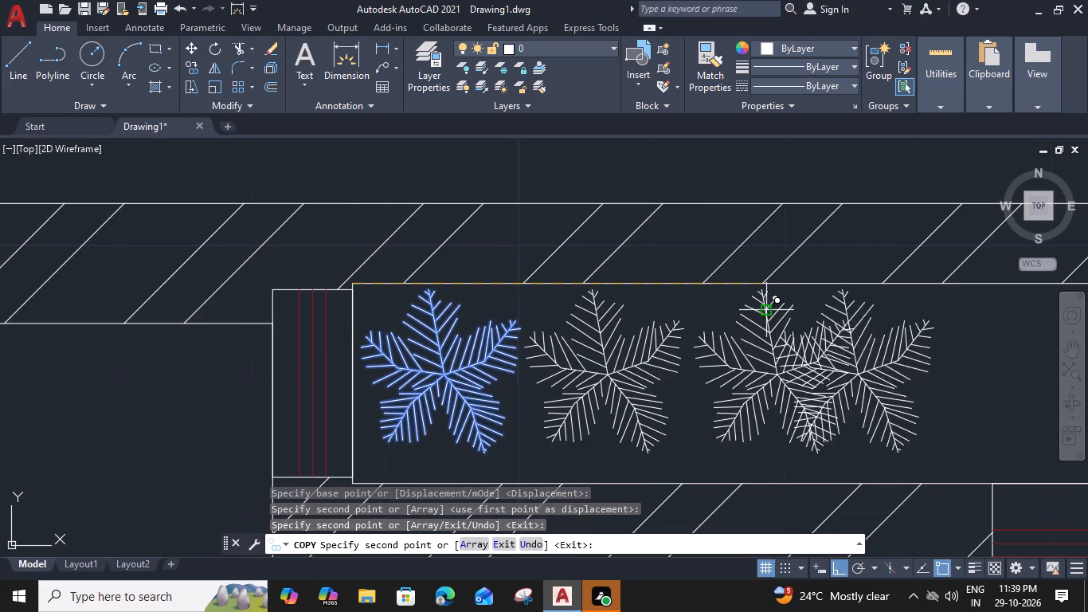
{"action": "middle_click_drag", "start_coordinate": [769, 310], "coordinate": [554, 304]}
{"action": "scroll", "coordinate": [559, 309], "scroll_direction": "down", "scroll_amount": 2}
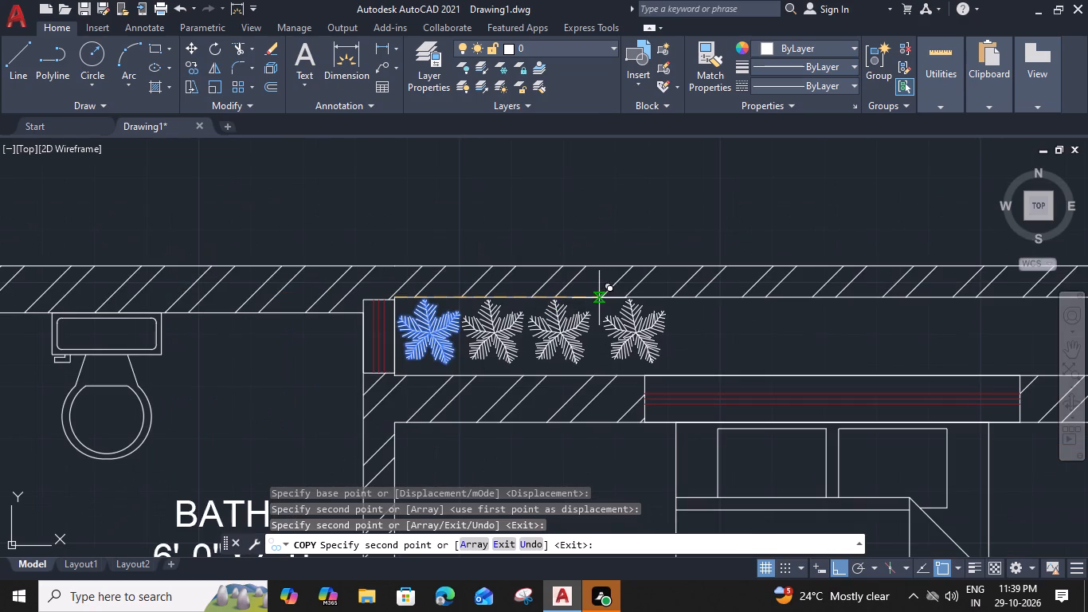
{"action": "left_click", "coordinate": [591, 298]}
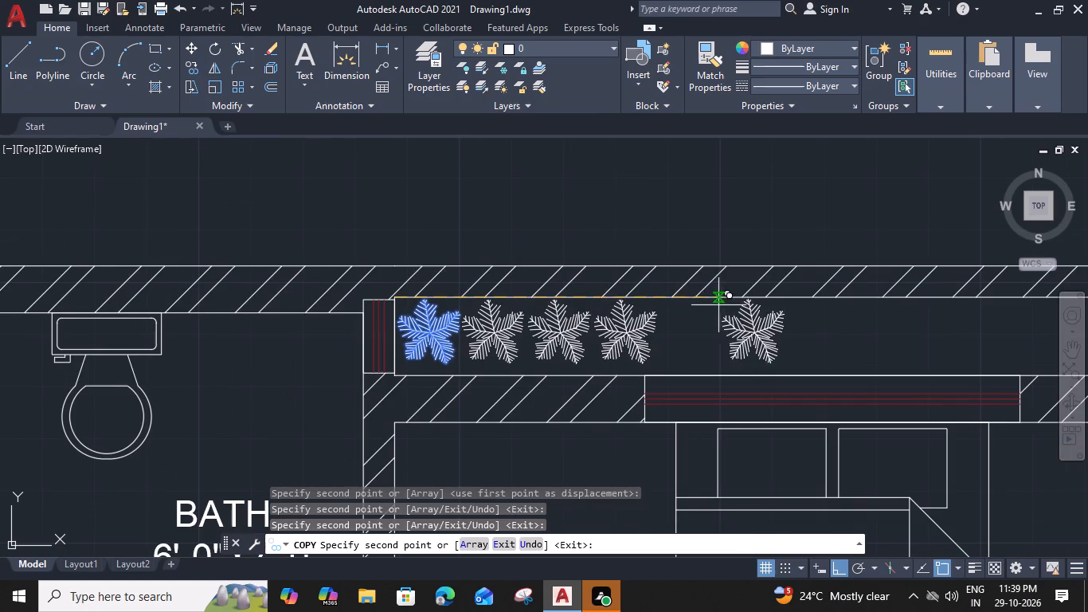
Copy the plant eight more times along the rear strip, from just past the 14'-0"X12'-0" bedroom window towards the dress window.
{"action": "middle_click_drag", "start_coordinate": [714, 303], "coordinate": [461, 316]}
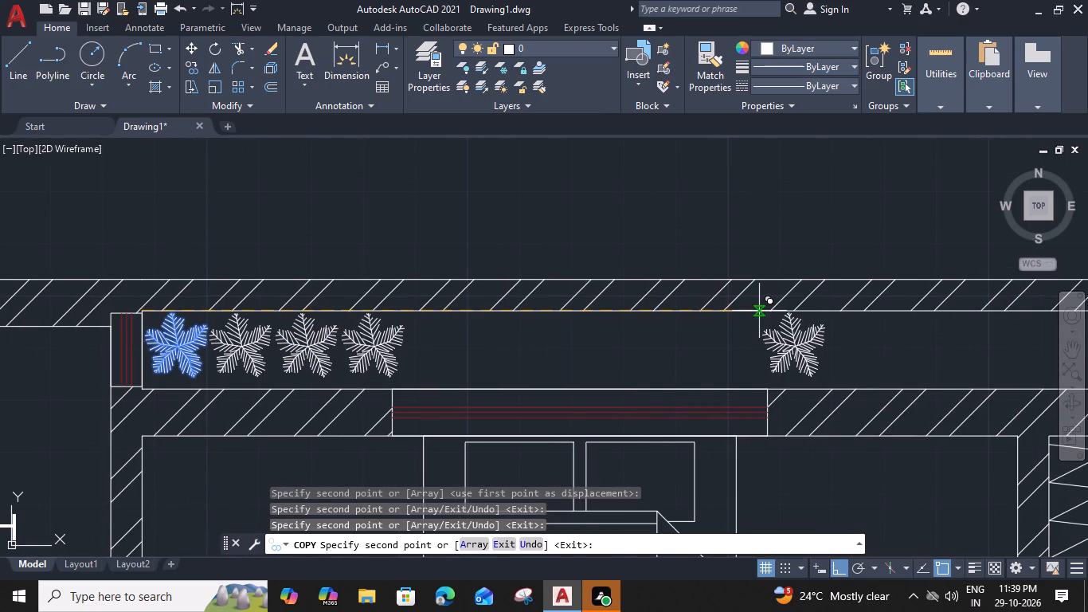
{"action": "left_click", "coordinate": [759, 311]}
{"action": "middle_click_drag", "start_coordinate": [793, 321], "coordinate": [616, 324]}
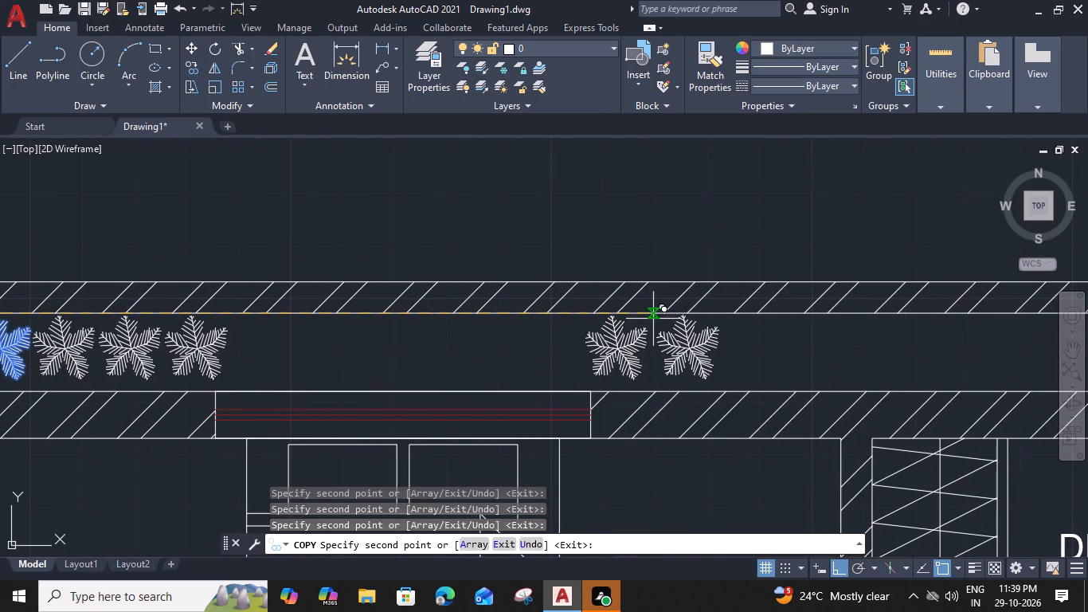
{"action": "left_click", "coordinate": [649, 318]}
{"action": "left_click", "coordinate": [715, 312]}
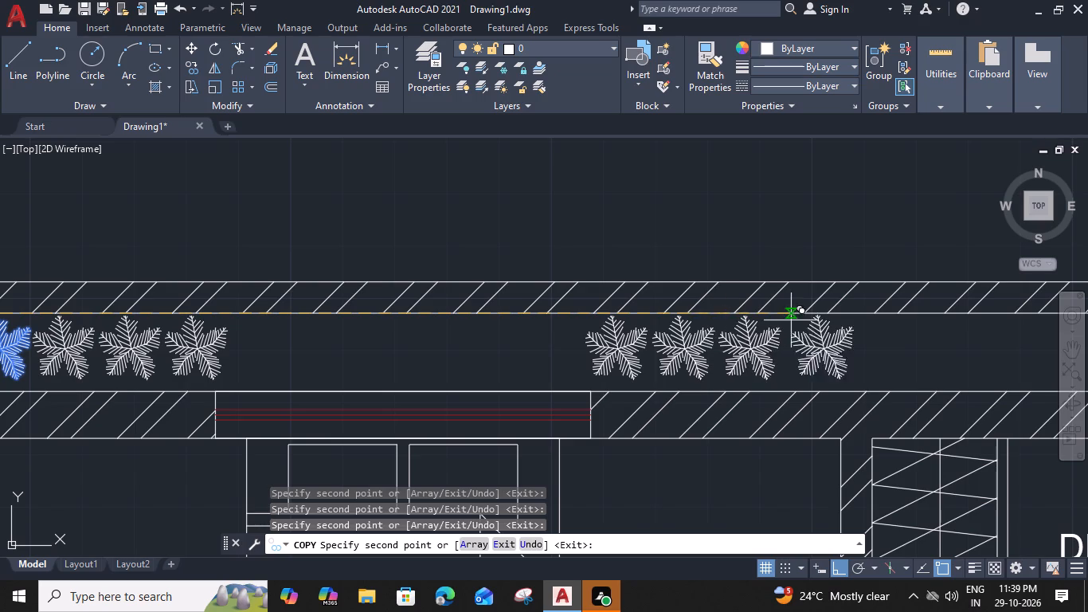
{"action": "middle_click_drag", "start_coordinate": [805, 328], "coordinate": [590, 321]}
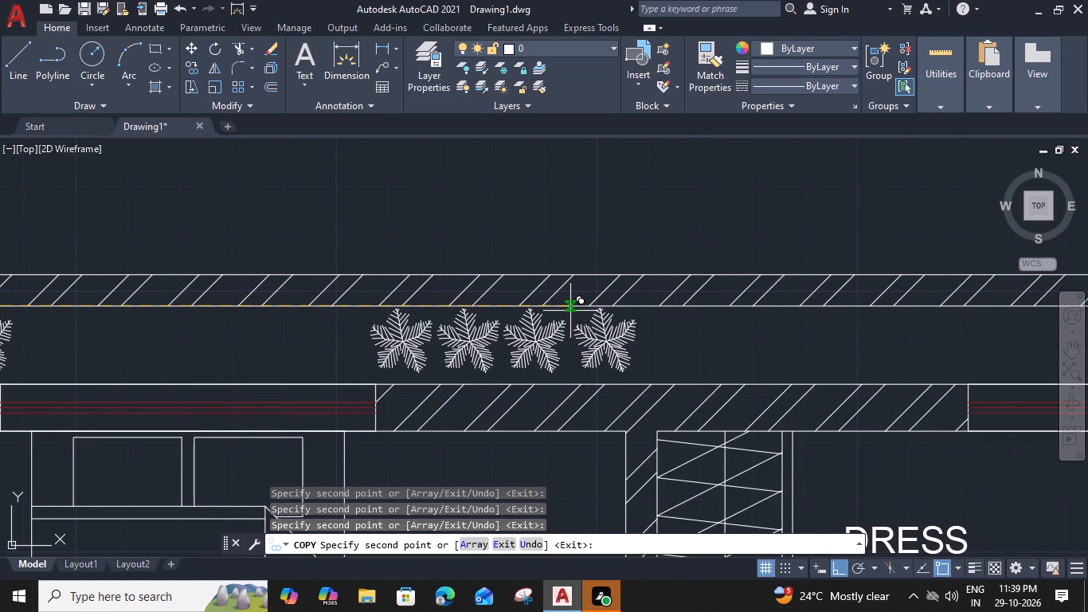
{"action": "left_click", "coordinate": [570, 311]}
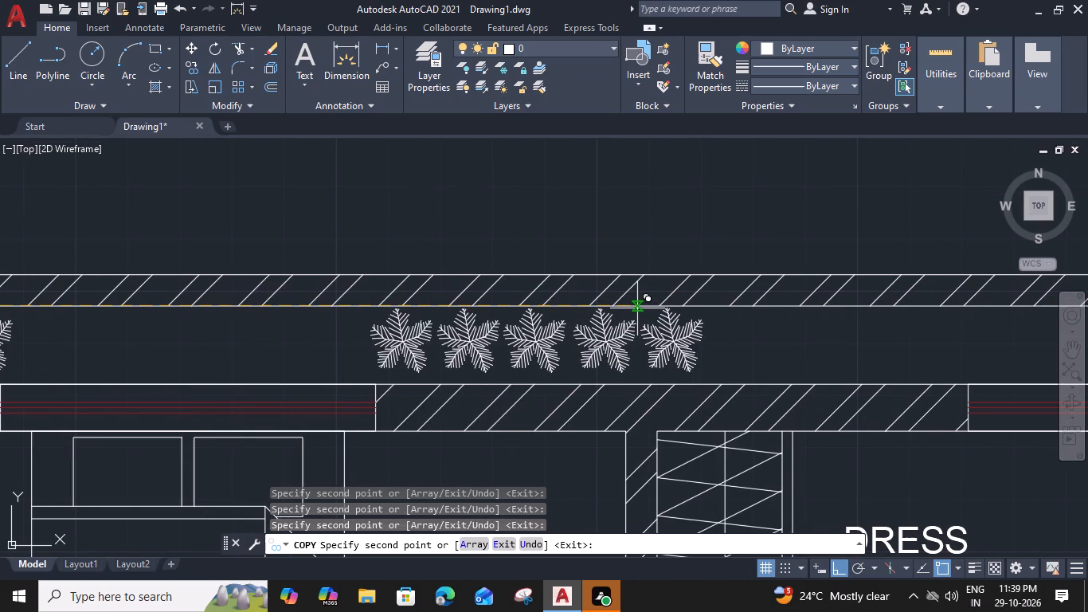
{"action": "left_click", "coordinate": [637, 305]}
{"action": "left_click", "coordinate": [708, 307]}
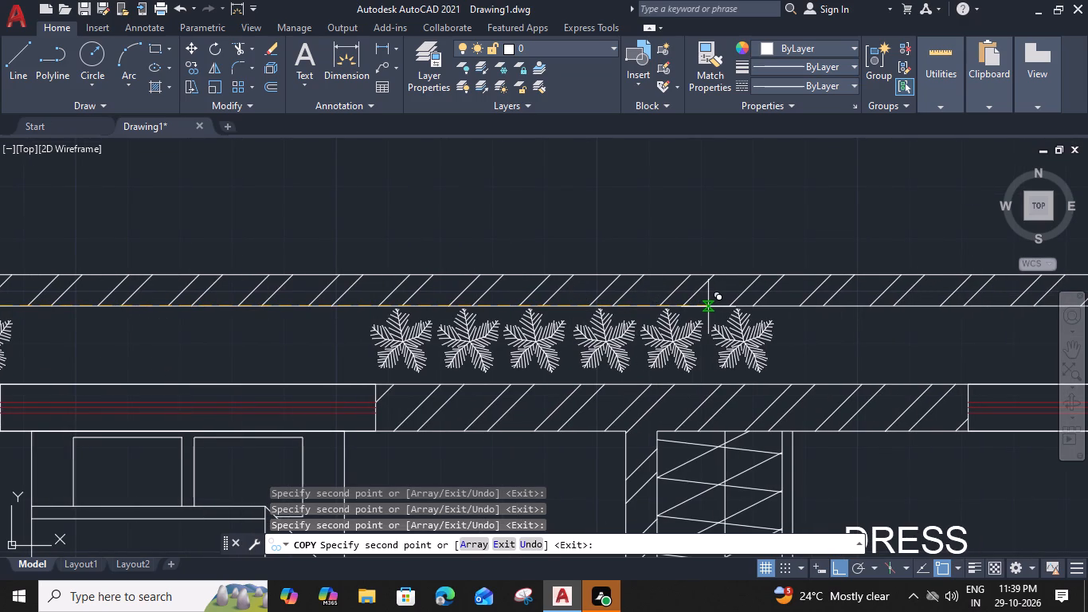
{"action": "left_click", "coordinate": [771, 308]}
{"action": "middle_click_drag", "start_coordinate": [845, 308], "coordinate": [746, 304]}
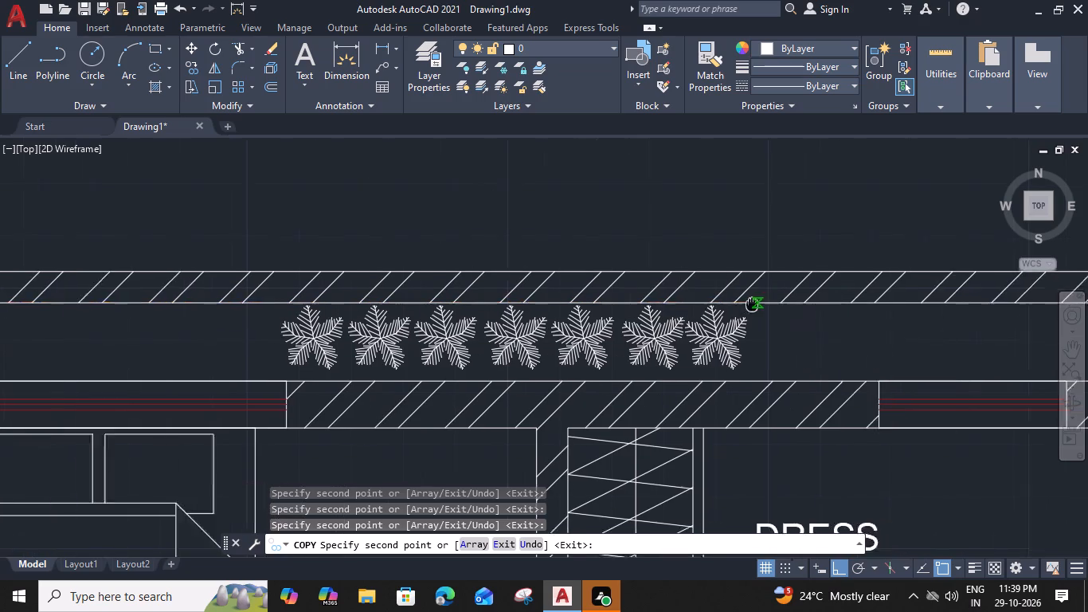
{"action": "middle_click_drag", "start_coordinate": [746, 304], "coordinate": [572, 319]}
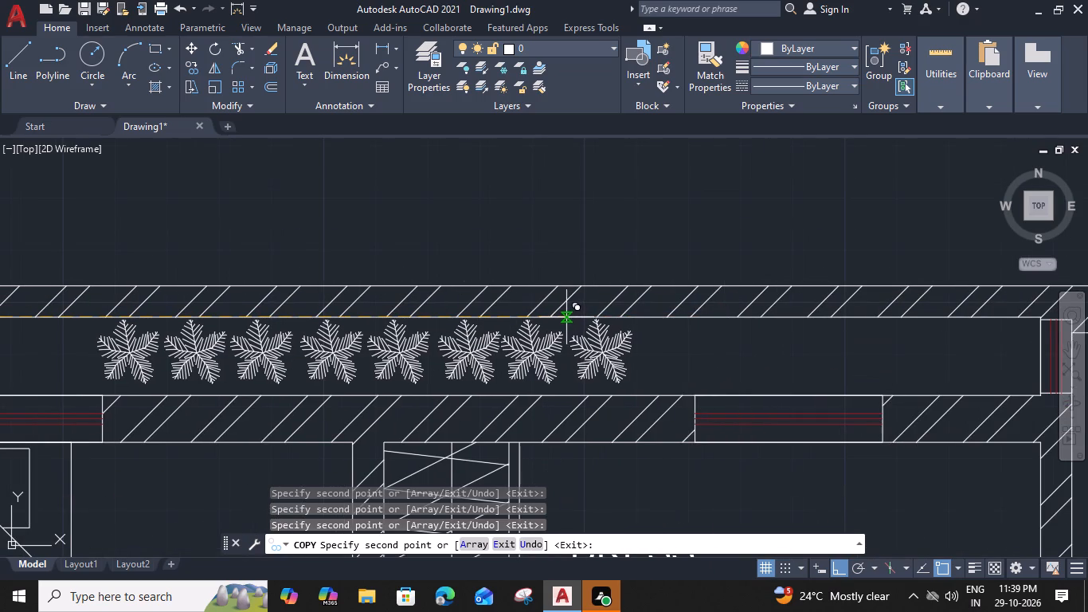
{"action": "left_click", "coordinate": [566, 317]}
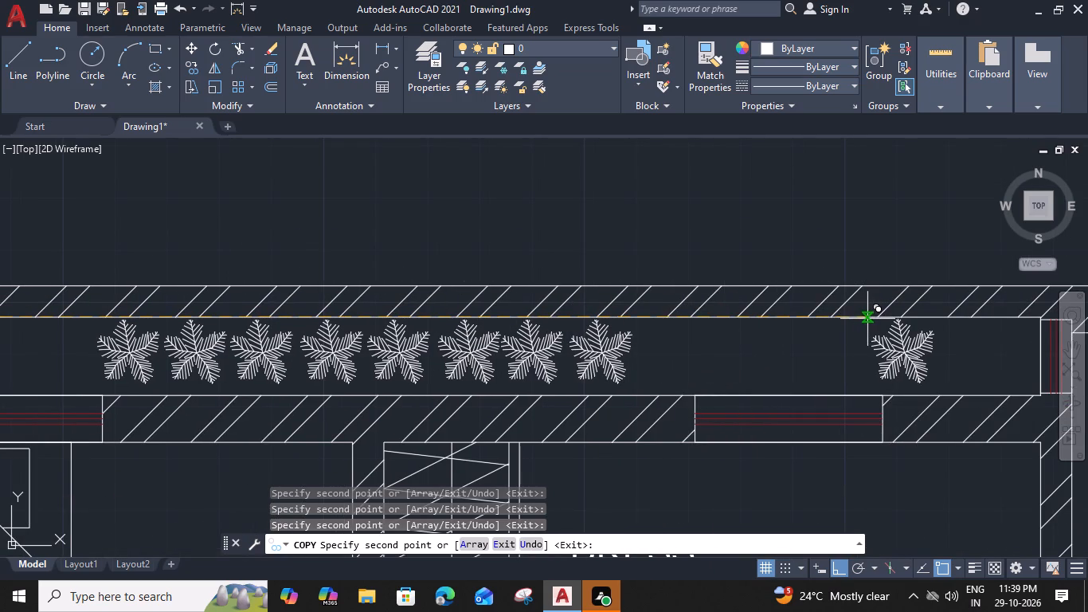
Add two plant copies near the strip's far bath window and three more along the dress window.
{"action": "left_click", "coordinate": [864, 316]}
{"action": "middle_click_drag", "start_coordinate": [840, 316], "coordinate": [573, 320]}
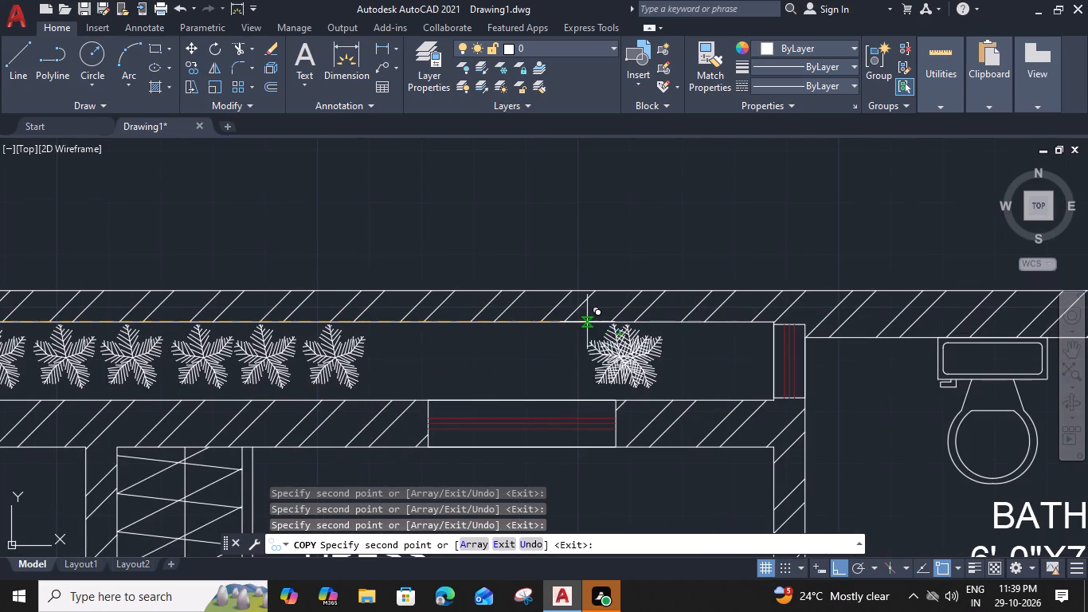
{"action": "left_click", "coordinate": [662, 322]}
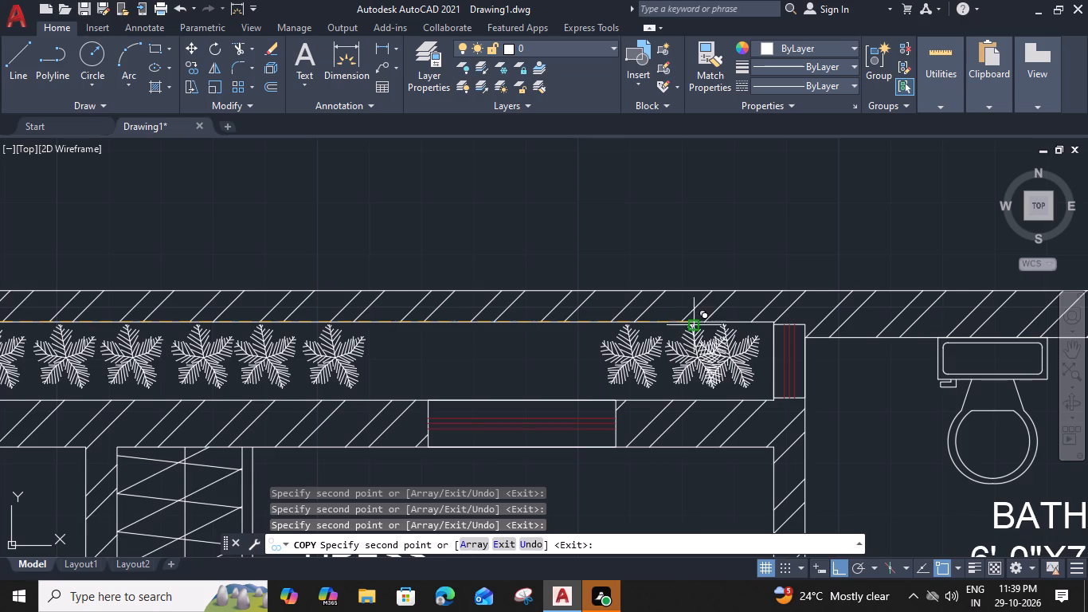
{"action": "left_click", "coordinate": [371, 322]}
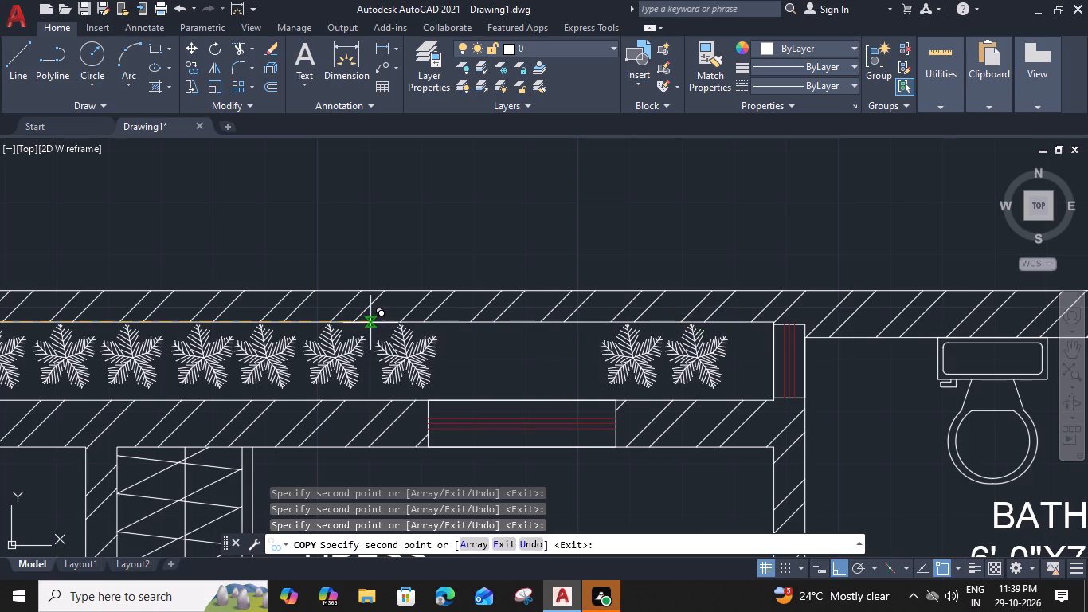
{"action": "left_click", "coordinate": [440, 324]}
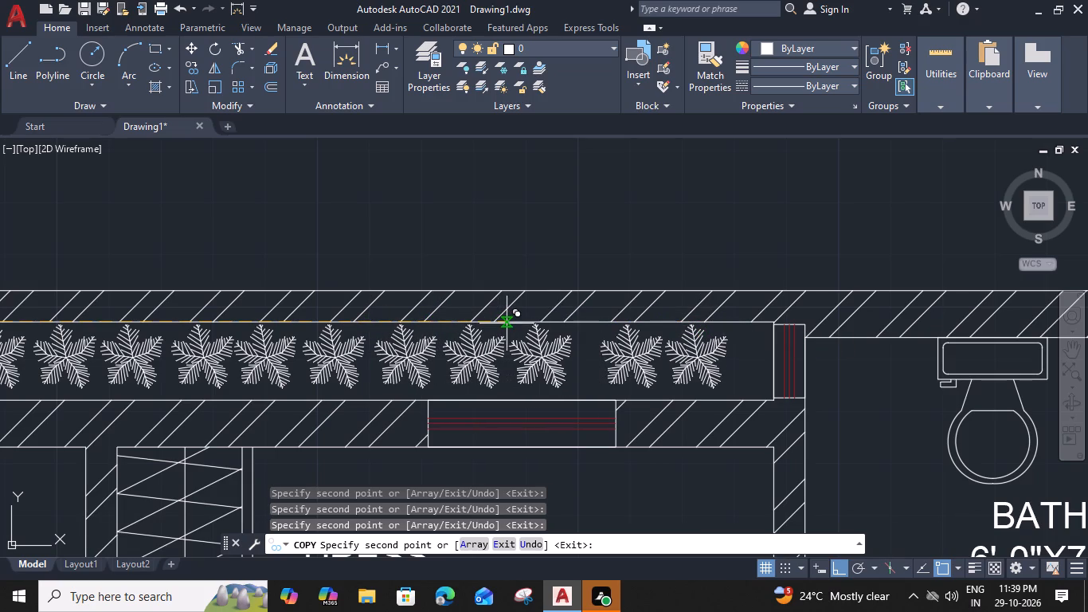
{"action": "left_click", "coordinate": [508, 323]}
Fill the gap in the strip along the 14'-0"X12'-0" bedroom window with five evenly spaced plant copies.
{"action": "middle_click_drag", "start_coordinate": [370, 324], "coordinate": [742, 325]}
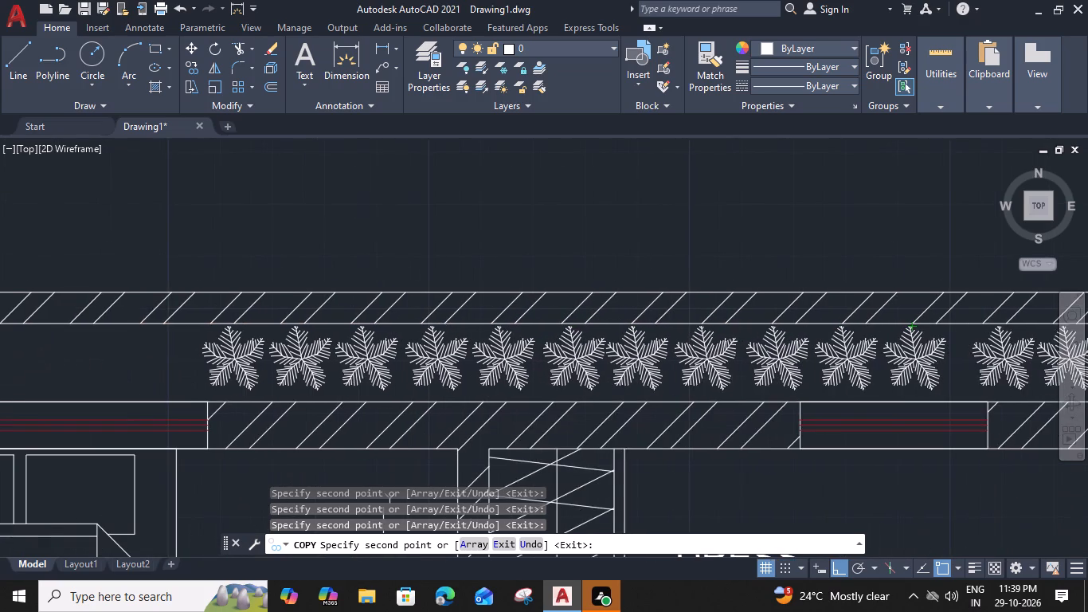
{"action": "middle_click_drag", "start_coordinate": [186, 325], "coordinate": [578, 325]}
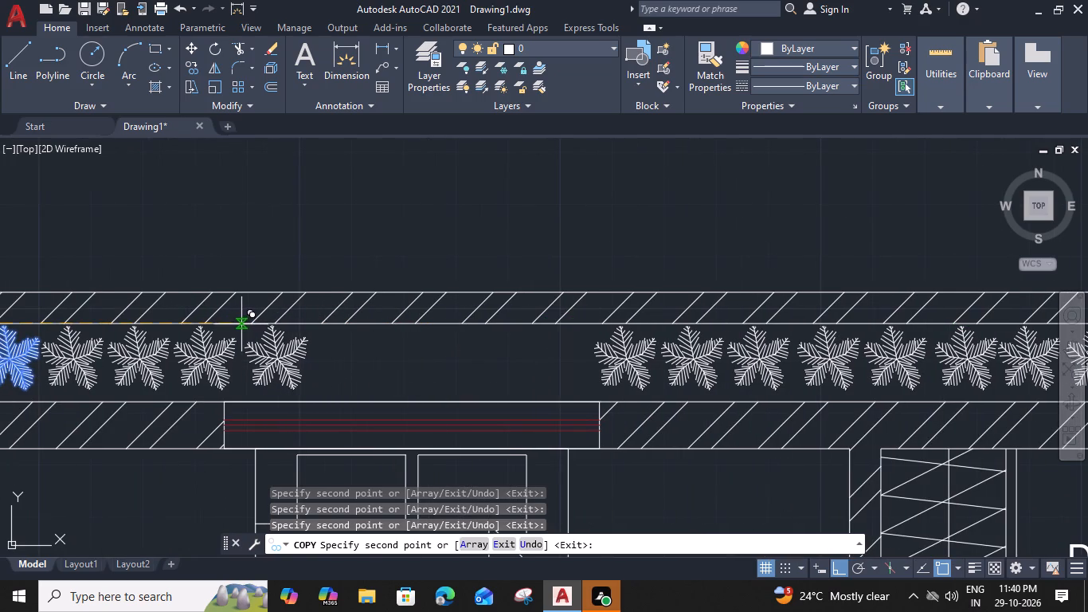
{"action": "left_click", "coordinate": [241, 324]}
{"action": "left_click", "coordinate": [311, 323]}
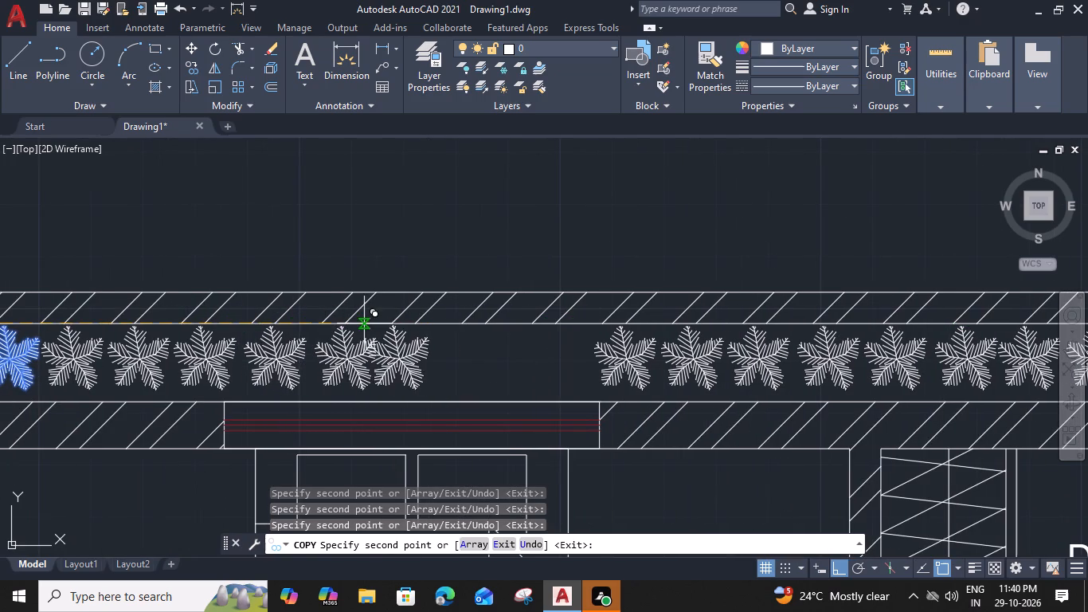
{"action": "left_click", "coordinate": [382, 325]}
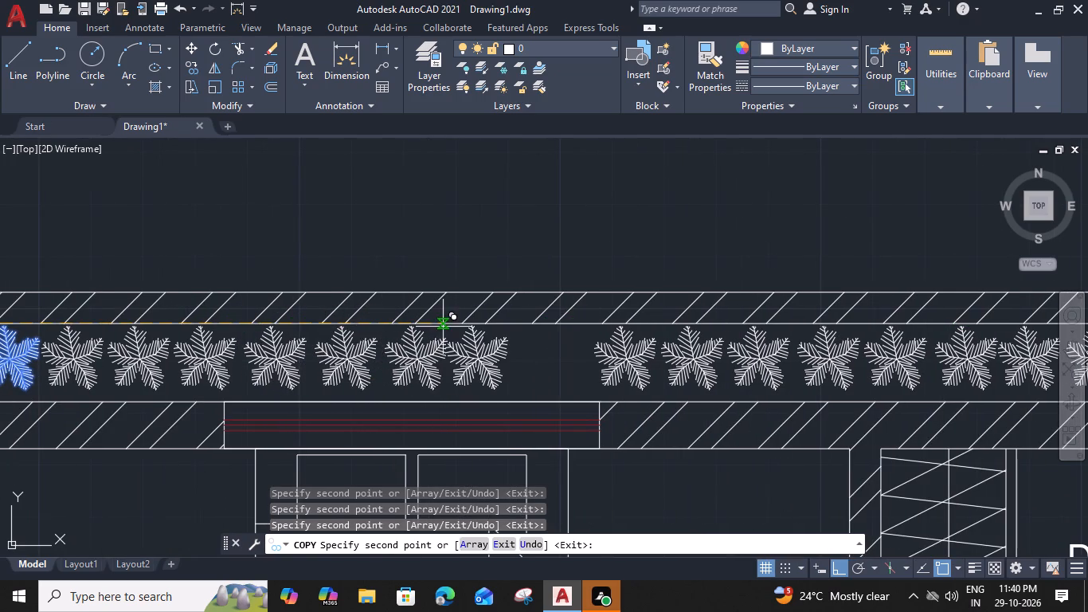
{"action": "left_click", "coordinate": [454, 328]}
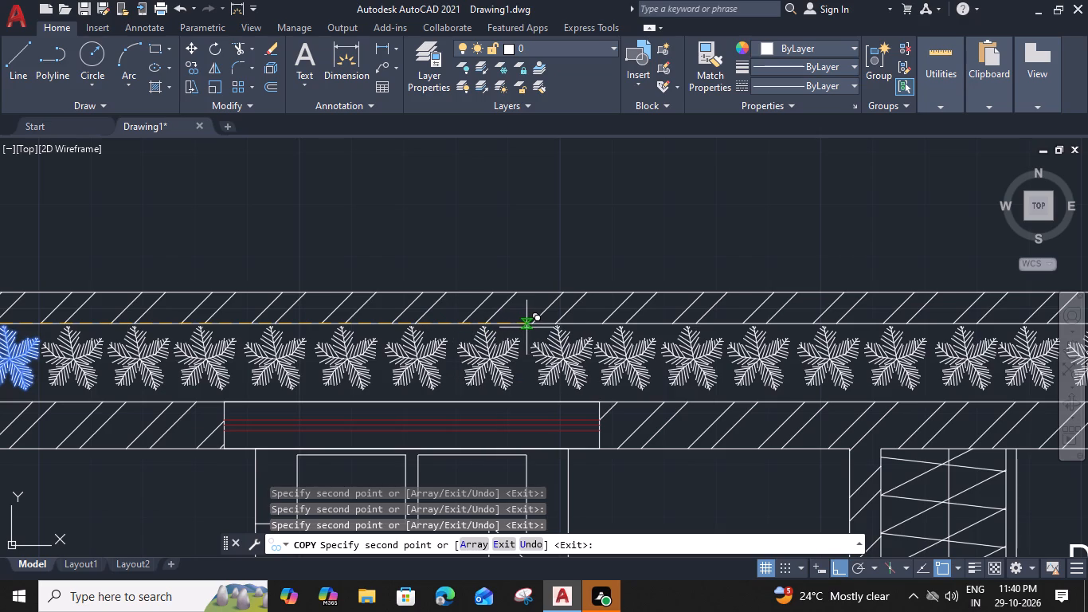
{"action": "left_click", "coordinate": [519, 325]}
{"action": "key", "text": "Escape"}
Look over the whole floor plan to review the planting and the remaining open areas.
{"action": "scroll", "coordinate": [469, 347], "scroll_direction": "down", "scroll_amount": 3}
{"action": "middle_click_drag", "start_coordinate": [483, 366], "coordinate": [484, 362]}
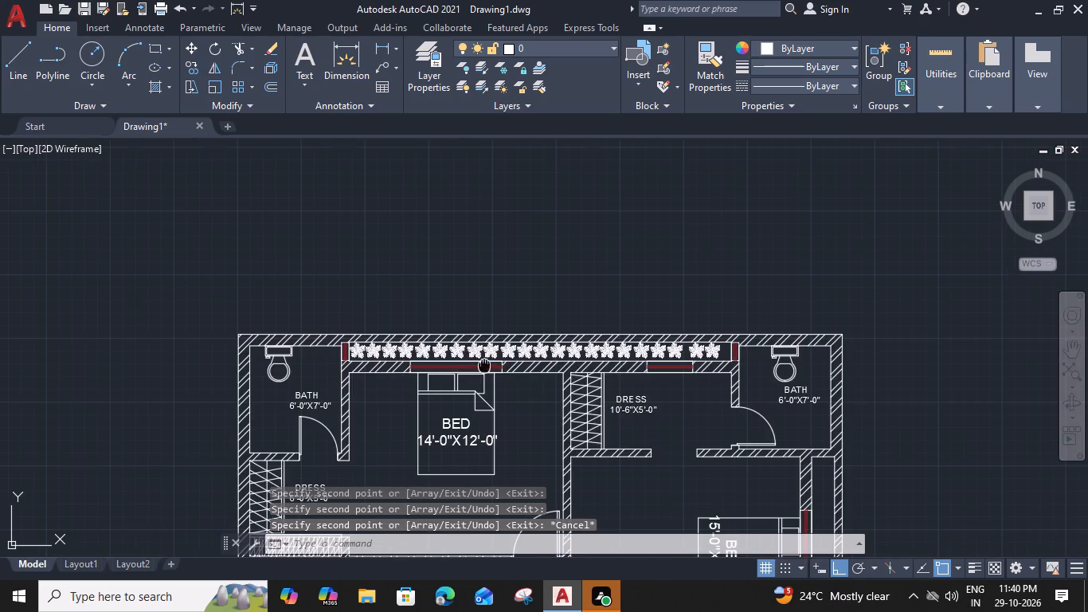
{"action": "middle_click_drag", "start_coordinate": [484, 362], "coordinate": [503, 269]}
{"action": "scroll", "coordinate": [525, 323], "scroll_direction": "down", "scroll_amount": 1}
{"action": "middle_click_drag", "start_coordinate": [527, 367], "coordinate": [520, 220]}
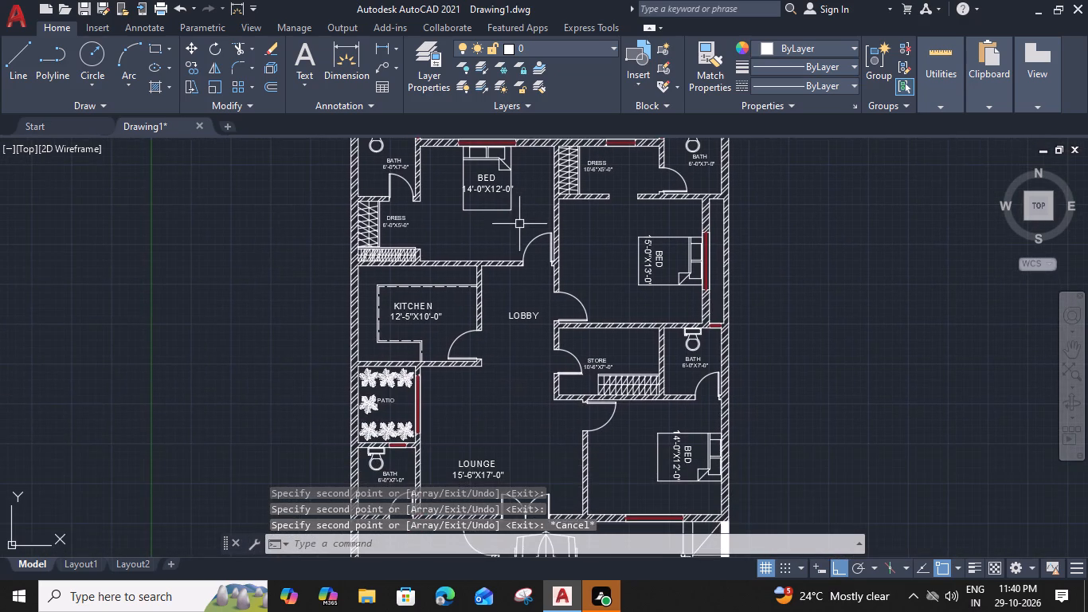
{"action": "middle_click_drag", "start_coordinate": [514, 361], "coordinate": [501, 229]}
{"action": "middle_click_drag", "start_coordinate": [495, 320], "coordinate": [495, 236]}
{"action": "scroll", "coordinate": [594, 430], "scroll_direction": "down", "scroll_amount": 1}
{"action": "middle_click_drag", "start_coordinate": [536, 288], "coordinate": [530, 352]}
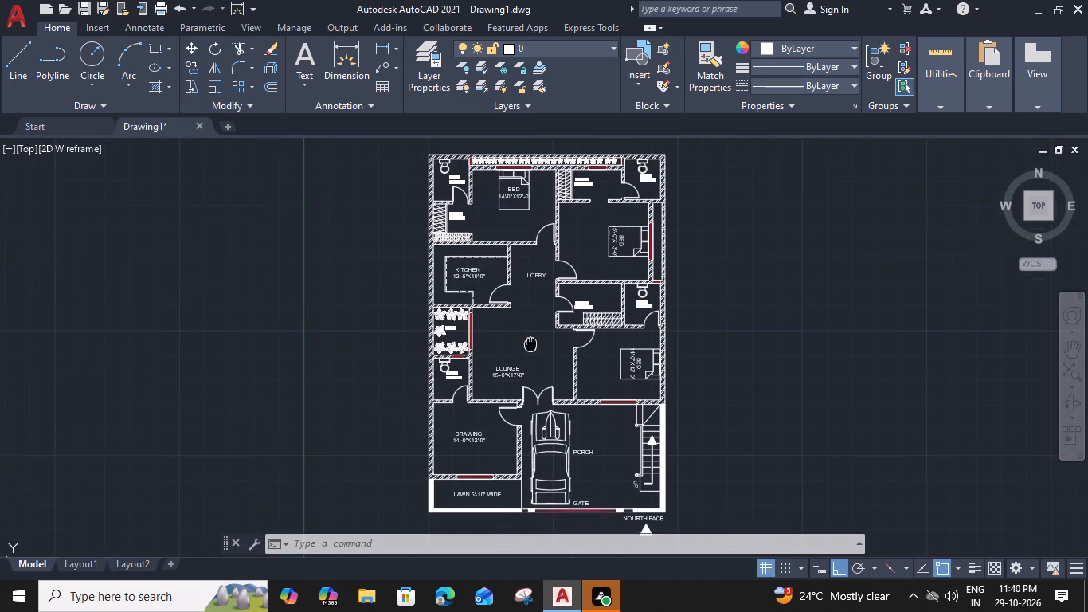
{"action": "middle_click_drag", "start_coordinate": [530, 352], "coordinate": [533, 357]}
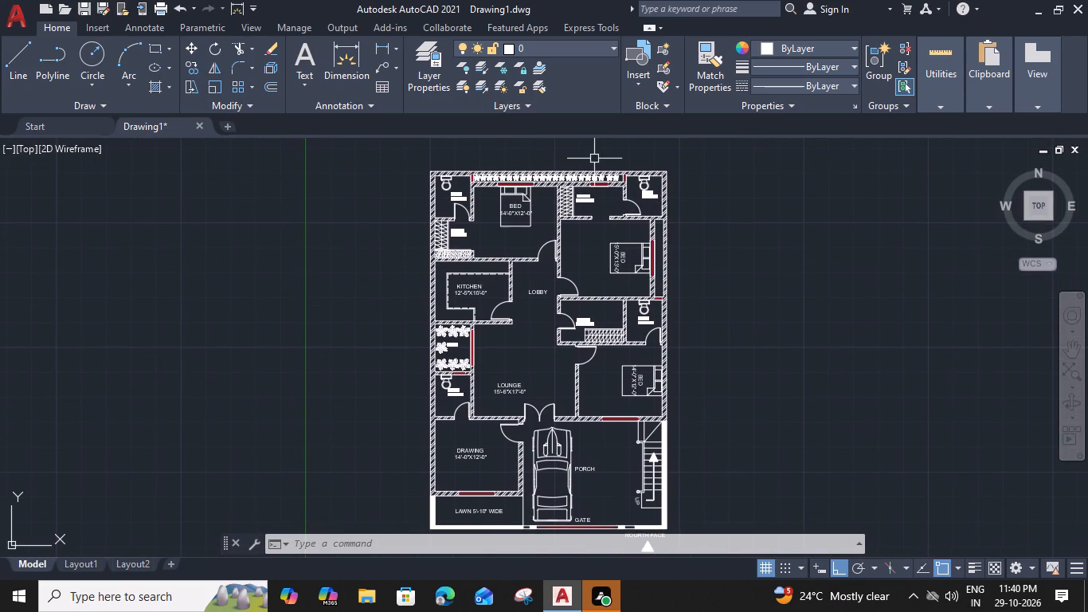
Copy the rear strip's last plant to the inner top corner of the narrow side strip beside the 15'-0"X13'-0" bedroom.
{"action": "scroll", "coordinate": [595, 166], "scroll_direction": "up", "scroll_amount": 2}
{"action": "scroll", "coordinate": [656, 186], "scroll_direction": "up", "scroll_amount": 1}
{"action": "left_click", "coordinate": [644, 194]}
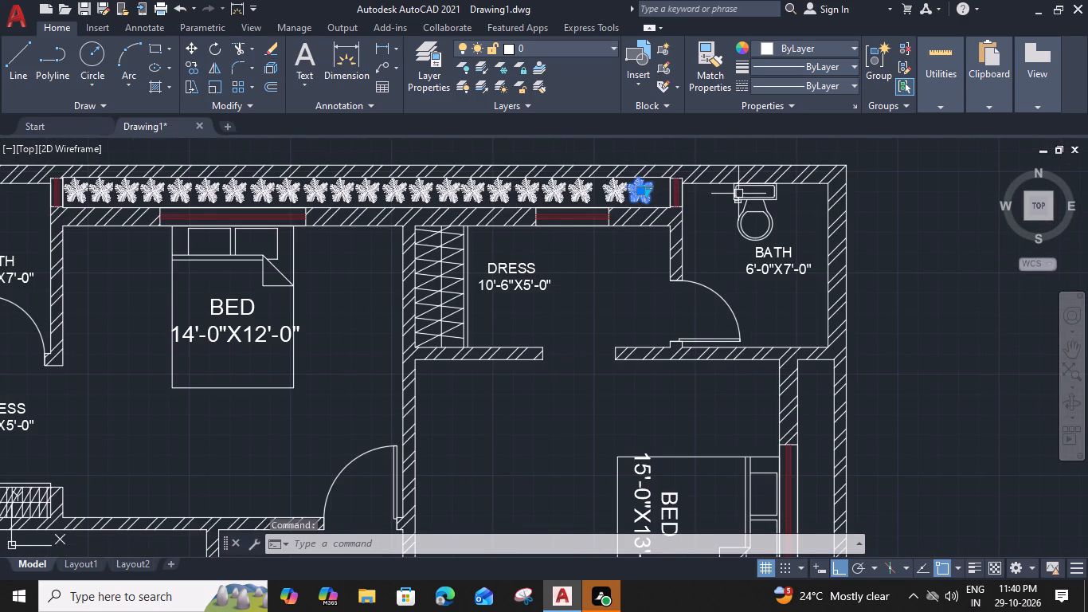
{"action": "type", "text": "CO"}
{"action": "key", "text": "space"}
{"action": "scroll", "coordinate": [660, 167], "scroll_direction": "up", "scroll_amount": 2}
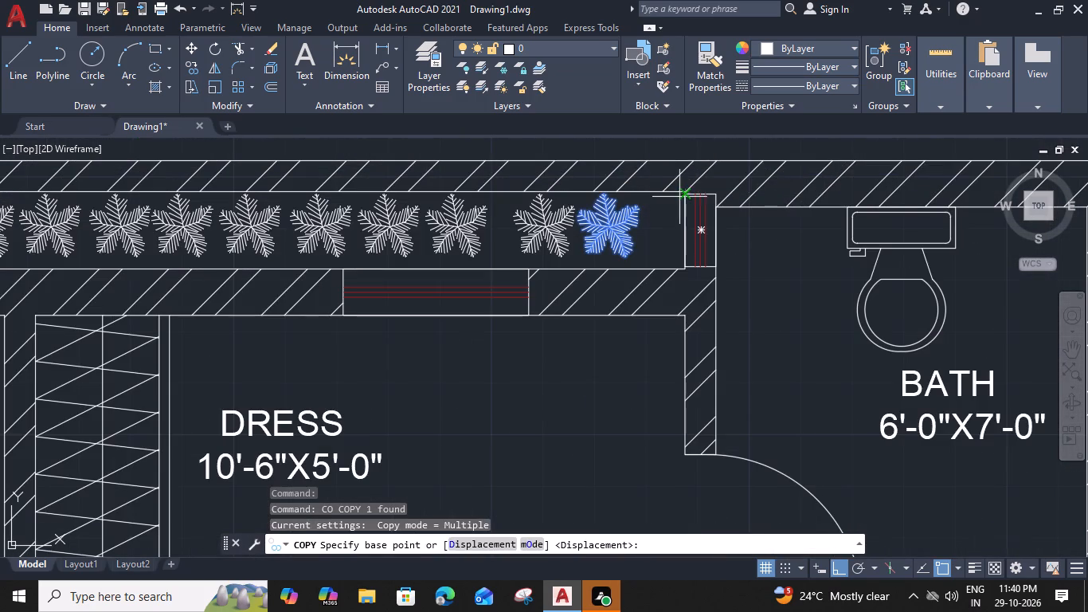
{"action": "left_click", "coordinate": [682, 192]}
{"action": "scroll", "coordinate": [681, 207], "scroll_direction": "down", "scroll_amount": 2}
{"action": "middle_click_drag", "start_coordinate": [710, 379], "coordinate": [524, 229]}
{"action": "scroll", "coordinate": [647, 237], "scroll_direction": "up", "scroll_amount": 1}
{"action": "left_click", "coordinate": [660, 235]}
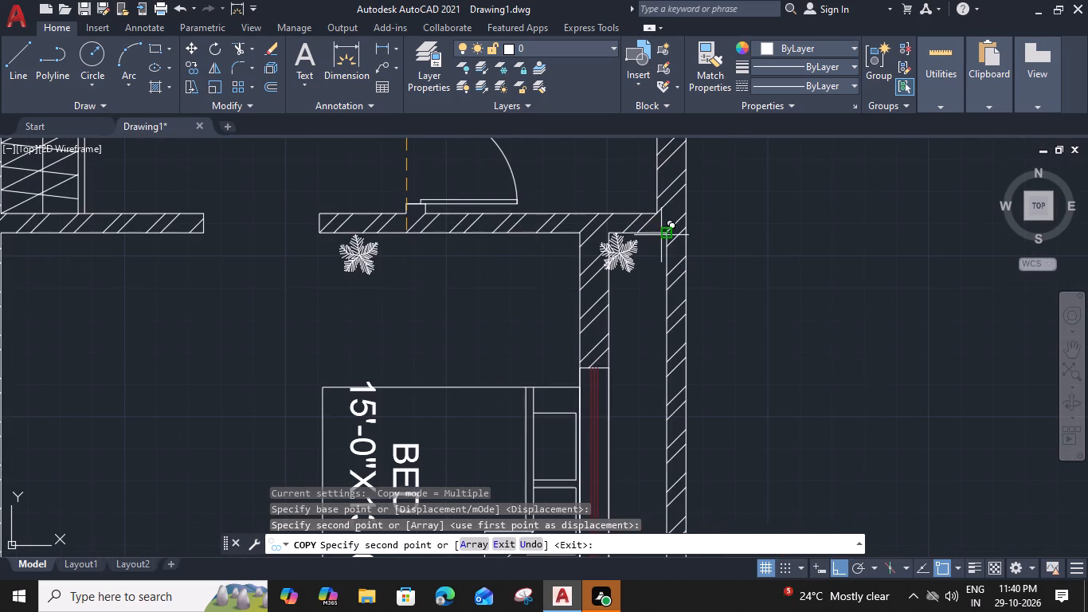
{"action": "key", "text": "Escape"}
Move the copied plant clear of the wall to the middle of the side strip's width at its upper end.
{"action": "left_click", "coordinate": [638, 241]}
{"action": "type", "text": "M"}
{"action": "key", "text": "space"}
{"action": "scroll", "coordinate": [643, 262], "scroll_direction": "up", "scroll_amount": 1}
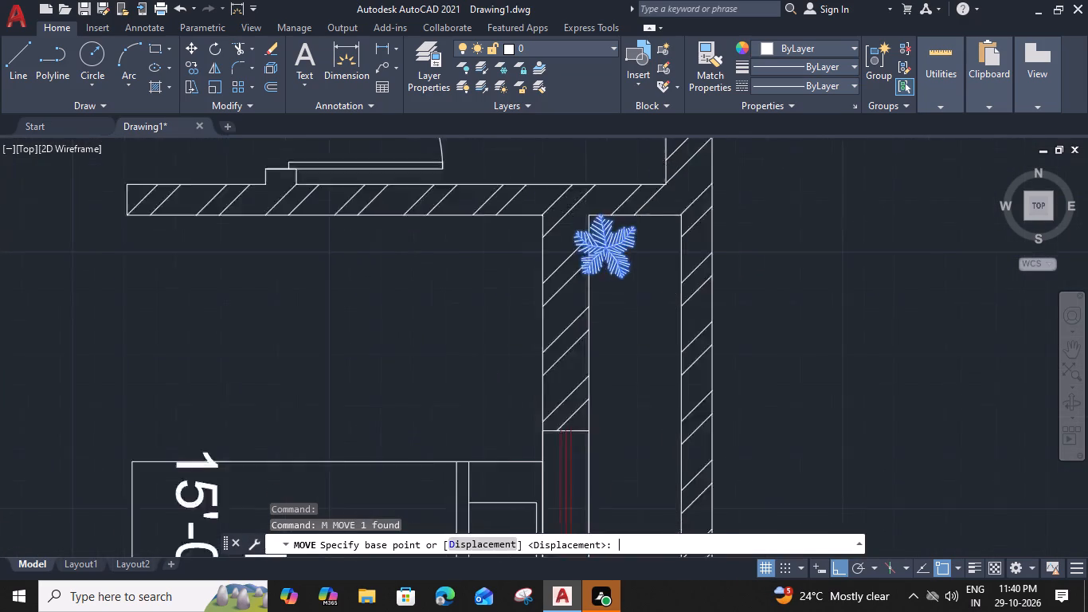
{"action": "scroll", "coordinate": [643, 262], "scroll_direction": "up", "scroll_amount": 1}
{"action": "left_click", "coordinate": [625, 276]}
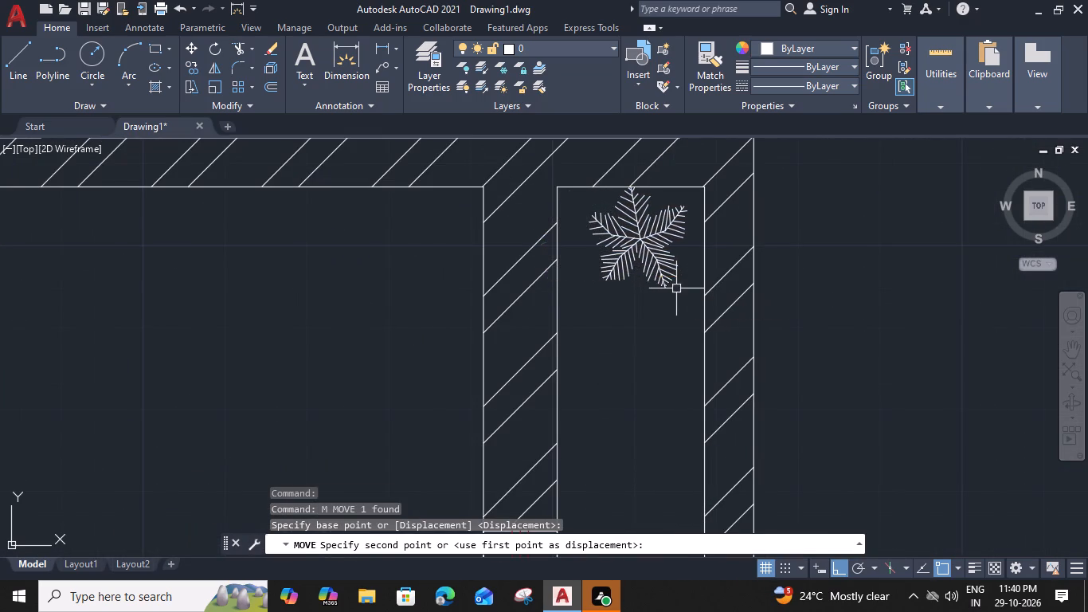
{"action": "left_click", "coordinate": [676, 288]}
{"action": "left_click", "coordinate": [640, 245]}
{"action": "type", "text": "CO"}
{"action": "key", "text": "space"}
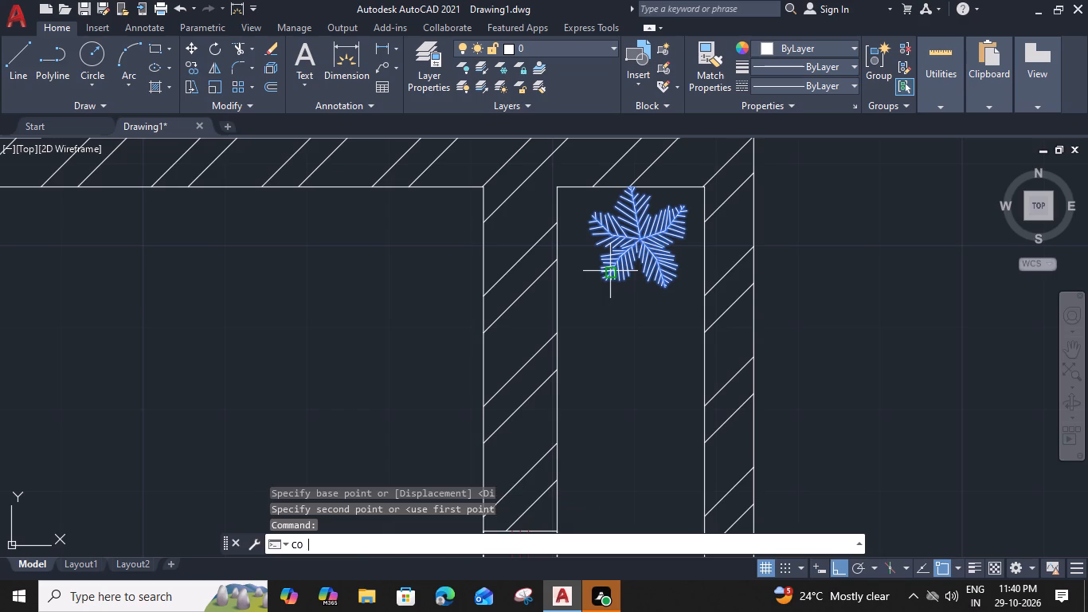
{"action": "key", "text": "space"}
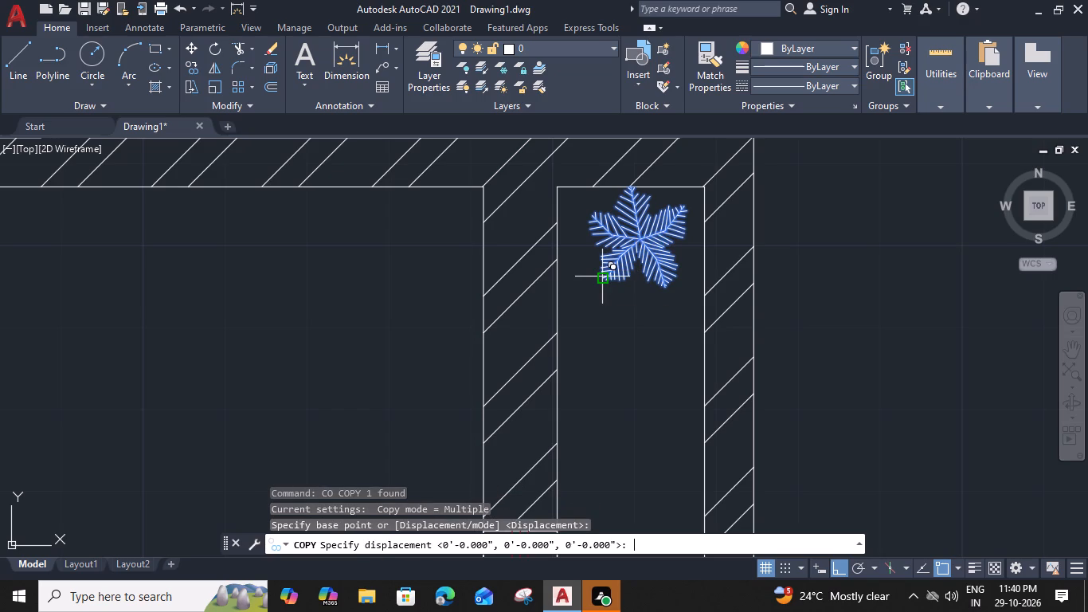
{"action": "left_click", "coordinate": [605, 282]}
Copy the side strip's first plant straight down at even spacing, placing six copies along the strip's upper half beside the 15'-0"X13'-0" bedroom.
{"action": "left_click", "coordinate": [618, 239]}
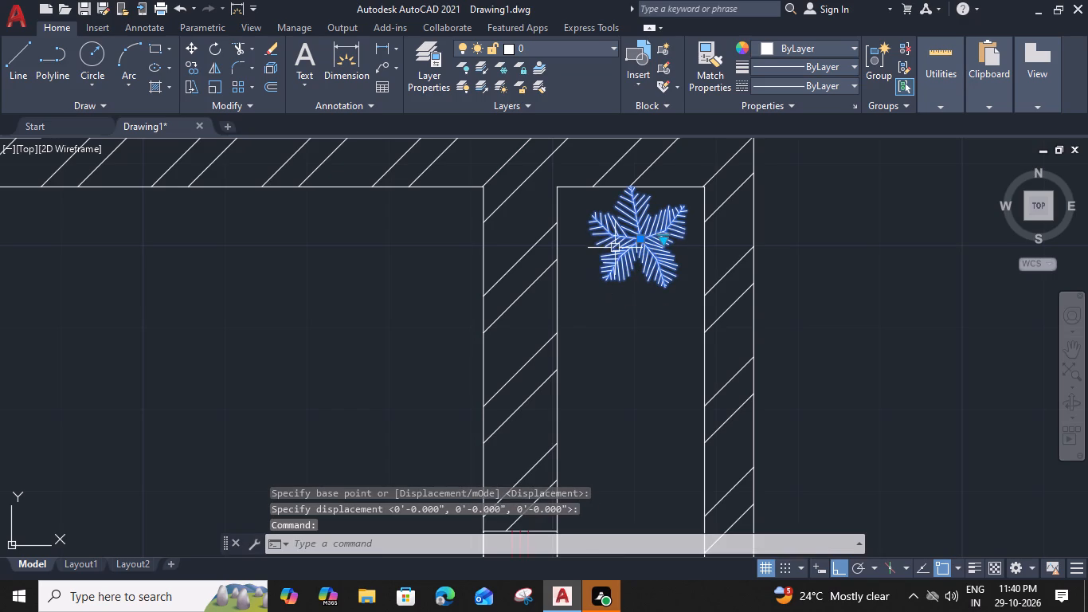
{"action": "type", "text": "CO"}
{"action": "key", "text": "space"}
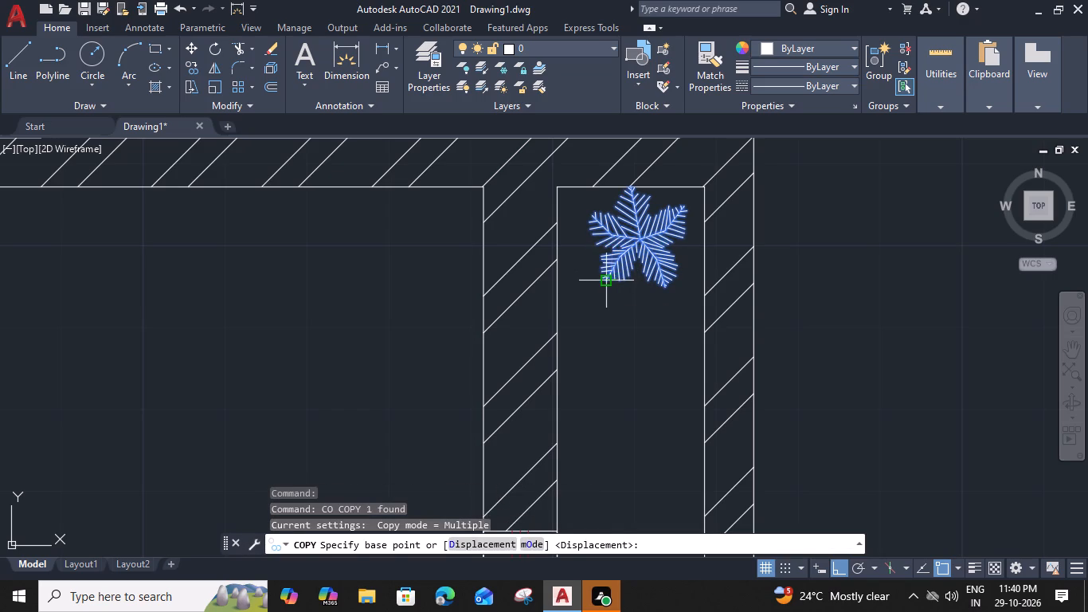
{"action": "left_click", "coordinate": [603, 280]}
{"action": "left_click", "coordinate": [599, 379]}
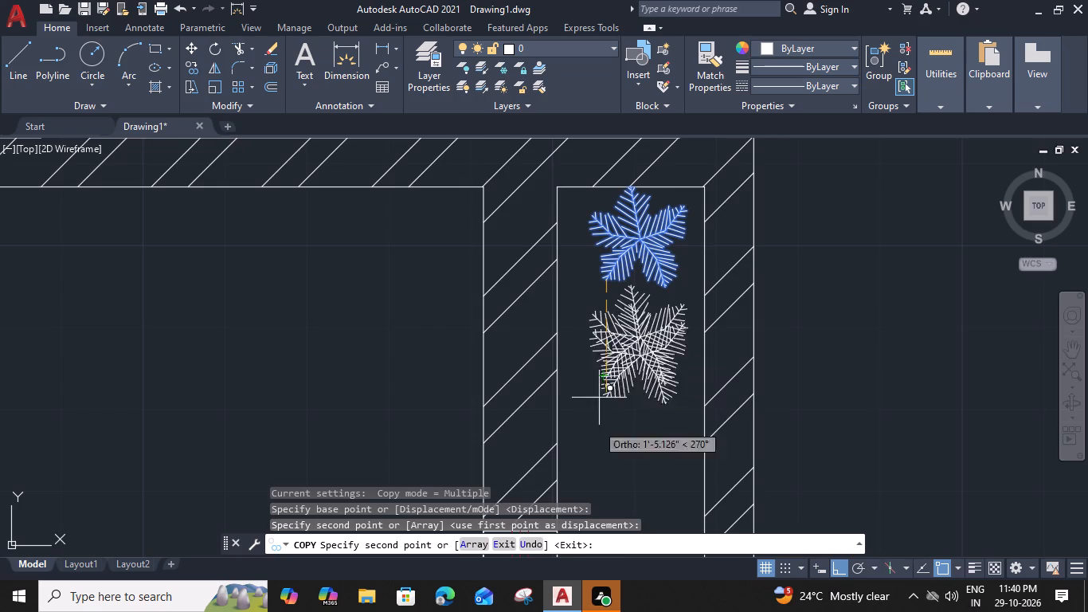
{"action": "middle_click_drag", "start_coordinate": [594, 437], "coordinate": [593, 293]}
{"action": "left_click", "coordinate": [598, 335]}
{"action": "middle_click_drag", "start_coordinate": [601, 423], "coordinate": [601, 396]}
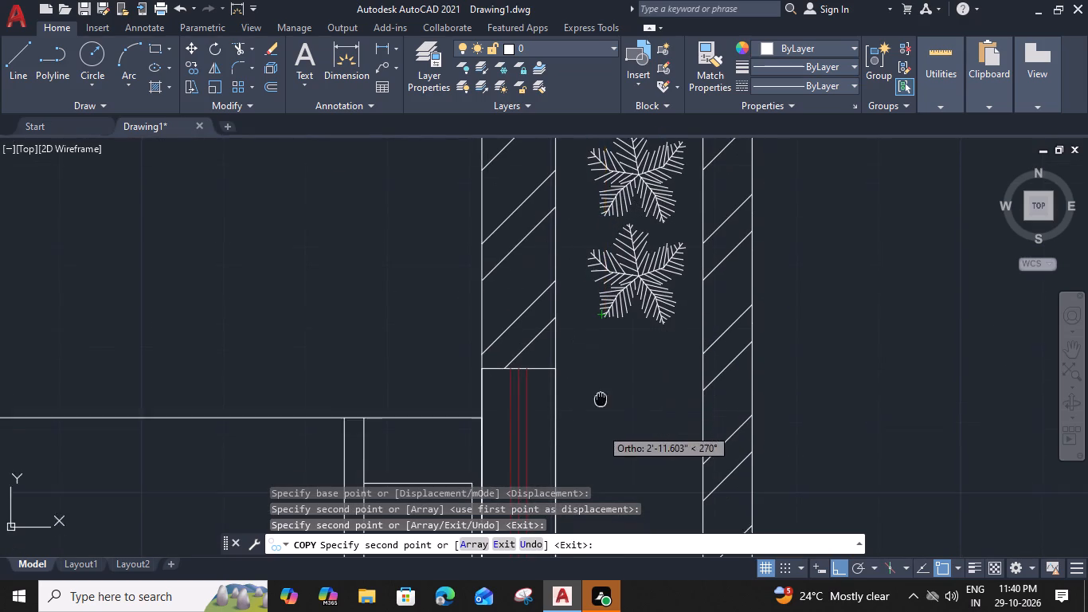
{"action": "middle_click_drag", "start_coordinate": [601, 396], "coordinate": [600, 307]}
{"action": "left_click", "coordinate": [600, 317]}
{"action": "middle_click_drag", "start_coordinate": [603, 419], "coordinate": [600, 289]}
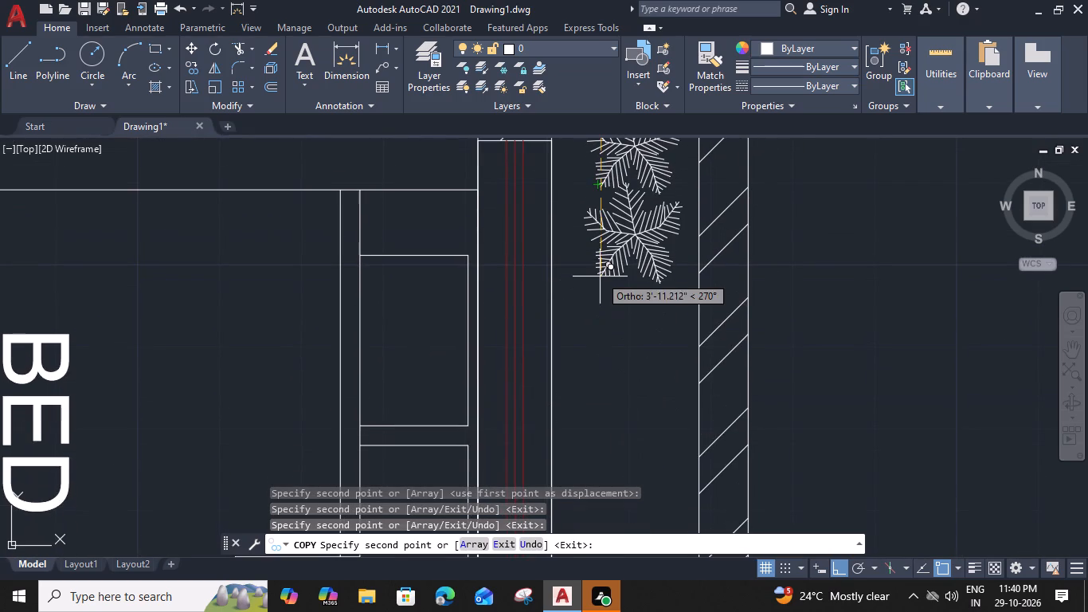
{"action": "left_click", "coordinate": [600, 278]}
{"action": "left_click", "coordinate": [597, 376]}
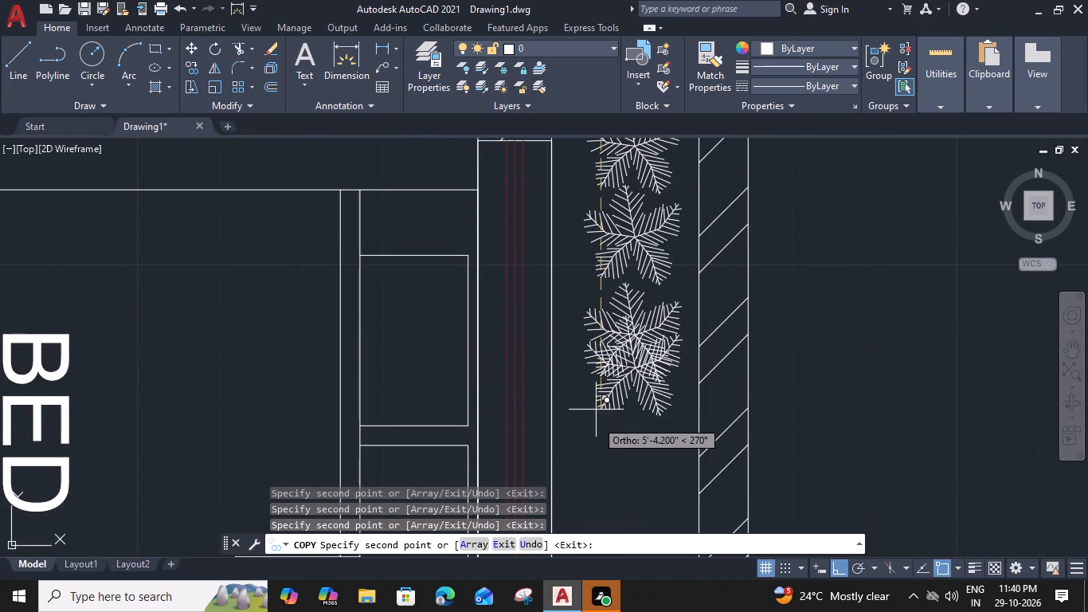
{"action": "left_click", "coordinate": [597, 471]}
Continue the plant row down the side strip with six more evenly spaced copies, ending near the strip's lower wall.
{"action": "middle_click_drag", "start_coordinate": [597, 471], "coordinate": [597, 199]}
{"action": "left_click", "coordinate": [590, 287]}
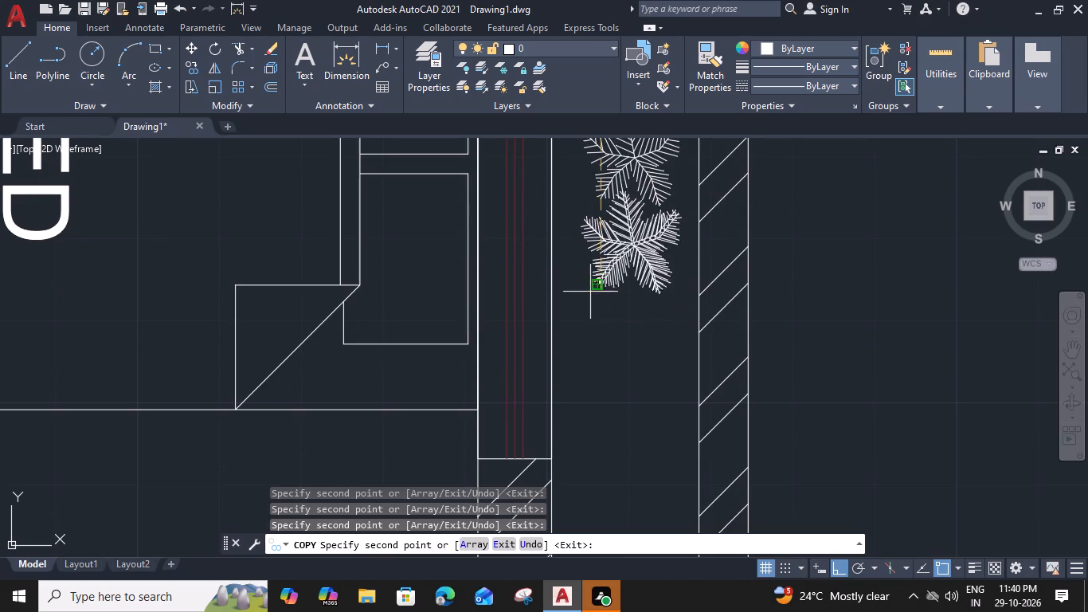
{"action": "left_click", "coordinate": [592, 381]}
{"action": "middle_click_drag", "start_coordinate": [593, 421], "coordinate": [593, 262]}
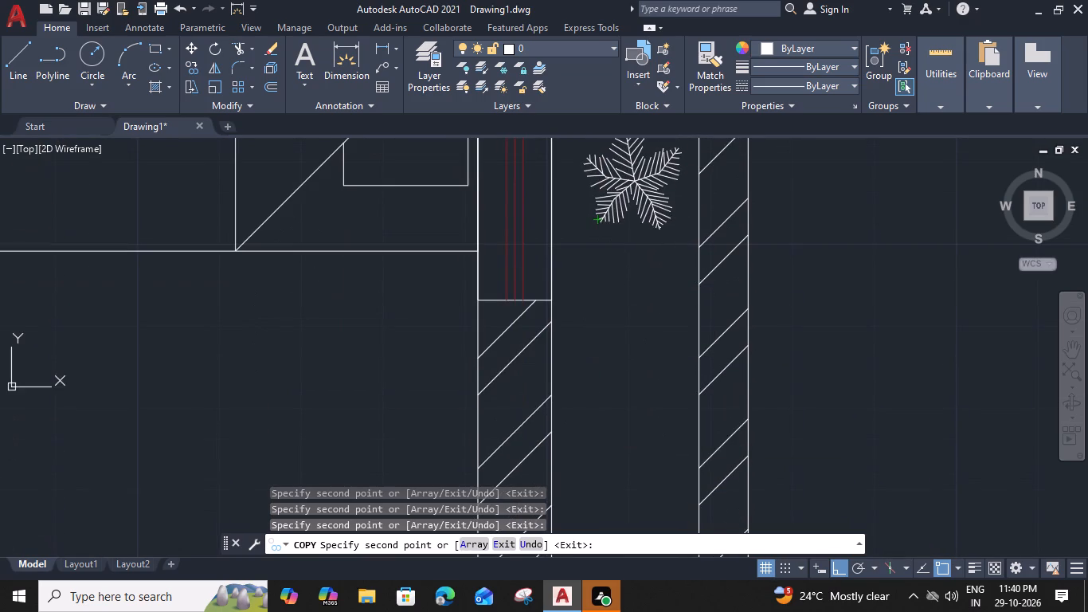
{"action": "left_click", "coordinate": [594, 304]}
{"action": "left_click", "coordinate": [591, 394]}
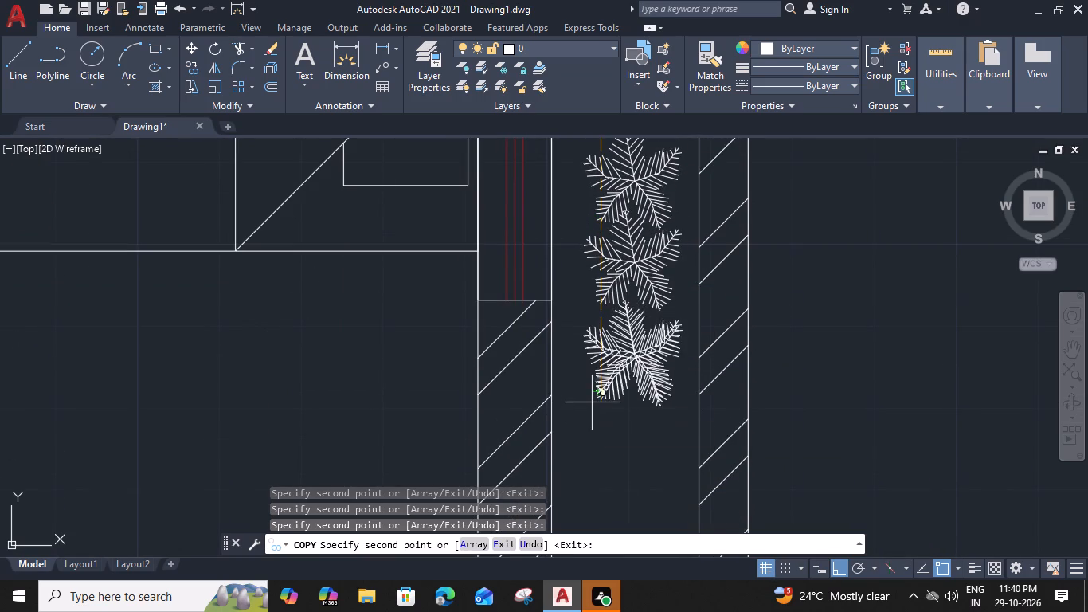
{"action": "middle_click_drag", "start_coordinate": [592, 414], "coordinate": [596, 249]}
{"action": "left_click", "coordinate": [590, 326]}
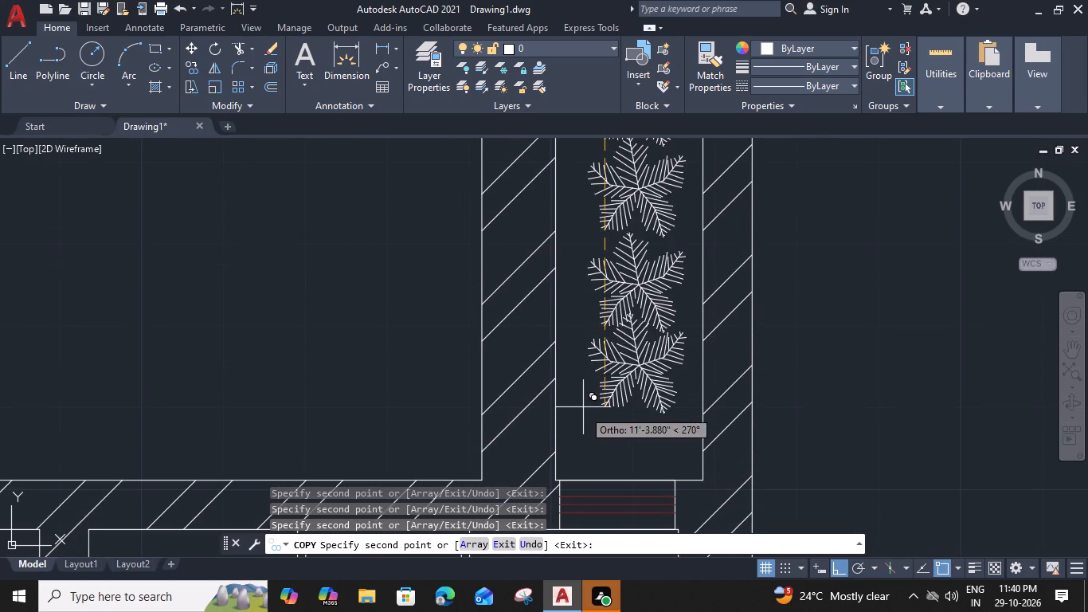
{"action": "left_click", "coordinate": [582, 422]}
{"action": "key", "text": "Escape"}
Add a horizontal linear dimension to the rear outer wall line, placing it just above the wall.
{"action": "scroll", "coordinate": [581, 388], "scroll_direction": "down", "scroll_amount": 3}
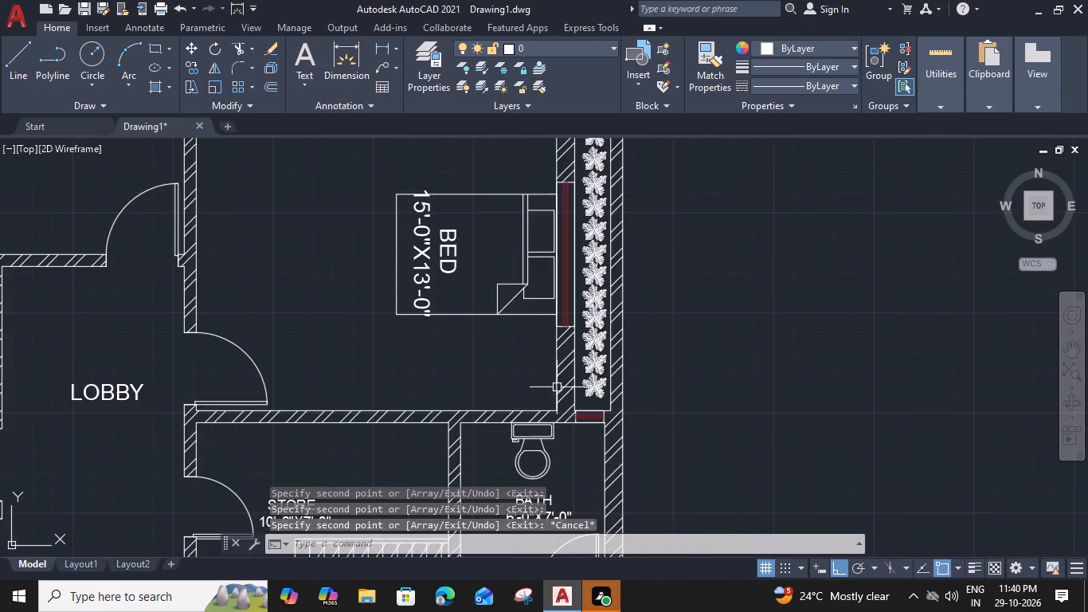
{"action": "middle_click_drag", "start_coordinate": [471, 369], "coordinate": [636, 361]}
{"action": "scroll", "coordinate": [636, 361], "scroll_direction": "down", "scroll_amount": 1}
{"action": "middle_click_drag", "start_coordinate": [530, 367], "coordinate": [626, 313]}
{"action": "scroll", "coordinate": [419, 317], "scroll_direction": "down", "scroll_amount": 2}
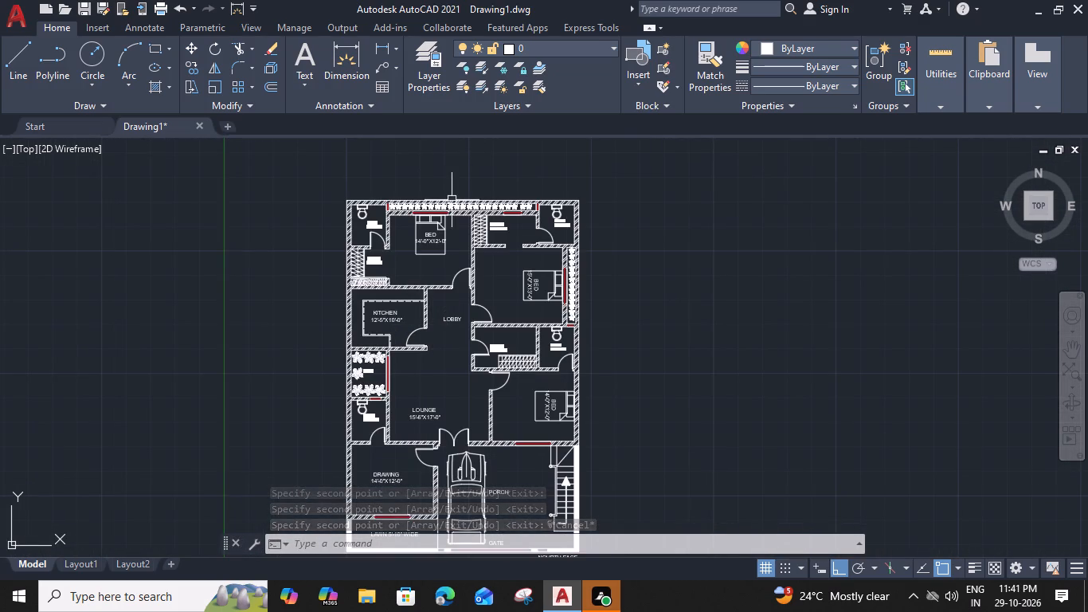
{"action": "type", "text": "DIMLI"}
{"action": "key", "text": "space"}
{"action": "scroll", "coordinate": [454, 178], "scroll_direction": "up", "scroll_amount": 2}
{"action": "key", "text": "space"}
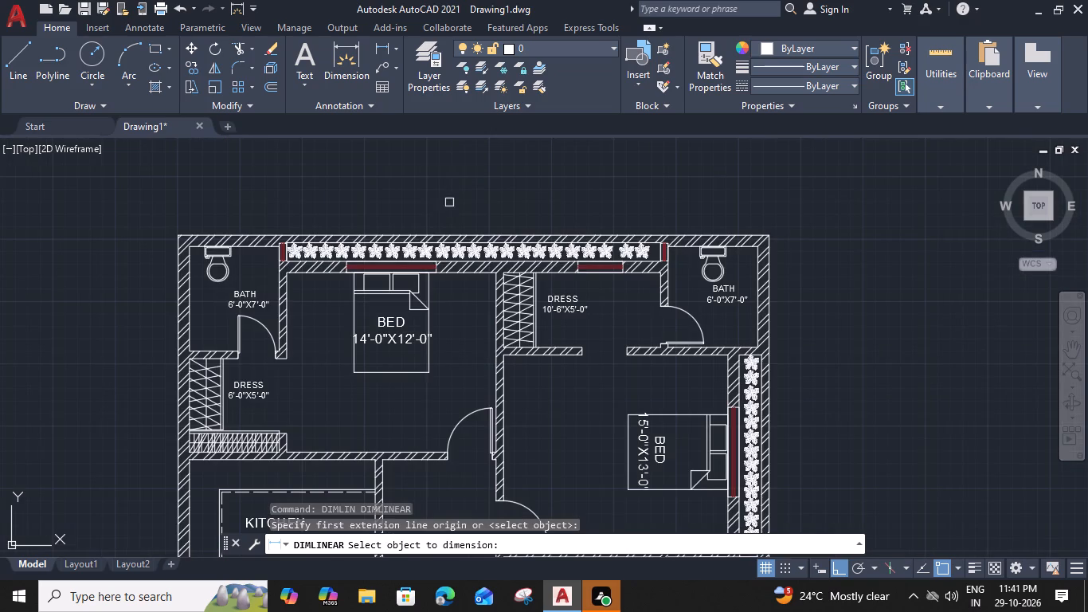
{"action": "scroll", "coordinate": [452, 218], "scroll_direction": "up", "scroll_amount": 1}
{"action": "left_click", "coordinate": [455, 244]}
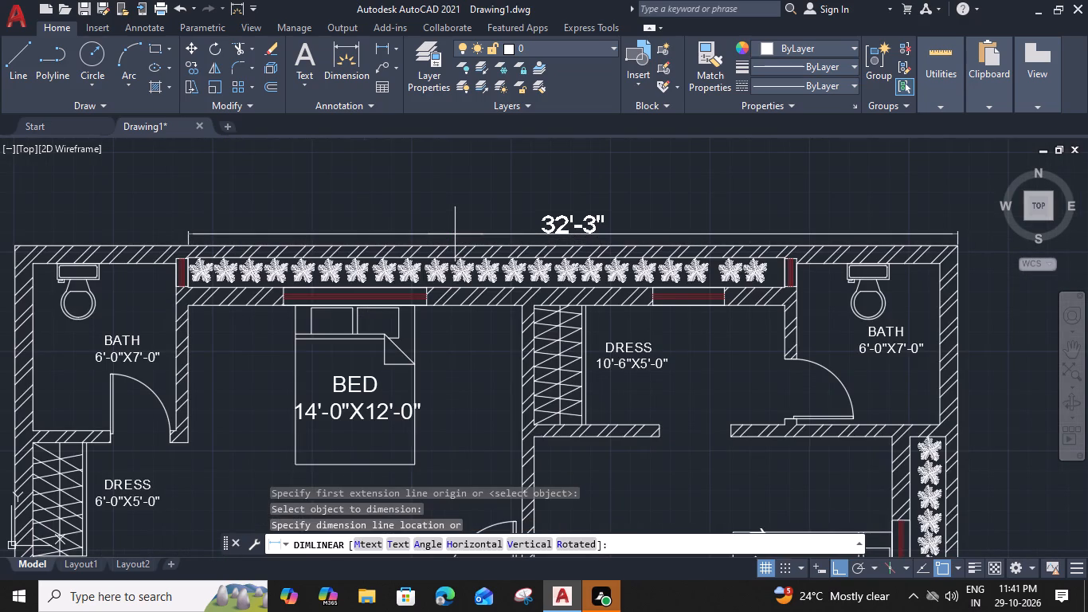
{"action": "left_click", "coordinate": [455, 231]}
Stretch the rear wall dimension to the outer corner at the bath beside the 14'-0"X12'-0" bedroom, so it spans the building's full width.
{"action": "middle_click_drag", "start_coordinate": [318, 213], "coordinate": [551, 218]}
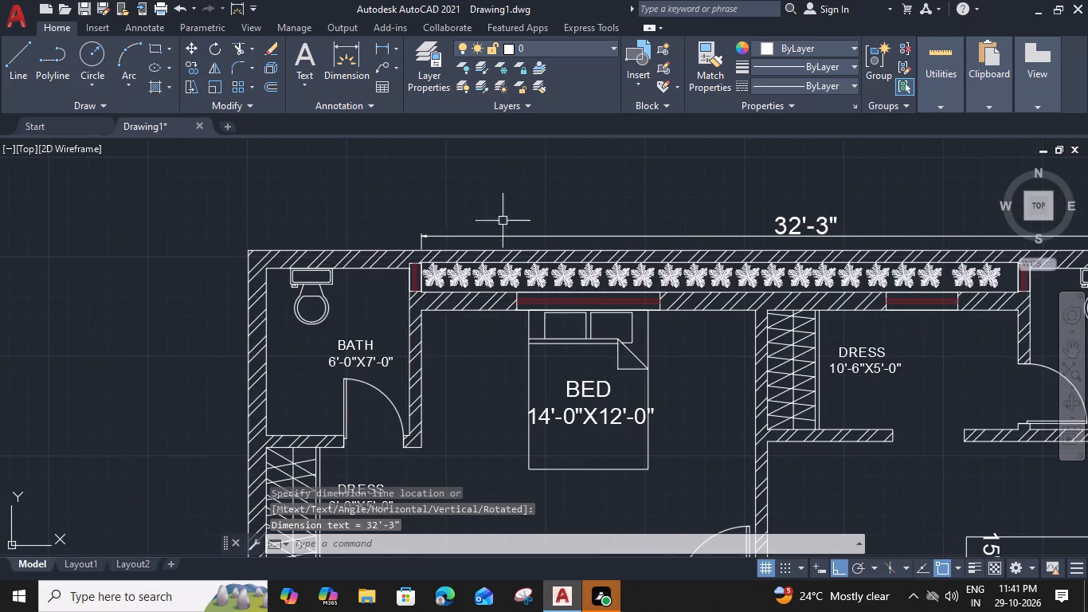
{"action": "scroll", "coordinate": [404, 229], "scroll_direction": "up", "scroll_amount": 1}
{"action": "left_click", "coordinate": [430, 248]}
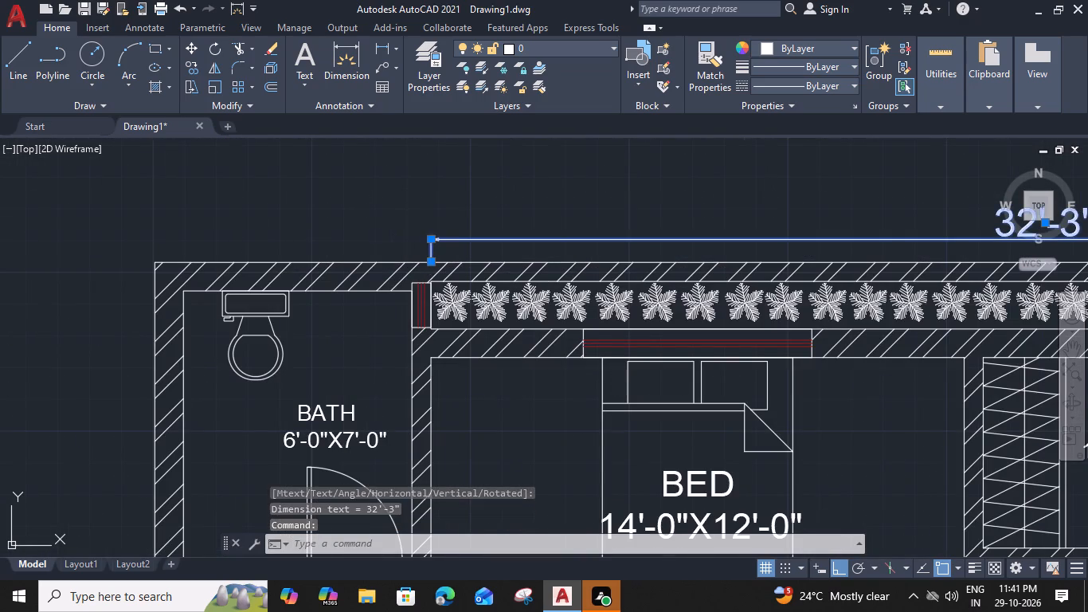
{"action": "left_click", "coordinate": [430, 248]}
{"action": "left_click", "coordinate": [430, 240]}
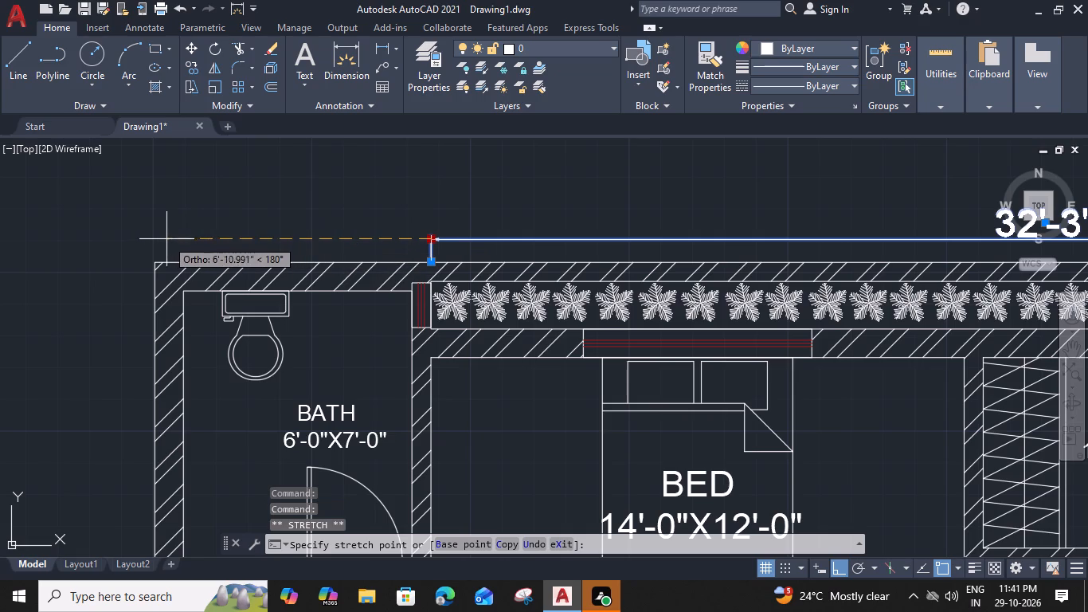
{"action": "left_click", "coordinate": [159, 240]}
{"action": "left_click", "coordinate": [434, 263]}
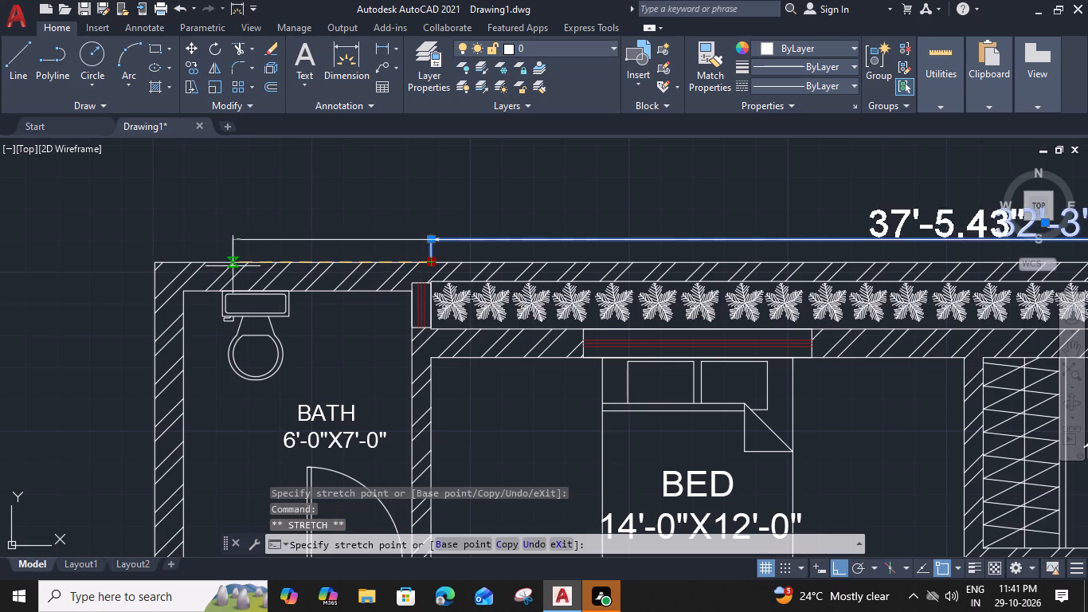
{"action": "left_click", "coordinate": [154, 265]}
Add a vertical linear dimension to the long outer side wall beside the 14'-0"X12'-0" and 15'-0"X13'-0" bedrooms, placing it just outside the wall.
{"action": "scroll", "coordinate": [387, 250], "scroll_direction": "down", "scroll_amount": 1}
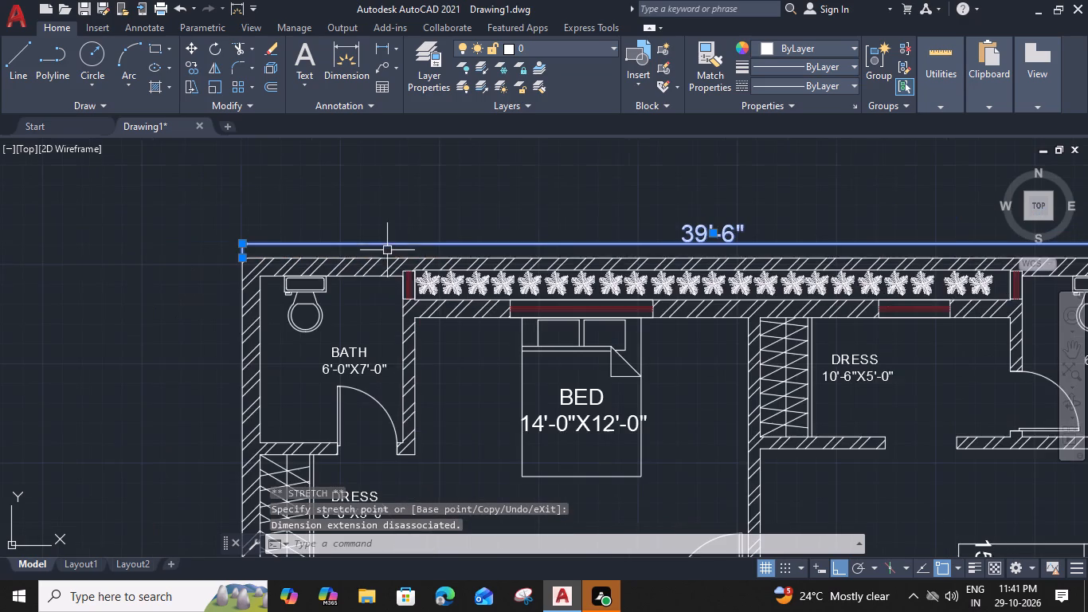
{"action": "scroll", "coordinate": [547, 244], "scroll_direction": "down", "scroll_amount": 2}
{"action": "middle_click_drag", "start_coordinate": [560, 316], "coordinate": [519, 256]}
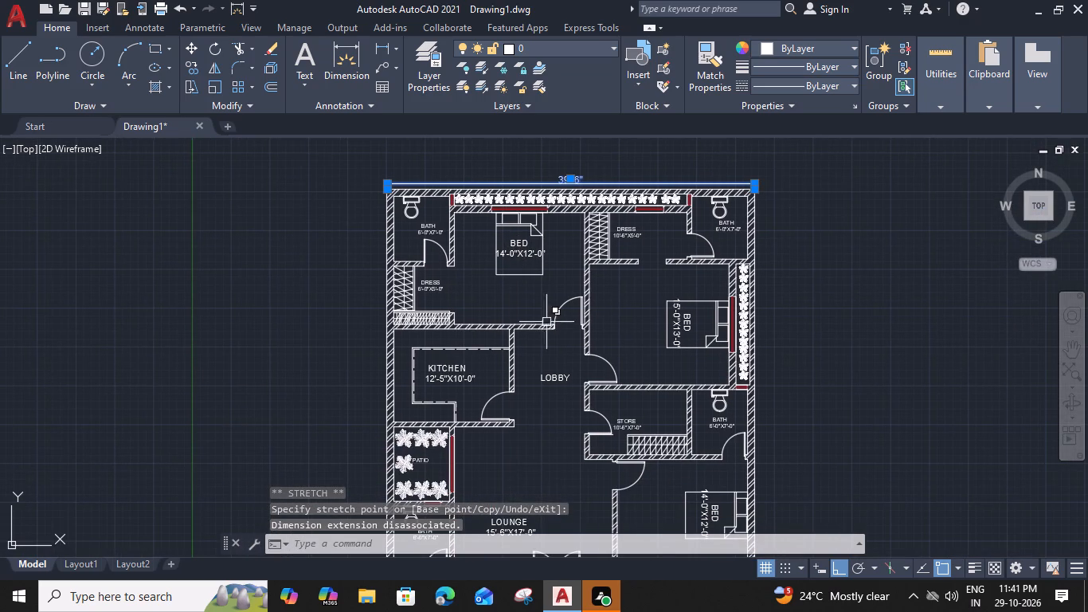
{"action": "key", "text": "space"}
{"action": "key", "text": "space"}
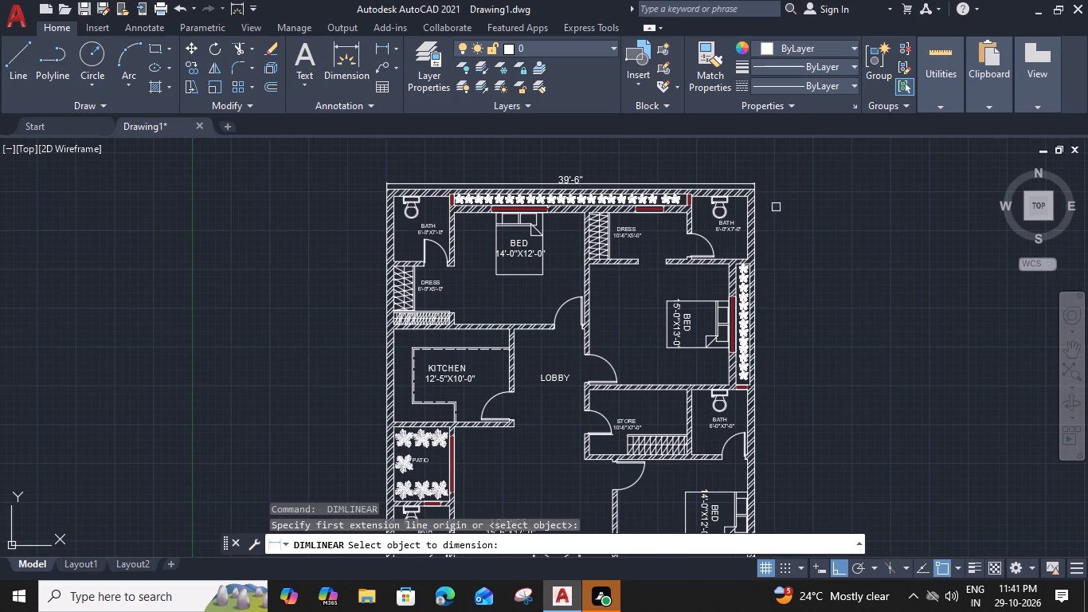
{"action": "scroll", "coordinate": [773, 203], "scroll_direction": "up", "scroll_amount": 1}
{"action": "scroll", "coordinate": [765, 362], "scroll_direction": "down", "scroll_amount": 2}
{"action": "middle_click_drag", "start_coordinate": [776, 438], "coordinate": [705, 288]}
{"action": "scroll", "coordinate": [695, 325], "scroll_direction": "up", "scroll_amount": 3}
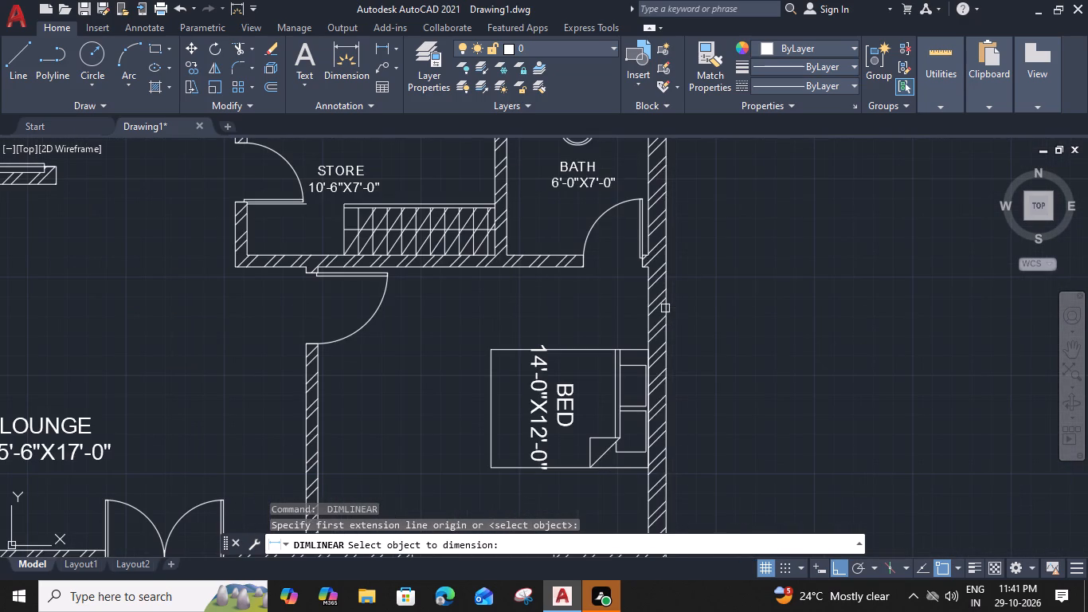
{"action": "left_click", "coordinate": [664, 308]}
{"action": "scroll", "coordinate": [704, 311], "scroll_direction": "down", "scroll_amount": 3}
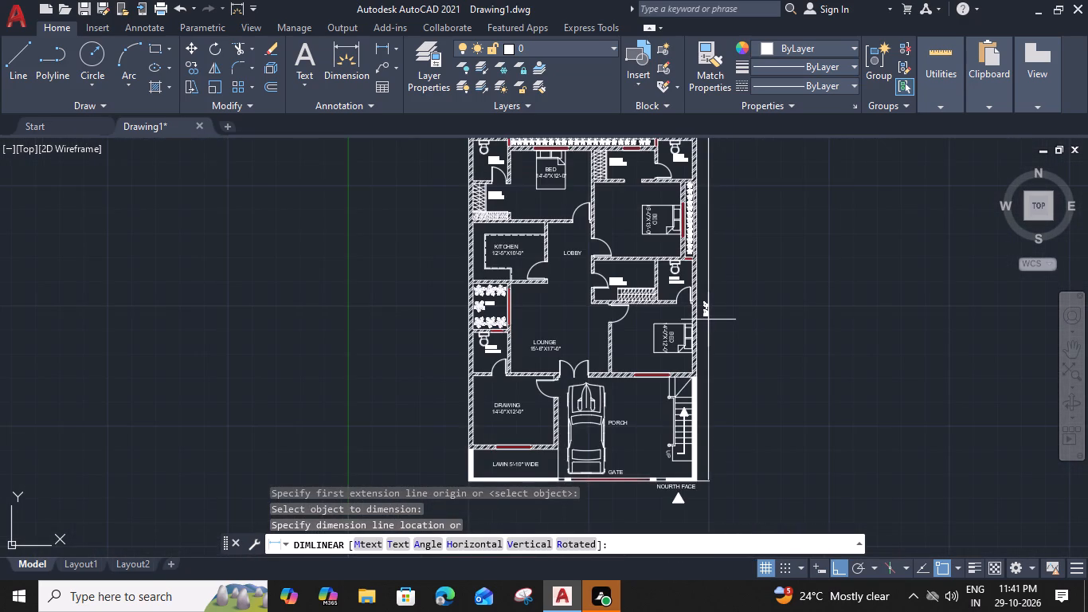
{"action": "left_click", "coordinate": [708, 320]}
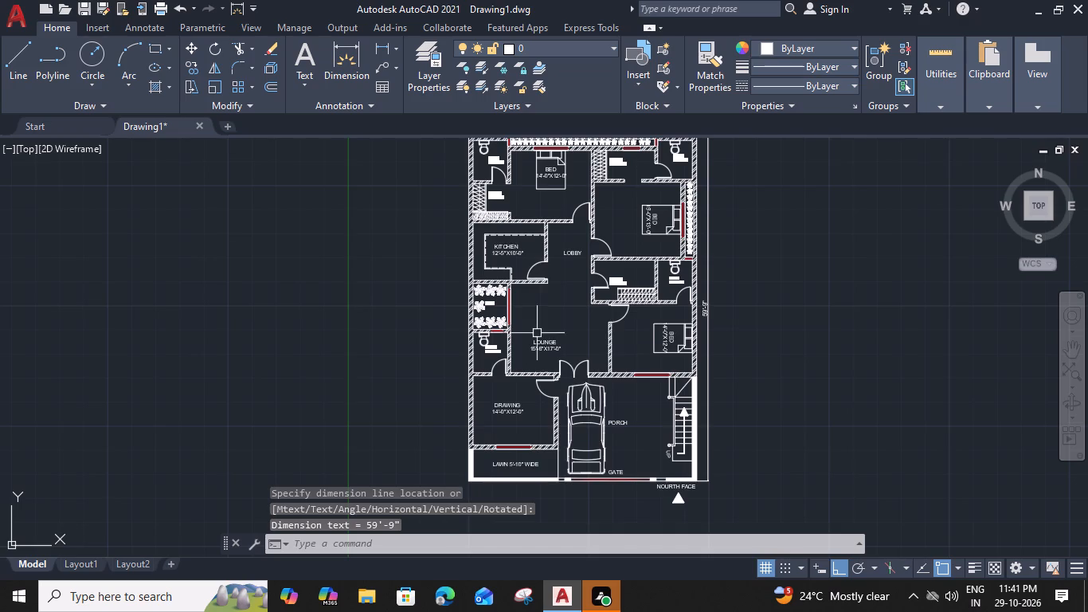
Copy the rear bedroom's BED 14'-0"X12'-0" label straight up about 10'-3" to the empty space above the overall width dimension.
{"action": "middle_click_drag", "start_coordinate": [533, 324], "coordinate": [559, 406]}
{"action": "scroll", "coordinate": [548, 234], "scroll_direction": "up", "scroll_amount": 2}
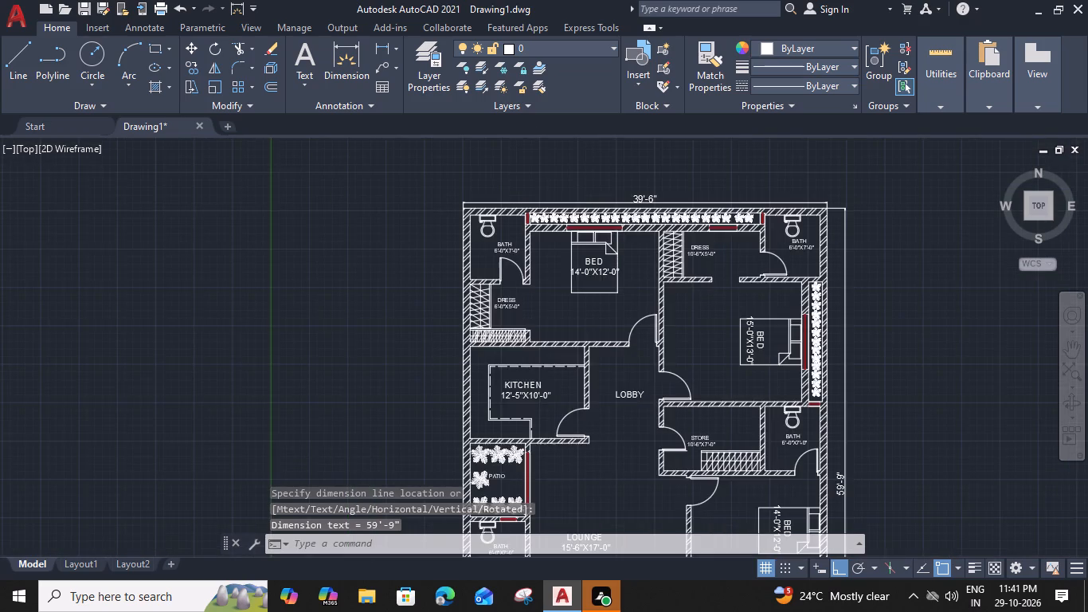
{"action": "left_click", "coordinate": [611, 275]}
{"action": "type", "text": "CO"}
{"action": "key", "text": "space"}
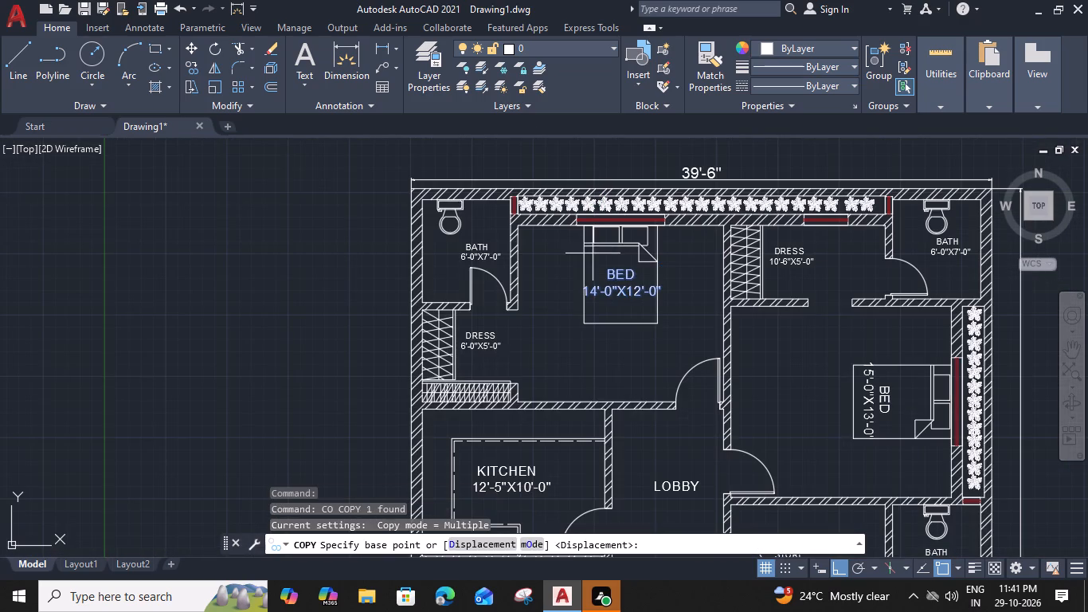
{"action": "left_click", "coordinate": [587, 297]}
{"action": "middle_click_drag", "start_coordinate": [564, 191], "coordinate": [567, 275]}
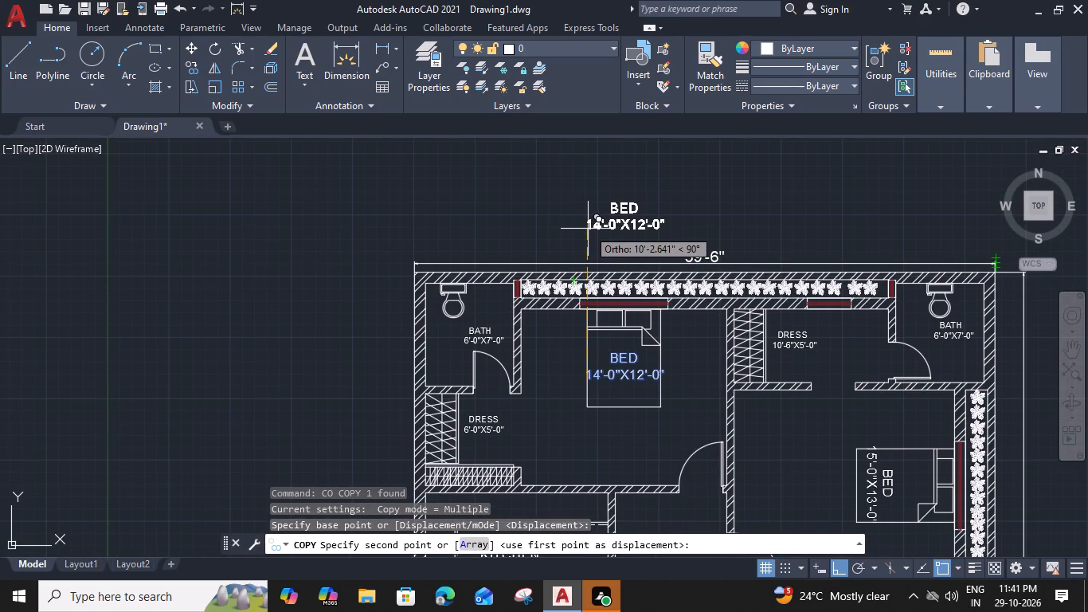
{"action": "left_click", "coordinate": [589, 227]}
{"action": "key", "text": "Escape"}
Open the copied bedroom label above the plan for editing, widen its text box and set all its text to 1'-9" high.
{"action": "double_click", "coordinate": [625, 219]}
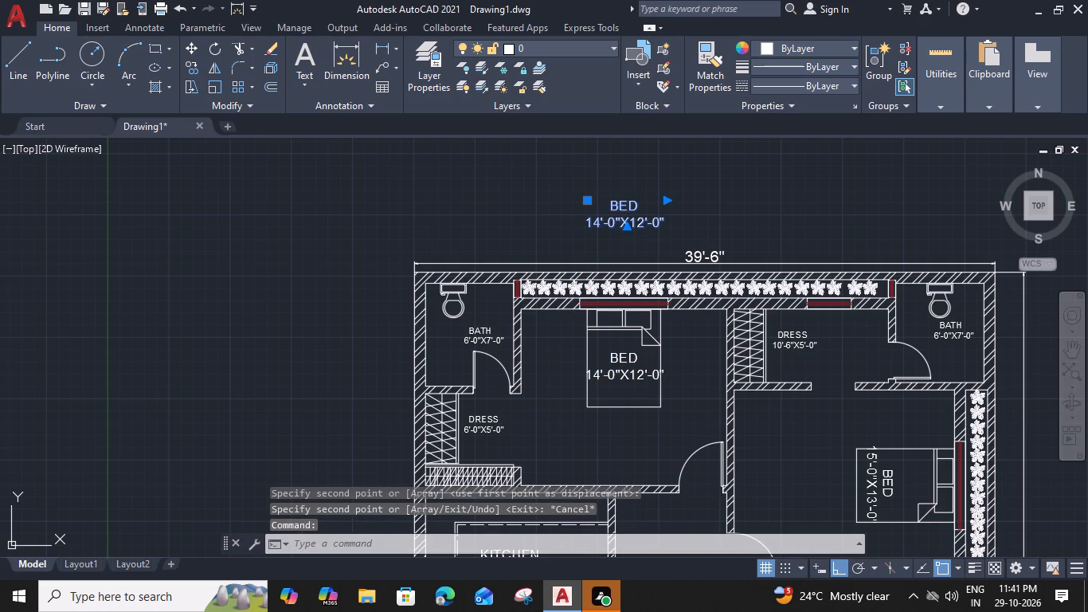
{"action": "left_click", "coordinate": [668, 216]}
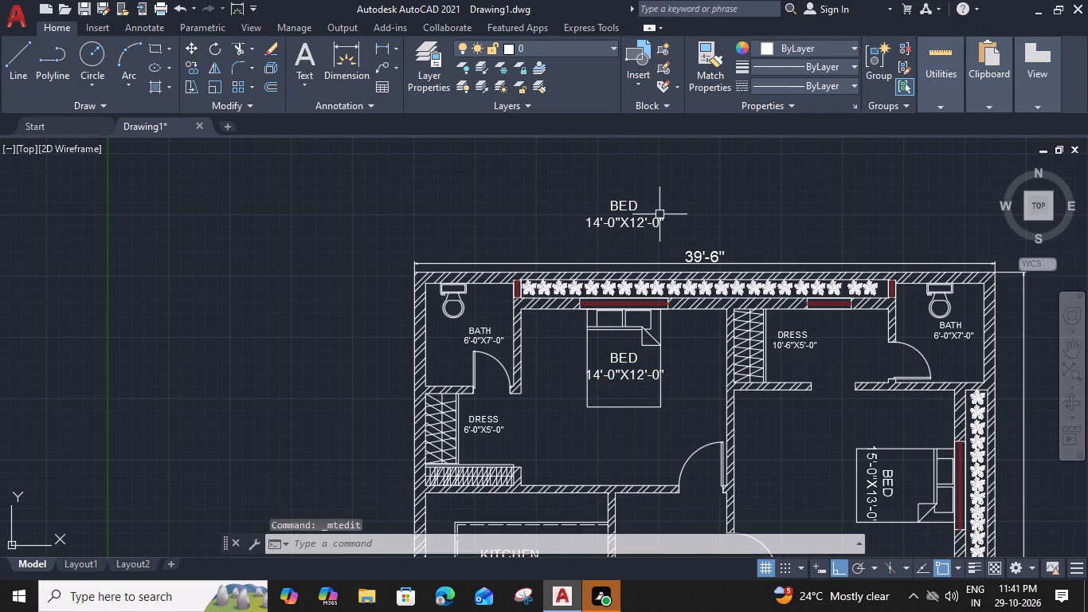
{"action": "double_click", "coordinate": [637, 206]}
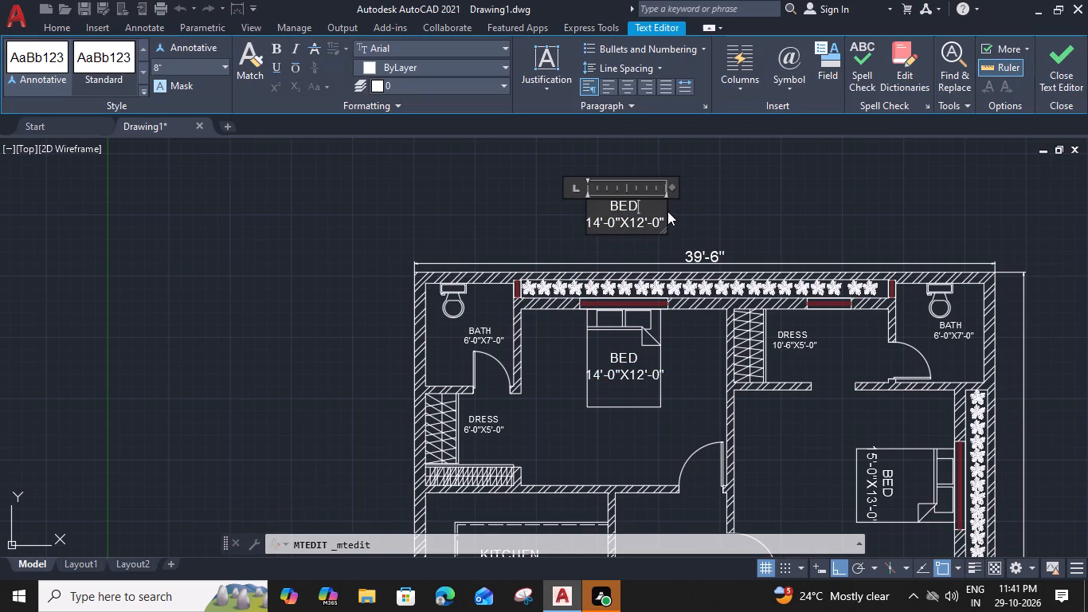
{"action": "left_click_drag", "start_coordinate": [671, 189], "coordinate": [834, 195]}
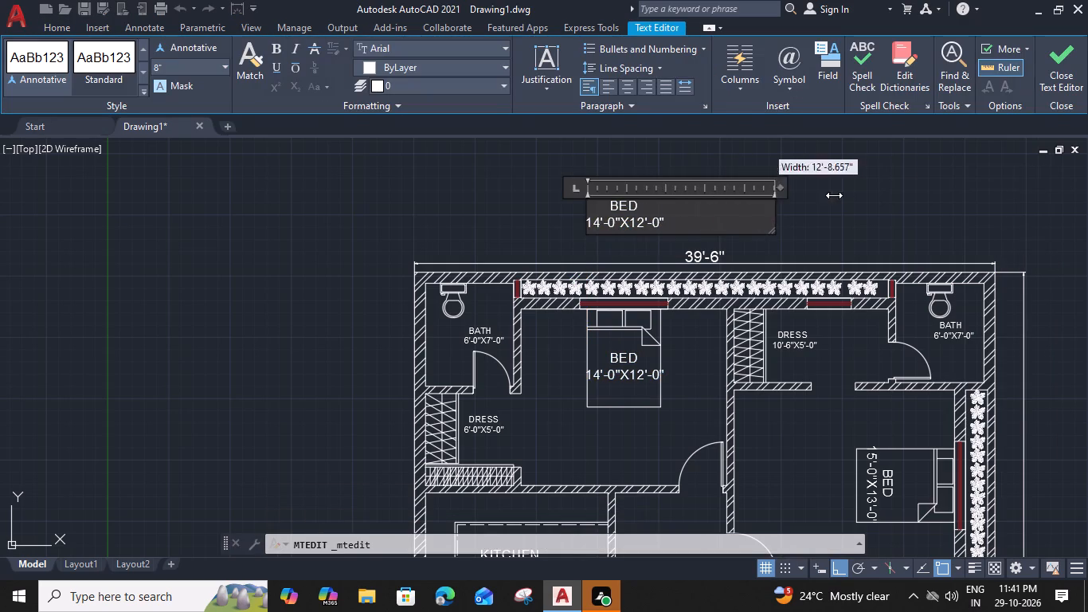
{"action": "left_click_drag", "start_coordinate": [834, 195], "coordinate": [869, 196]}
{"action": "left_click_drag", "start_coordinate": [680, 218], "coordinate": [485, 158]}
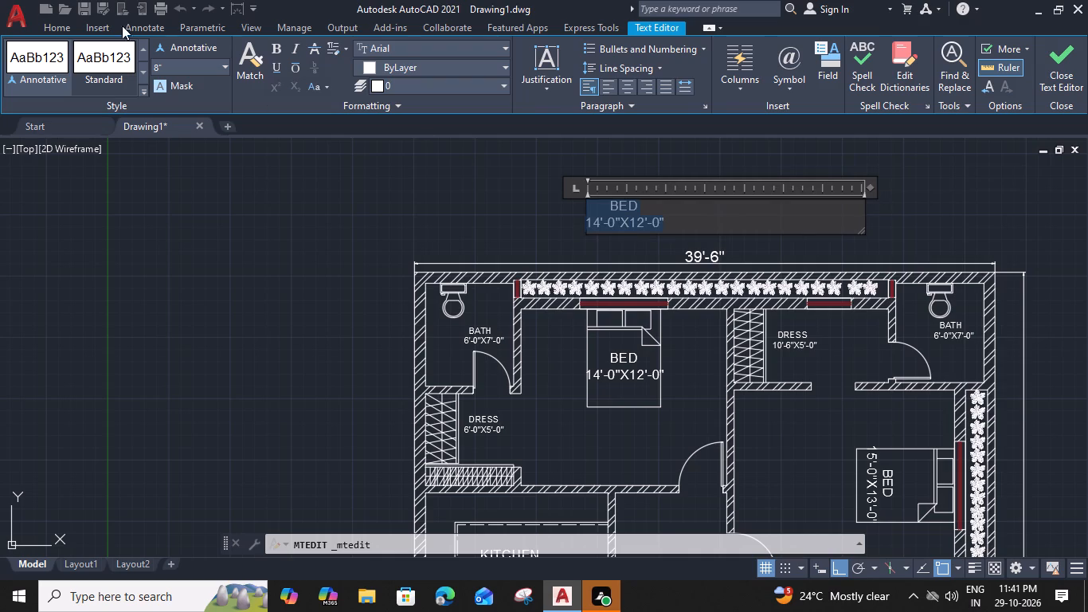
{"action": "left_click", "coordinate": [176, 65]}
{"action": "type", "text": "1'9\""}
{"action": "key", "text": "Return"}
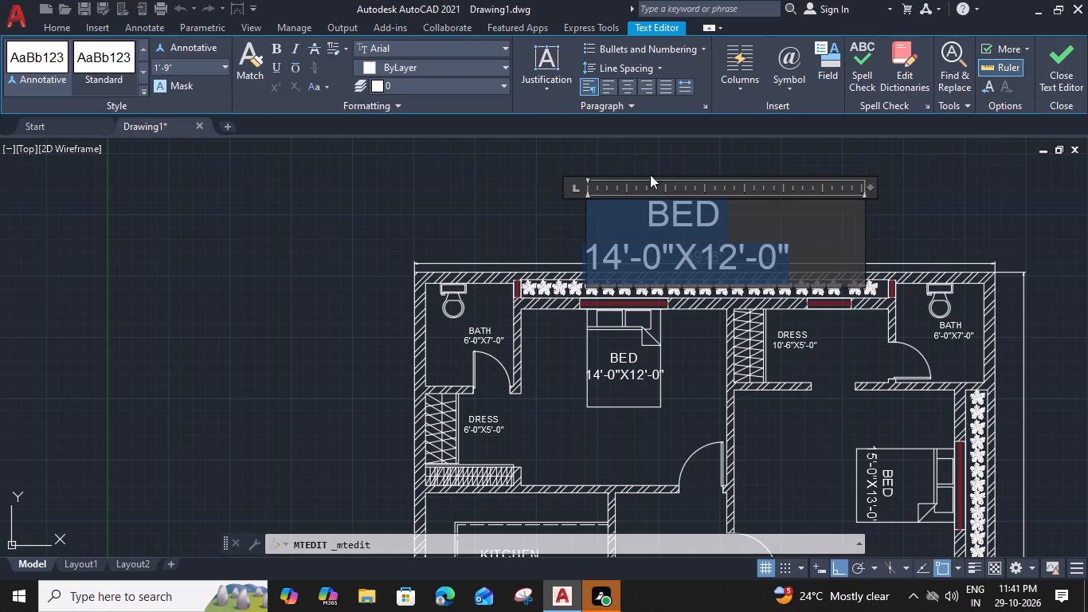
Replace the label's text with GROUND FLOOR HOUSE PLAN and widen the text box so the title fits on one line.
{"action": "left_click_drag", "start_coordinate": [871, 186], "coordinate": [954, 190]}
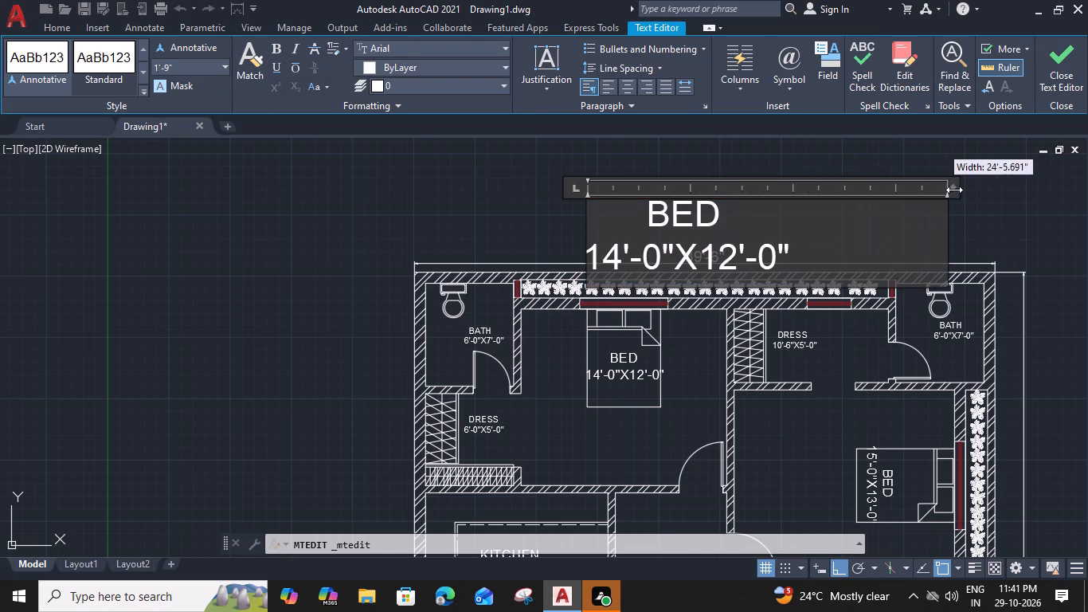
{"action": "left_click_drag", "start_coordinate": [954, 190], "coordinate": [967, 190]}
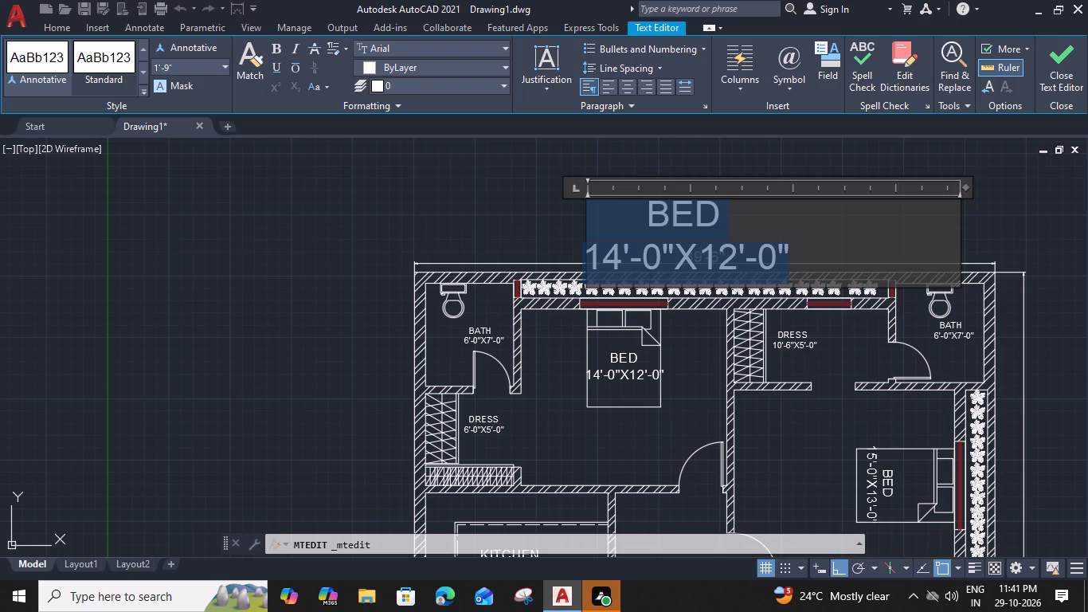
{"action": "type", "text": "GROUND FLOOR"}
{"action": "key", "text": "space"}
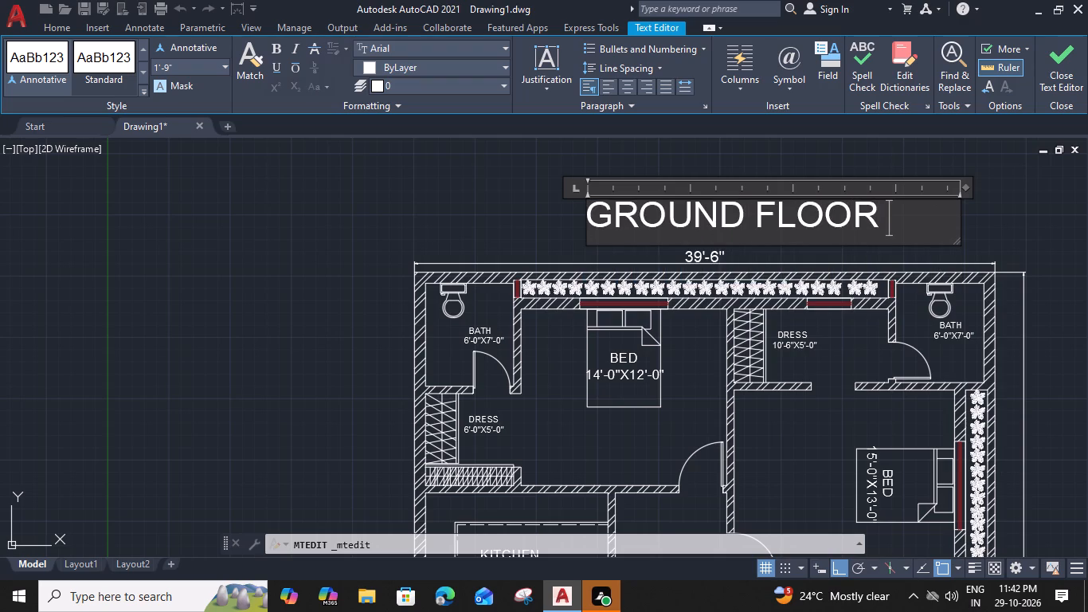
{"action": "type", "text": "HOU"}
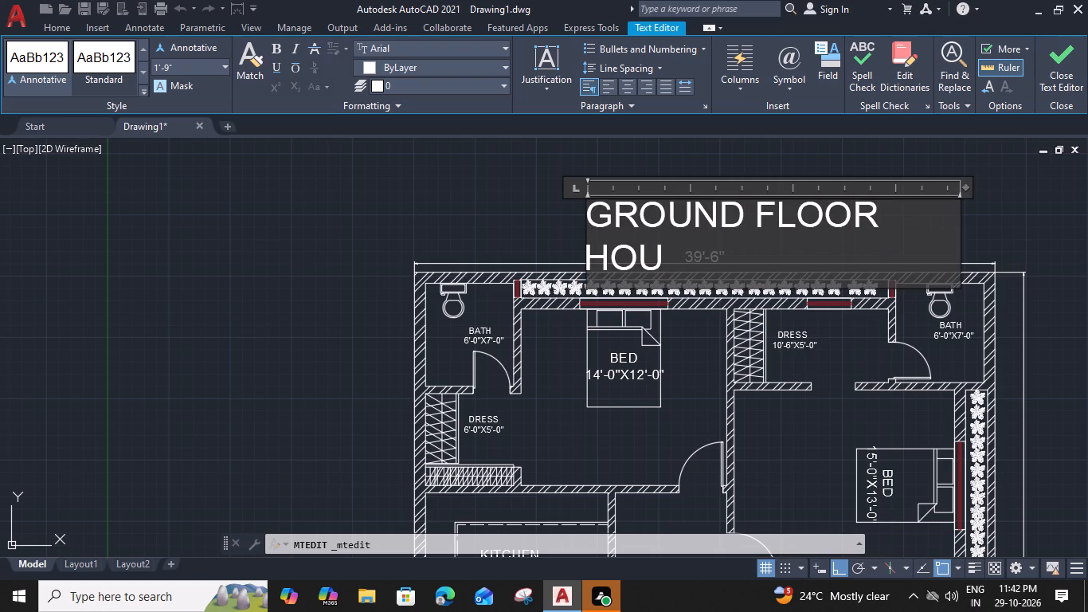
{"action": "type", "text": "SE PLAN"}
{"action": "scroll", "coordinate": [904, 284], "scroll_direction": "down", "scroll_amount": 1}
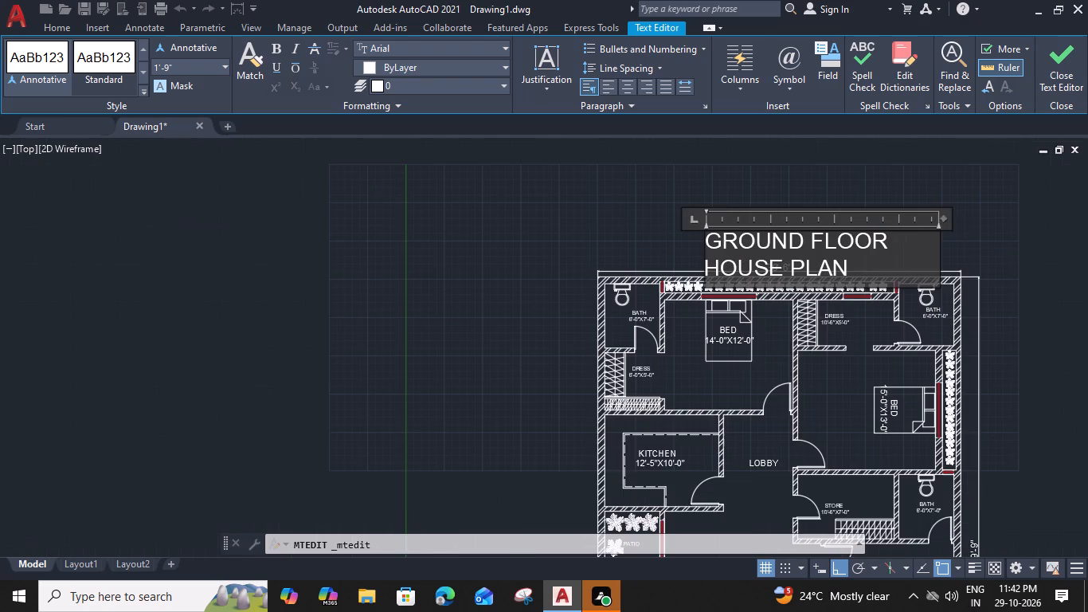
{"action": "left_click_drag", "start_coordinate": [944, 220], "coordinate": [1020, 226]}
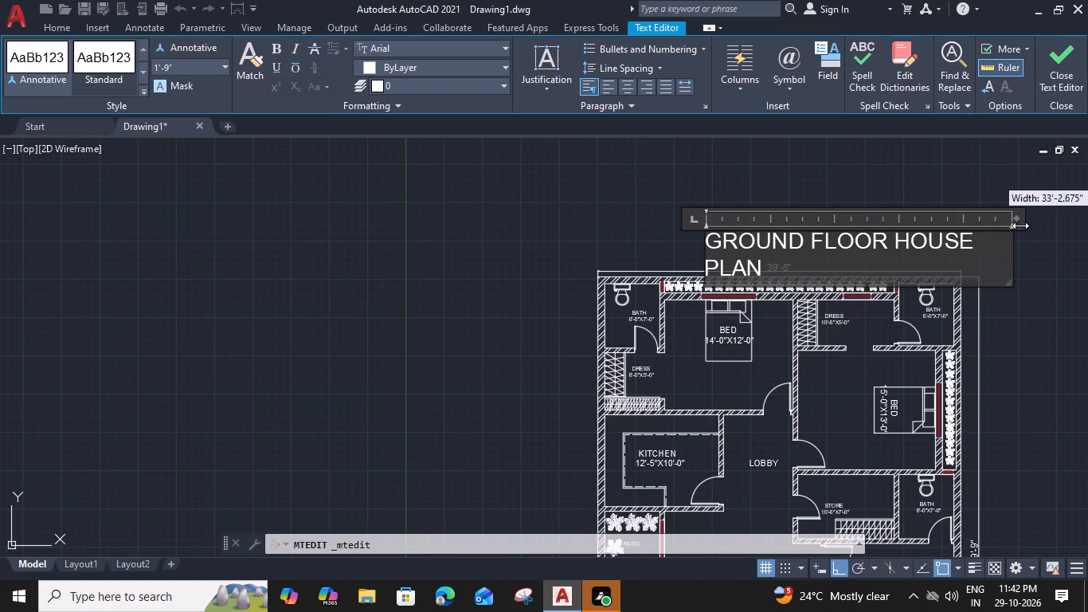
{"action": "left_click_drag", "start_coordinate": [1020, 226], "coordinate": [1047, 224]}
{"action": "left_click", "coordinate": [1032, 328]}
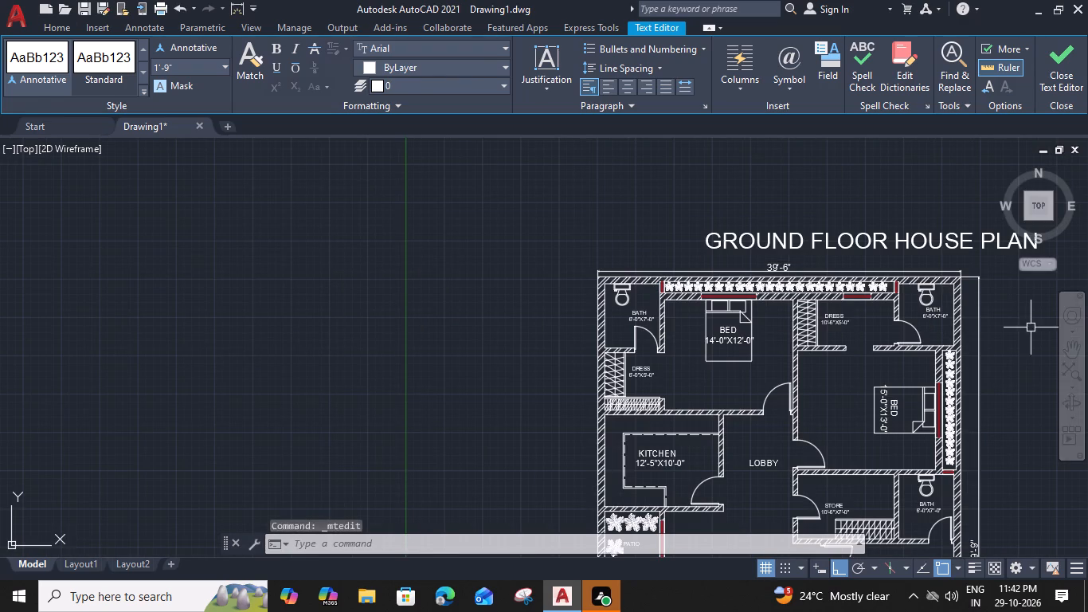
Move the GROUND FLOOR HOUSE PLAN title horizontally about 10' so it is centred above the overall width dimension.
{"action": "left_click", "coordinate": [718, 241]}
{"action": "type", "text": "M"}
{"action": "key", "text": "space"}
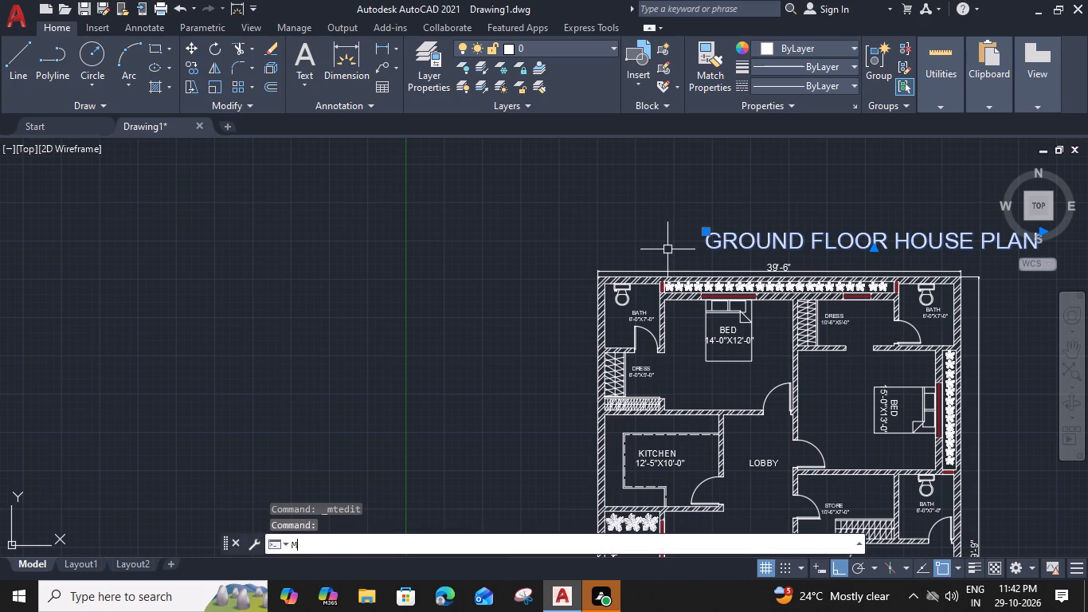
{"action": "left_click", "coordinate": [706, 233]}
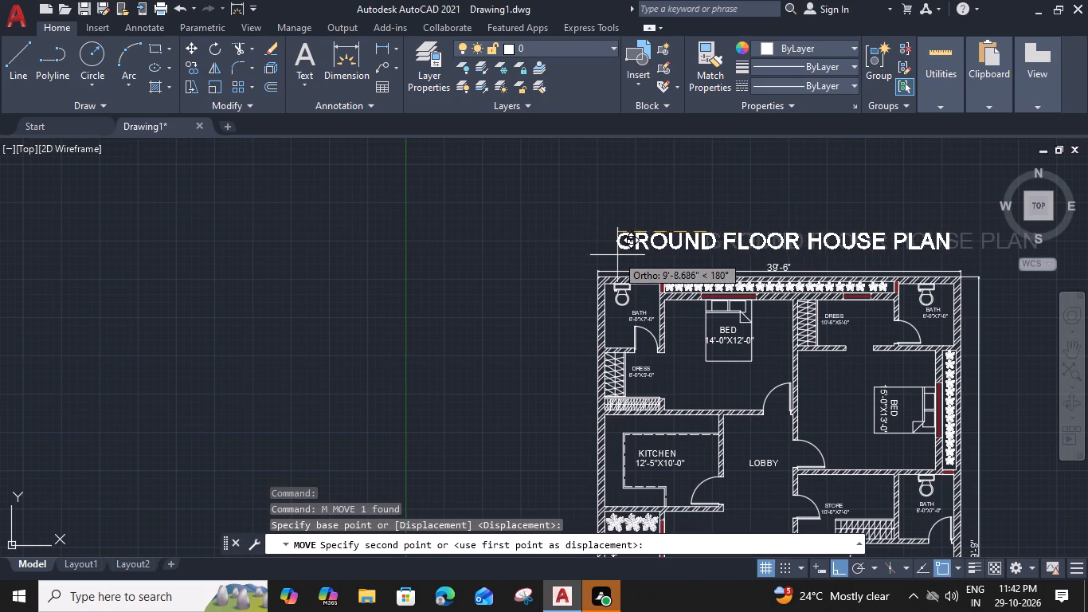
{"action": "left_click", "coordinate": [614, 240]}
Copy the patio plant nearest the bath from the patio's inner wall corner to the porch's inner wall corner below the stairs.
{"action": "scroll", "coordinate": [614, 240], "scroll_direction": "down", "scroll_amount": 2}
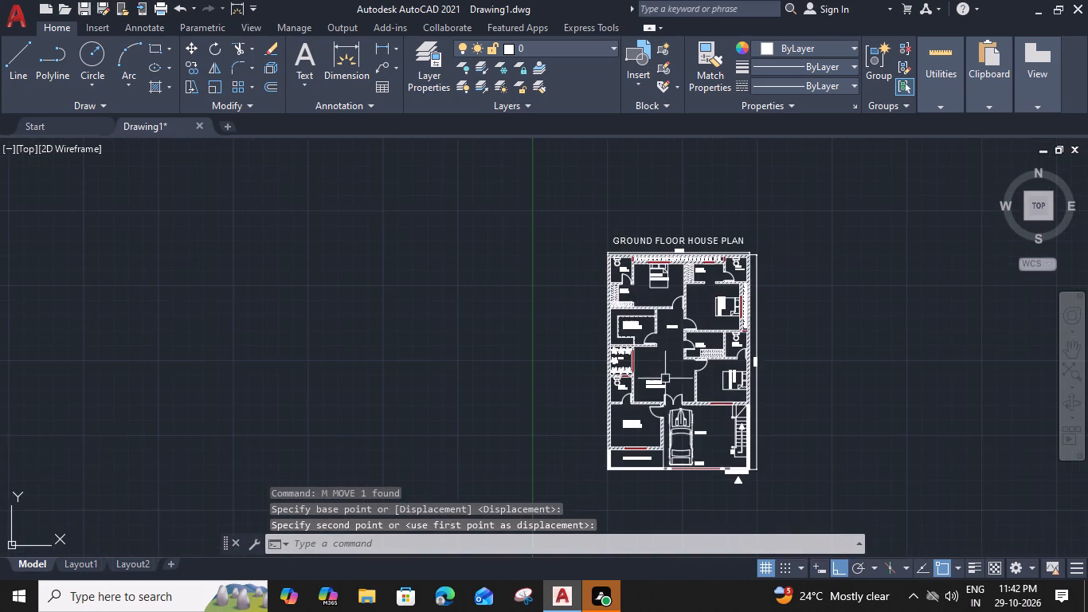
{"action": "middle_click_drag", "start_coordinate": [669, 378], "coordinate": [613, 298]}
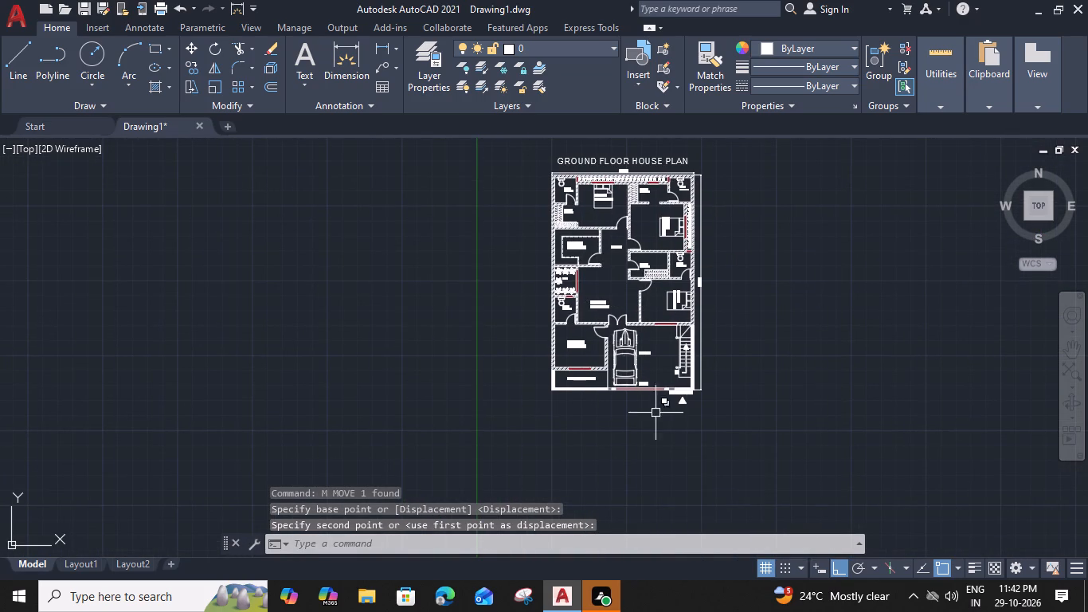
{"action": "scroll", "coordinate": [662, 369], "scroll_direction": "up", "scroll_amount": 1}
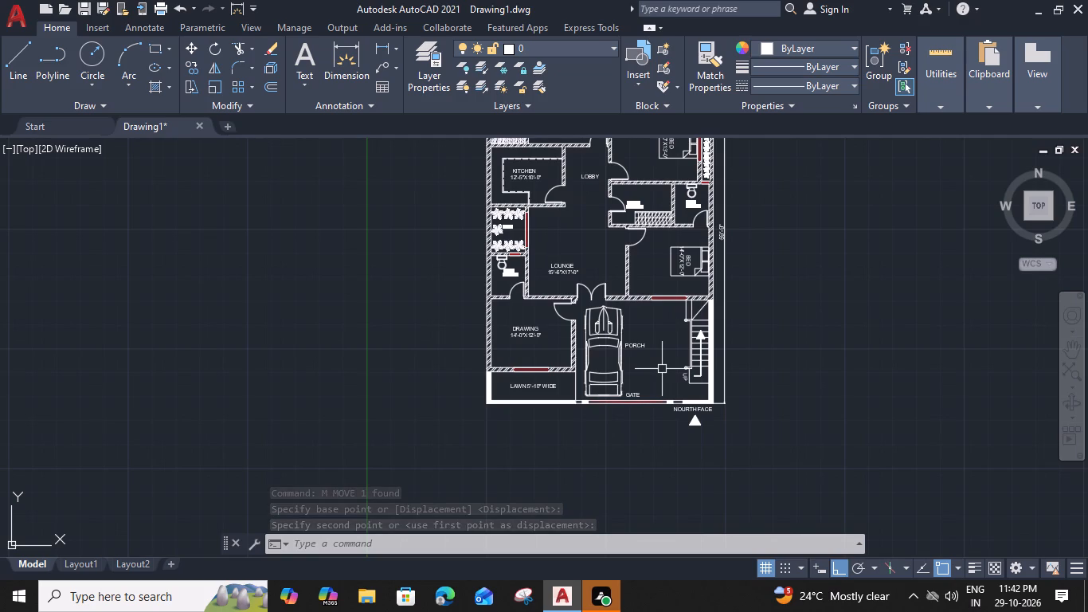
{"action": "scroll", "coordinate": [685, 351], "scroll_direction": "up", "scroll_amount": 1}
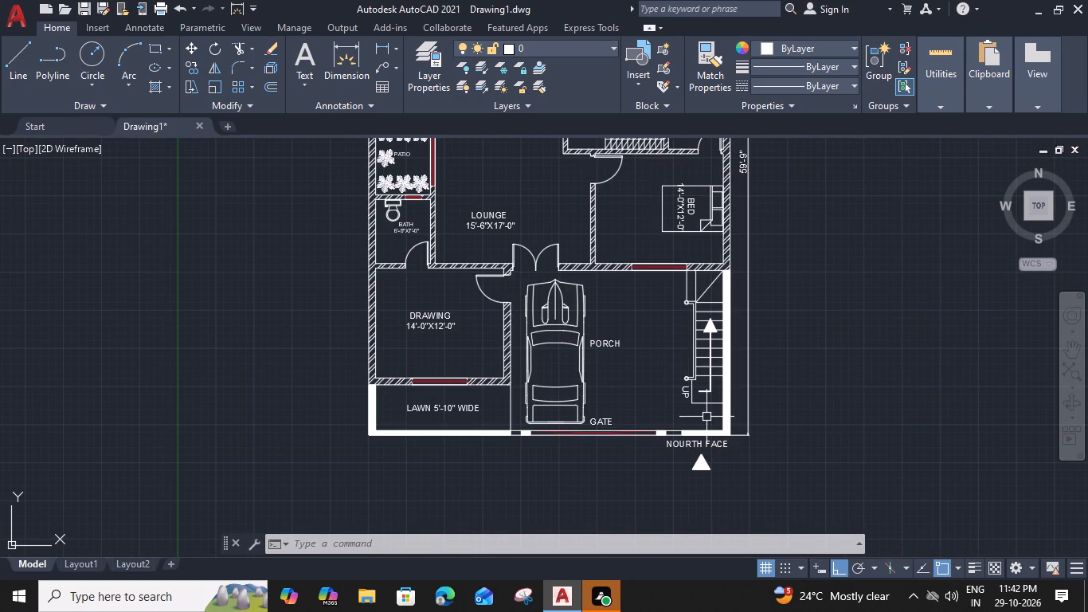
{"action": "left_click", "coordinate": [419, 180]}
{"action": "key", "text": "c"}
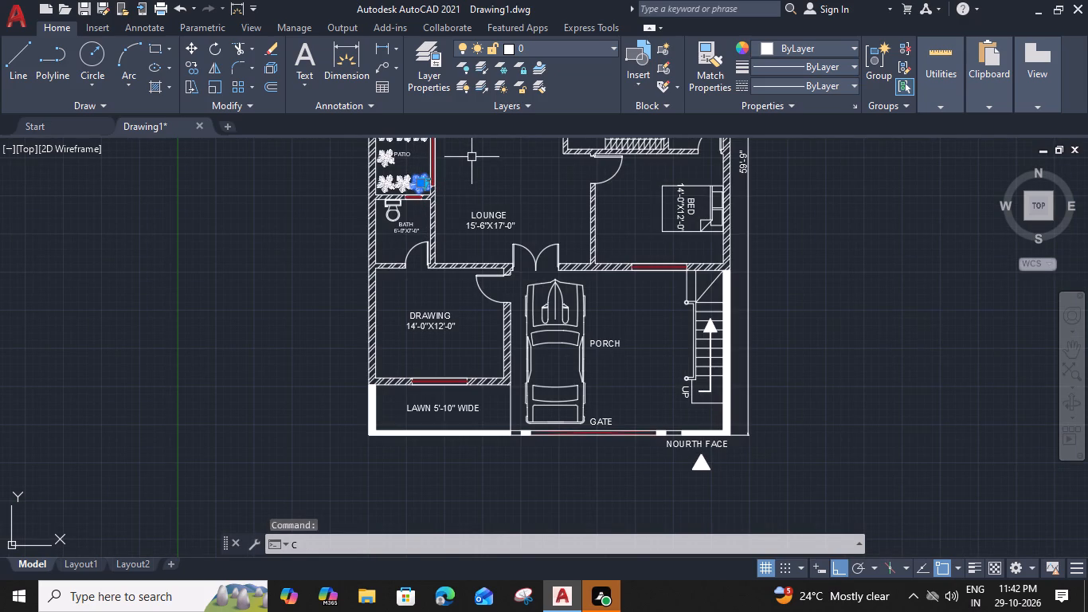
{"action": "key", "text": "o"}
{"action": "key", "text": "space"}
{"action": "scroll", "coordinate": [425, 175], "scroll_direction": "up", "scroll_amount": 4}
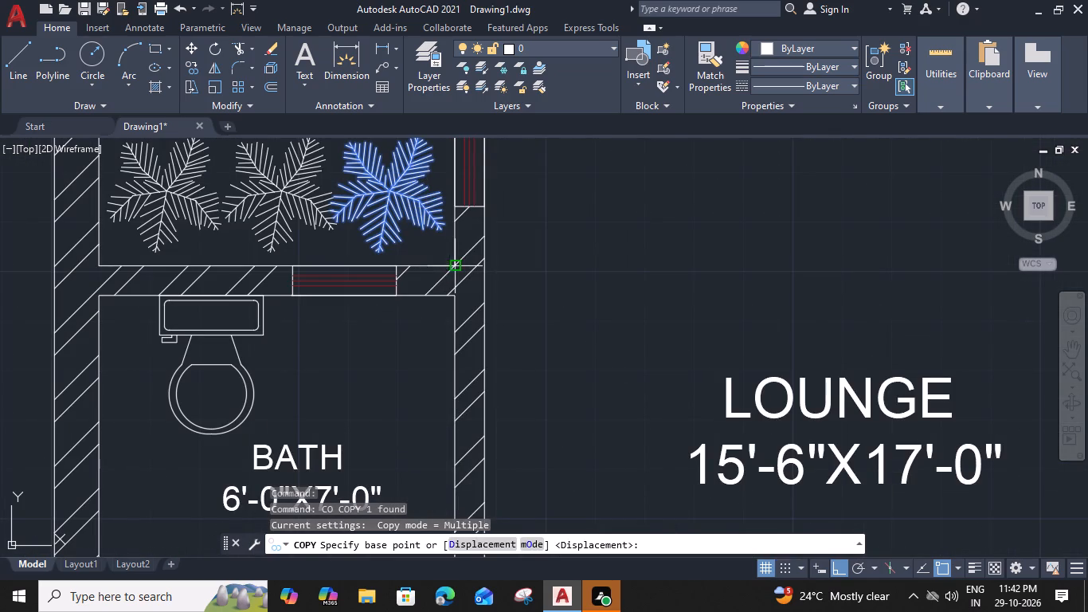
{"action": "left_click", "coordinate": [452, 267]}
{"action": "scroll", "coordinate": [452, 268], "scroll_direction": "down", "scroll_amount": 2}
{"action": "middle_click_drag", "start_coordinate": [790, 432], "coordinate": [260, 4]}
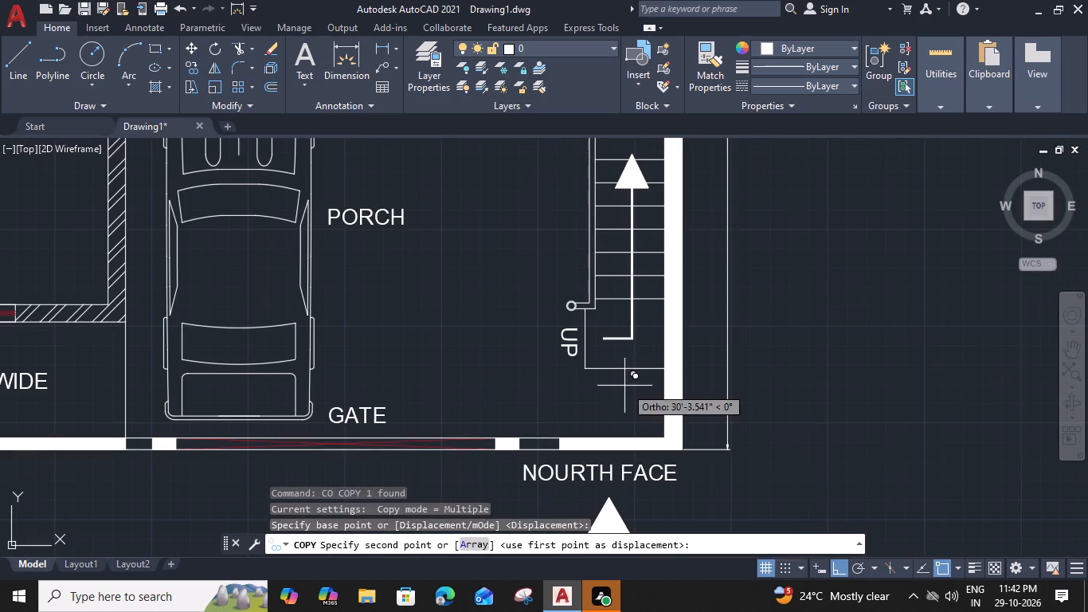
{"action": "scroll", "coordinate": [609, 433], "scroll_direction": "up", "scroll_amount": 2}
{"action": "left_click", "coordinate": [749, 445]}
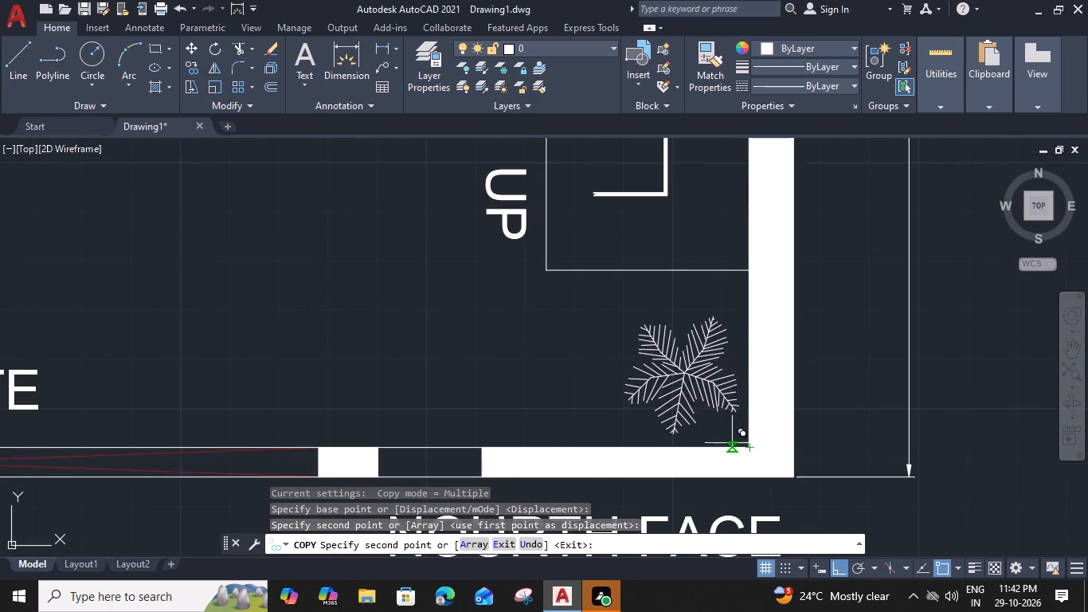
{"action": "key", "text": "Escape"}
Scale up the porch corner plant about its centre, roughly filling the space between the stairs and the front wall.
{"action": "left_click", "coordinate": [657, 356]}
{"action": "type", "text": "SC"}
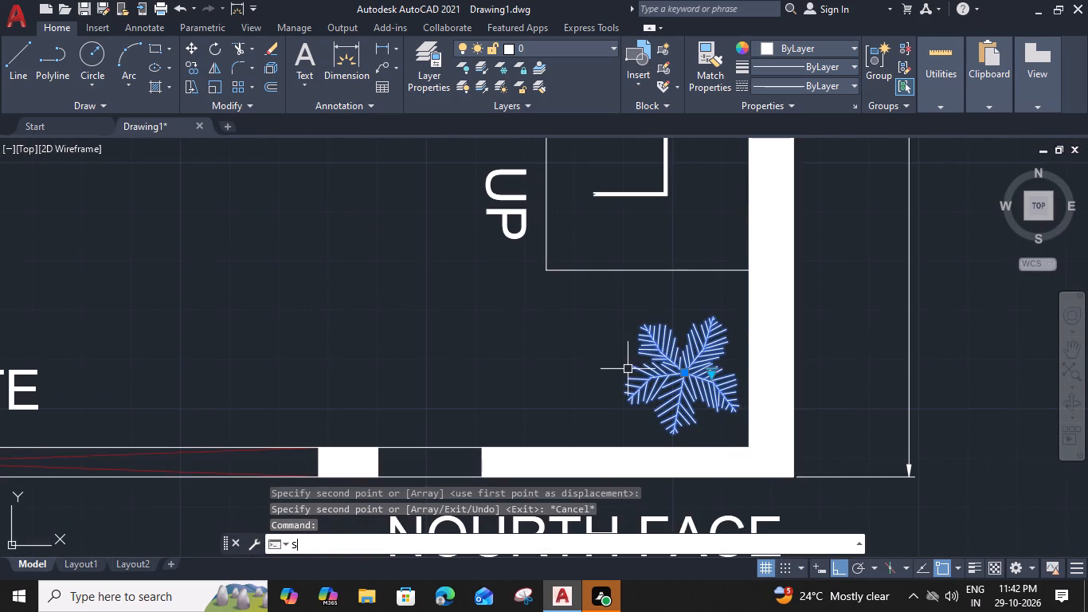
{"action": "key", "text": "space"}
{"action": "left_click", "coordinate": [684, 373]}
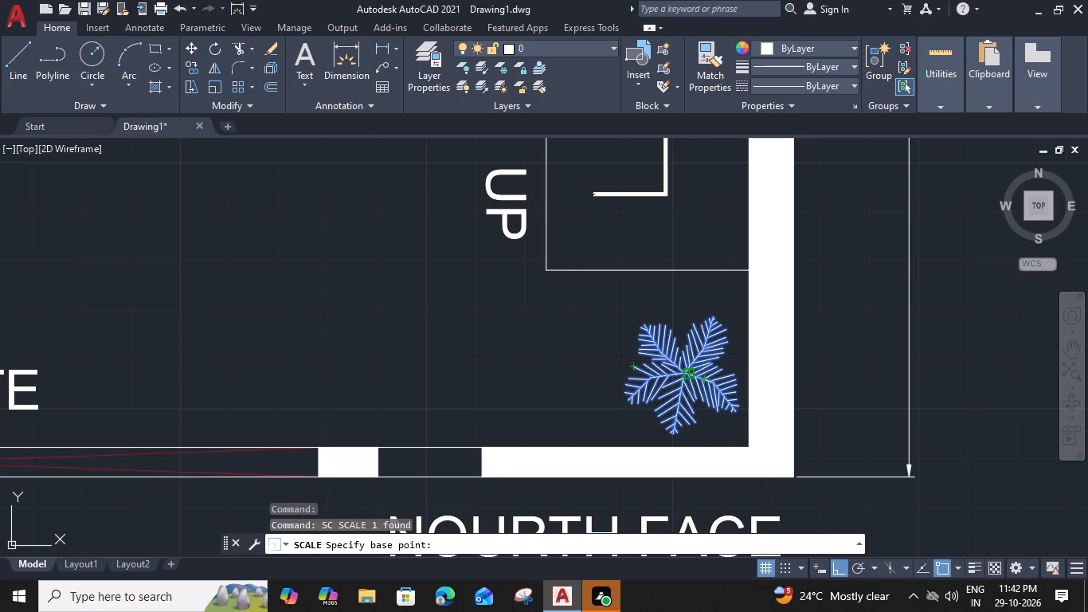
{"action": "left_click", "coordinate": [436, 374]}
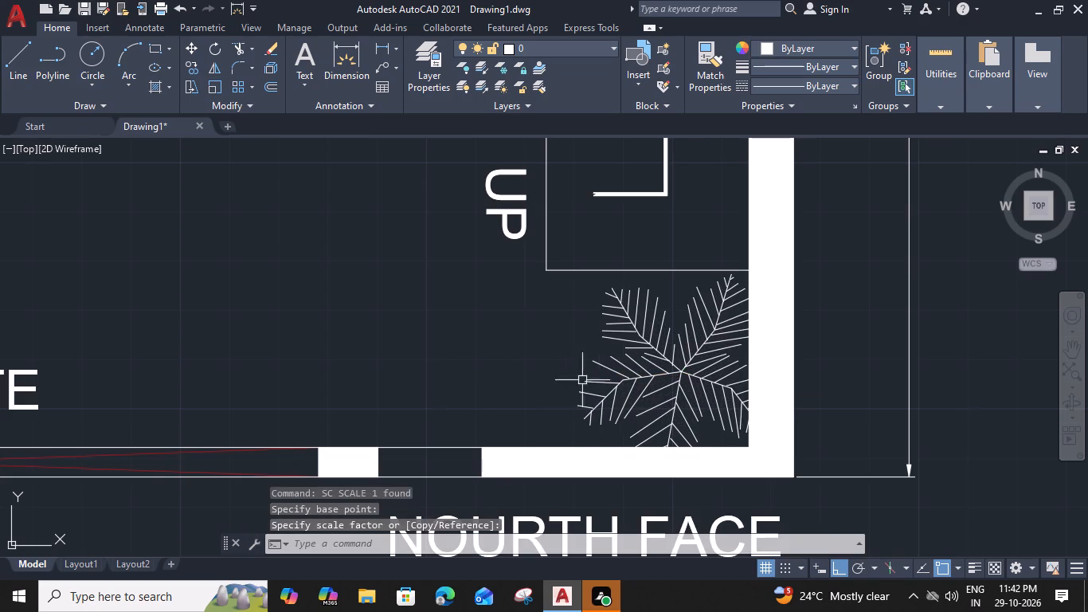
Move the enlarged porch plant horizontally inward so it sits clear of the side boundary wall.
{"action": "left_click", "coordinate": [605, 382]}
{"action": "type", "text": "M"}
{"action": "key", "text": "space"}
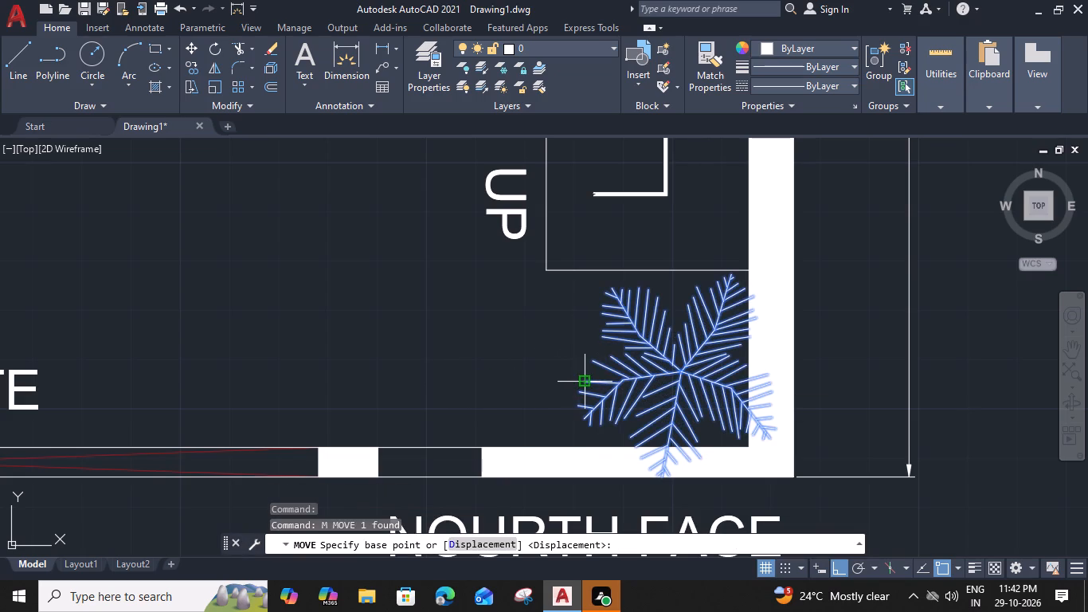
{"action": "left_click", "coordinate": [587, 382]}
{"action": "left_click", "coordinate": [530, 385]}
Copy the porch corner plant into the lawn four times, spaced in a row along the front boundary wall below the drawing room.
{"action": "scroll", "coordinate": [670, 314], "scroll_direction": "down", "scroll_amount": 2}
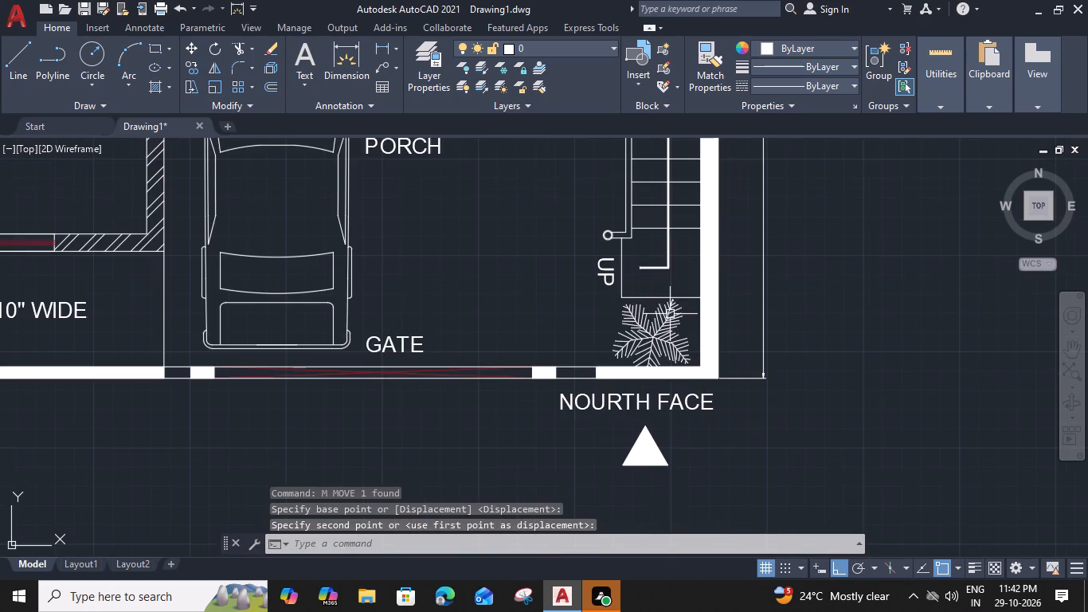
{"action": "middle_click_drag", "start_coordinate": [532, 340], "coordinate": [569, 382]}
{"action": "scroll", "coordinate": [530, 340], "scroll_direction": "down", "scroll_amount": 1}
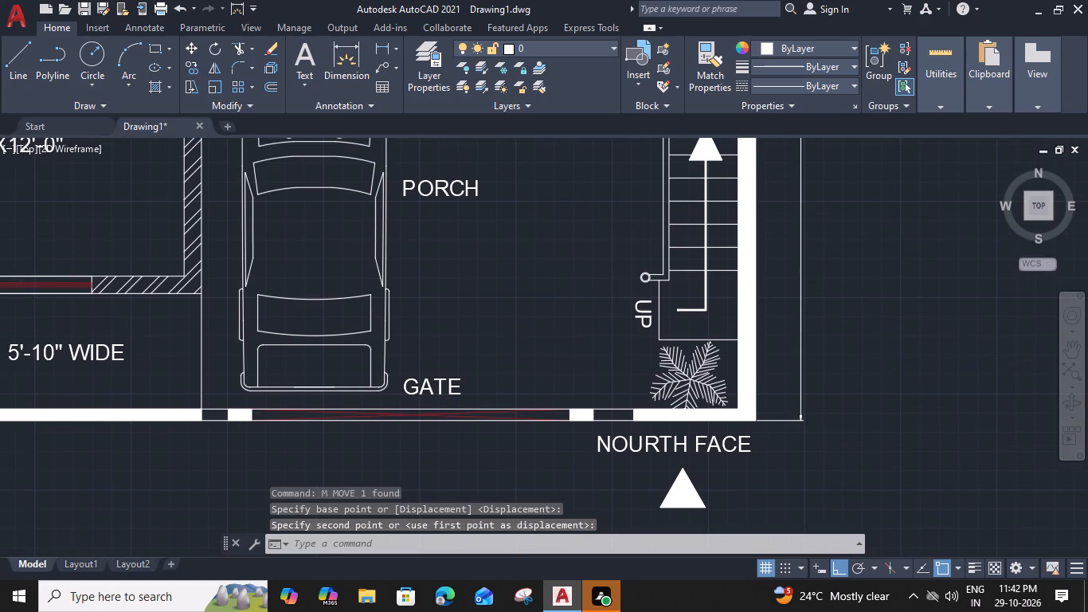
{"action": "middle_click_drag", "start_coordinate": [413, 370], "coordinate": [544, 433]}
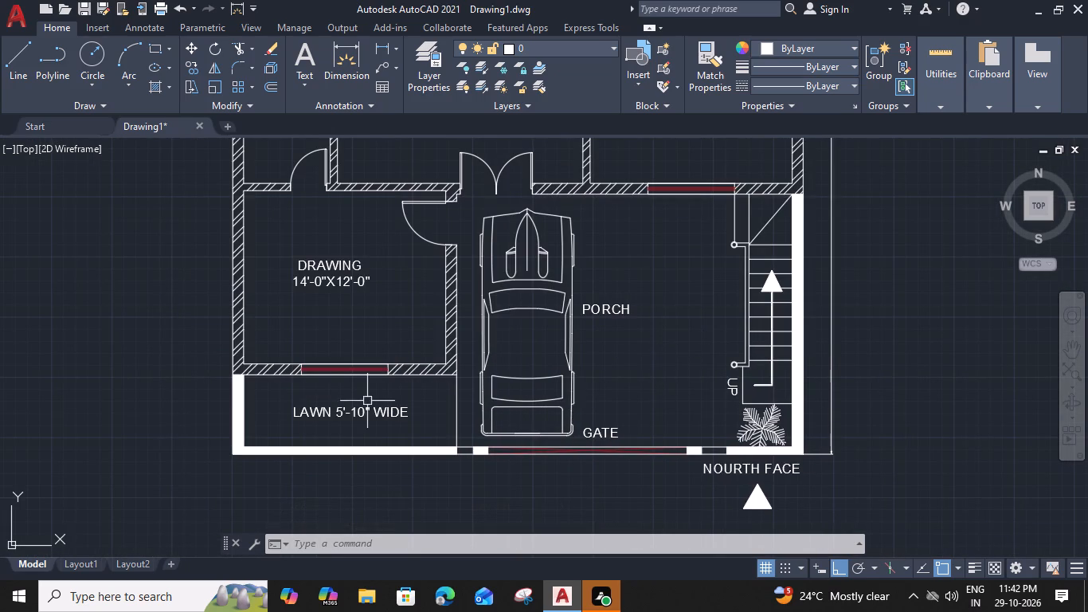
{"action": "scroll", "coordinate": [334, 368], "scroll_direction": "down", "scroll_amount": 1}
{"action": "scroll", "coordinate": [615, 394], "scroll_direction": "up", "scroll_amount": 2}
{"action": "left_click", "coordinate": [588, 422]}
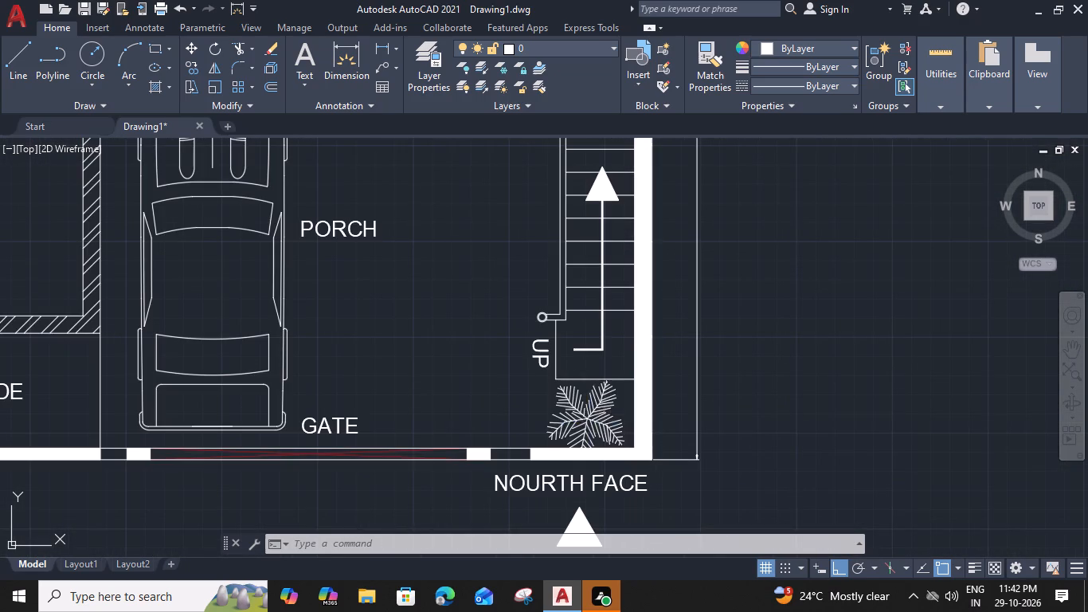
{"action": "key", "text": "c"}
{"action": "type", "text": "O"}
{"action": "key", "text": "space"}
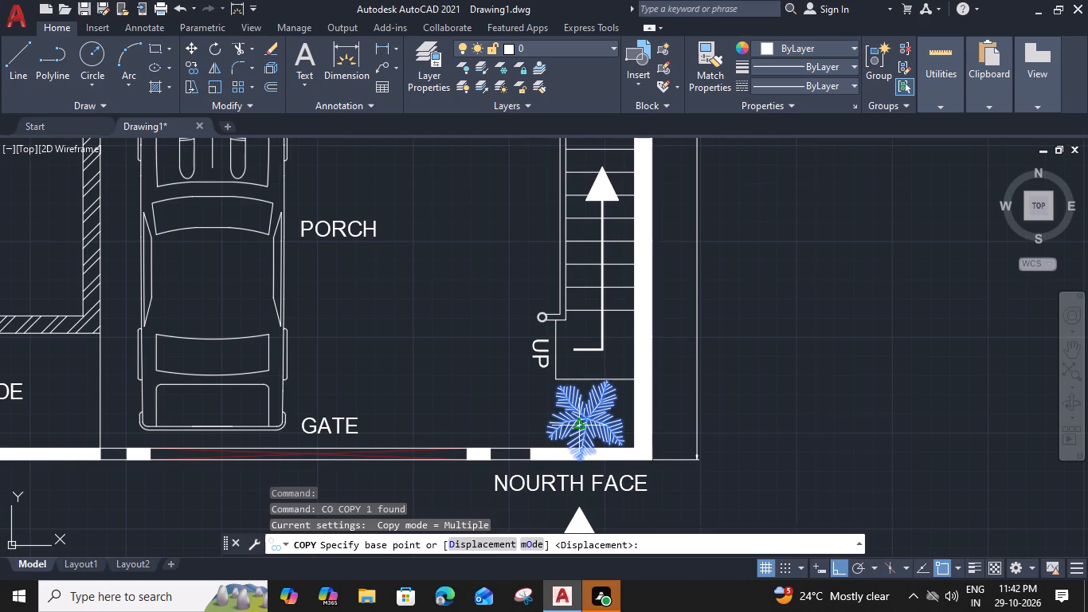
{"action": "scroll", "coordinate": [616, 436], "scroll_direction": "up", "scroll_amount": 2}
{"action": "left_click", "coordinate": [633, 431]}
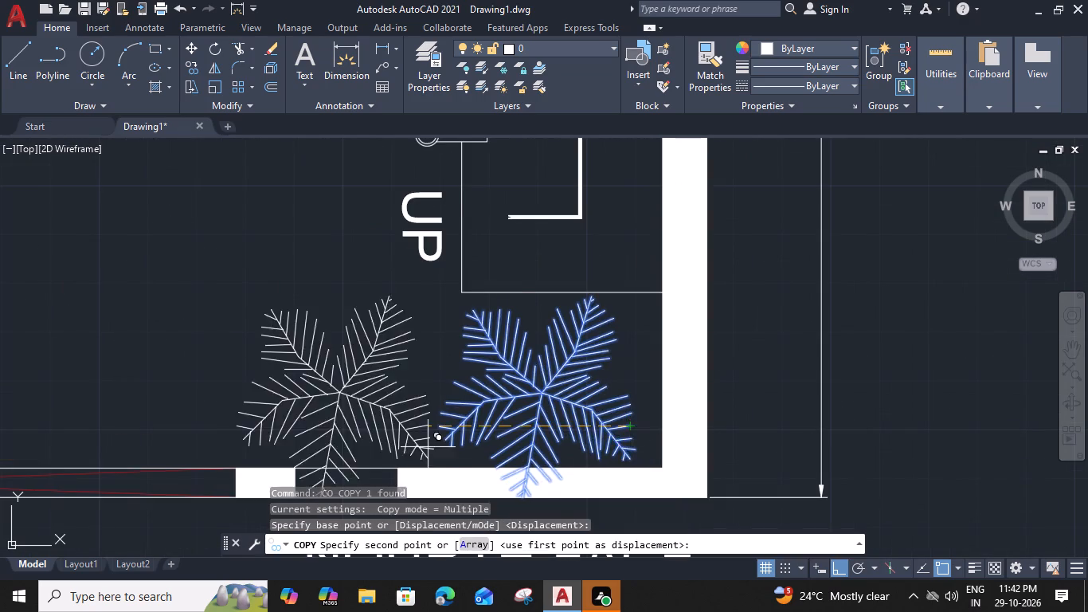
{"action": "scroll", "coordinate": [418, 445], "scroll_direction": "down", "scroll_amount": 2}
{"action": "middle_click_drag", "start_coordinate": [339, 437], "coordinate": [911, 404]}
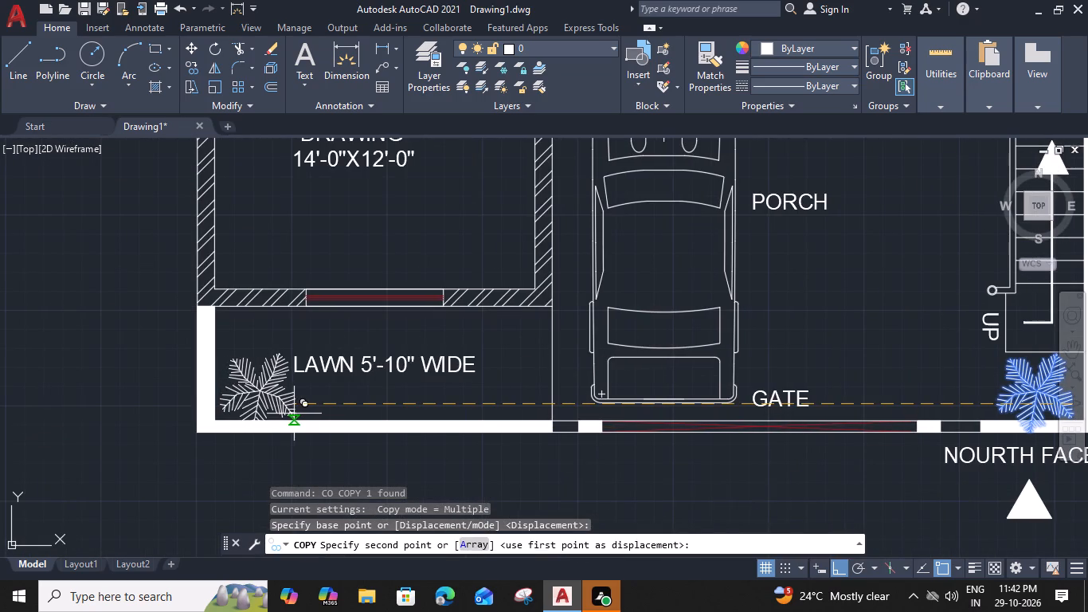
{"action": "left_click", "coordinate": [294, 414]}
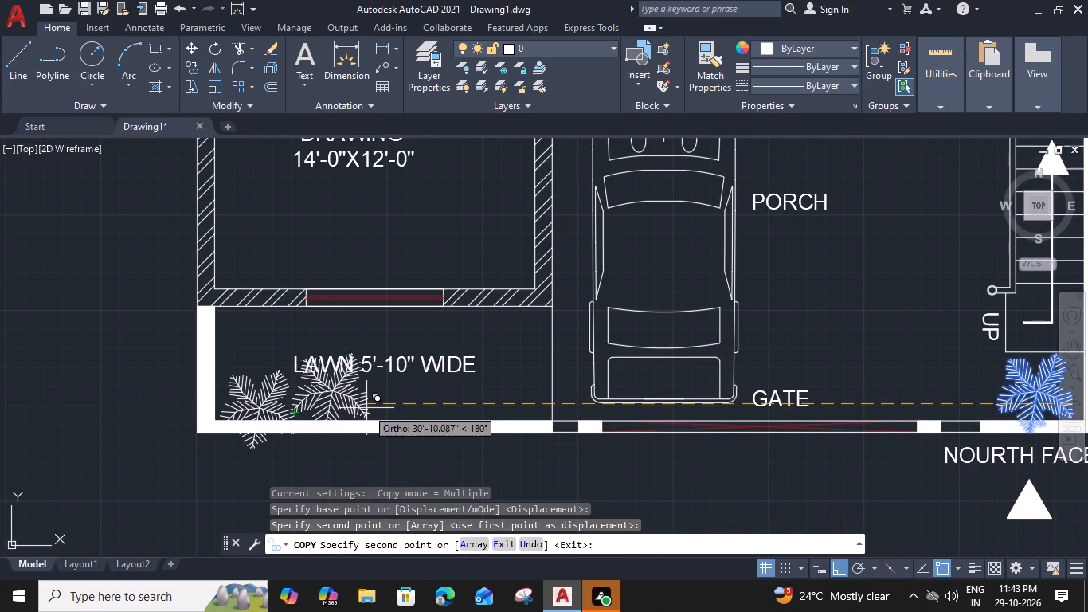
{"action": "left_click", "coordinate": [373, 404]}
{"action": "left_click", "coordinate": [453, 403]}
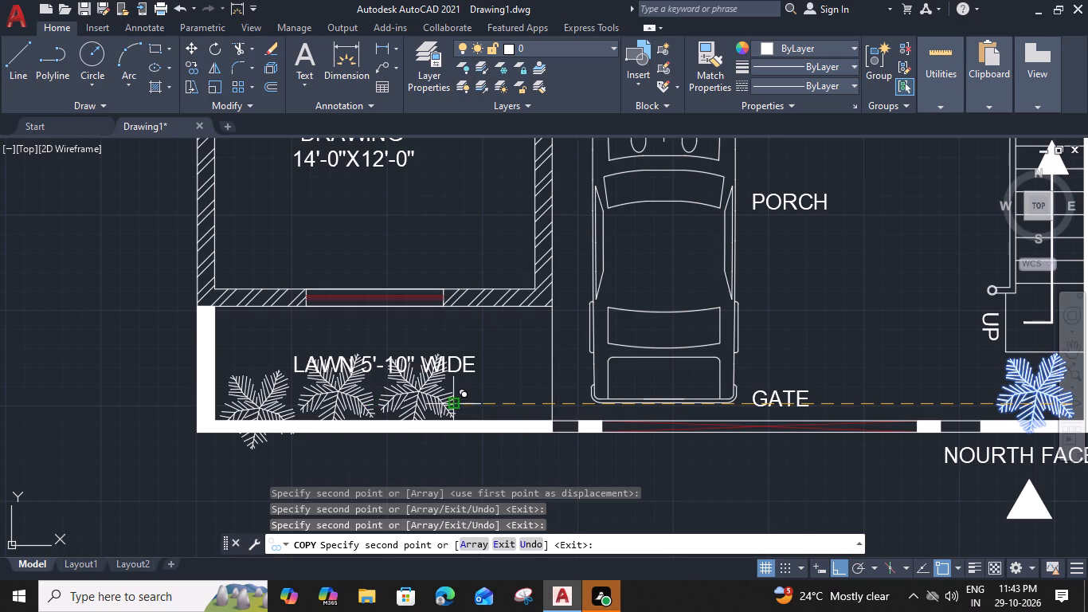
{"action": "left_click", "coordinate": [537, 404]}
{"action": "key", "text": "Escape"}
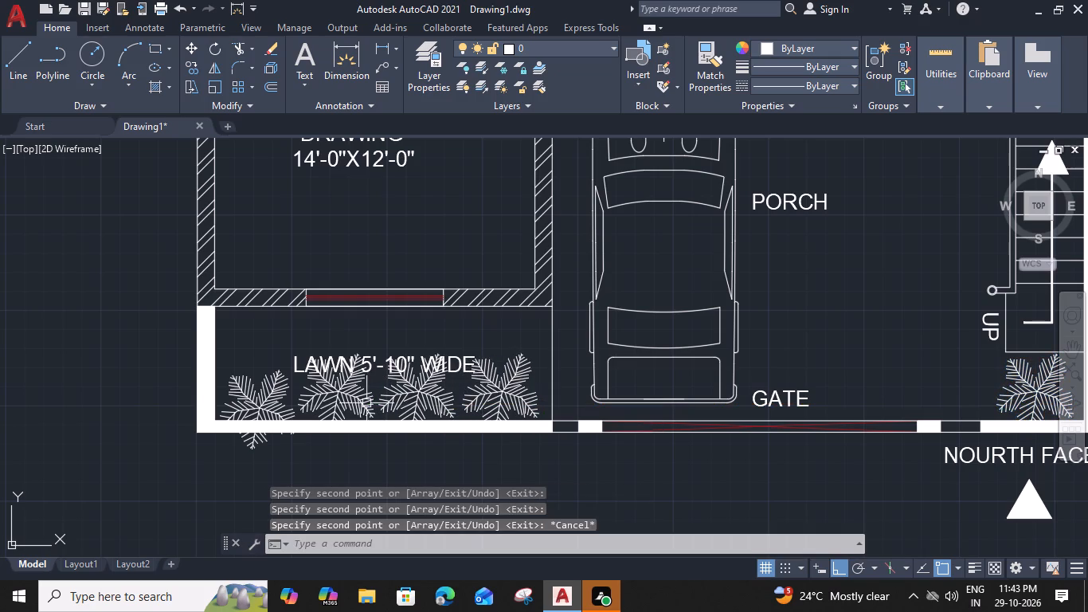
Move the lawn plant nearest the side boundary wall straight up so it sits clear of the front wall.
{"action": "left_click", "coordinate": [279, 392]}
{"action": "key", "text": "m"}
{"action": "key", "text": "space"}
{"action": "scroll", "coordinate": [246, 375], "scroll_direction": "up", "scroll_amount": 2}
{"action": "left_click", "coordinate": [209, 375]}
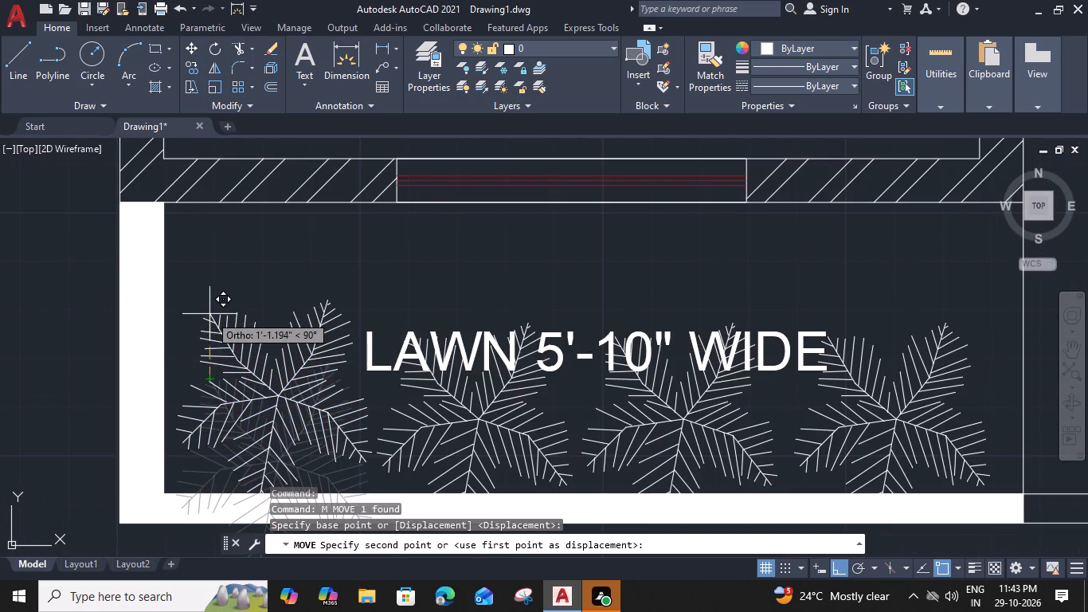
{"action": "left_click", "coordinate": [213, 292]}
Move the LAWN 5'-10" WIDE label straight up about 1'-4" so it sits above the row of plants.
{"action": "scroll", "coordinate": [301, 361], "scroll_direction": "down", "scroll_amount": 2}
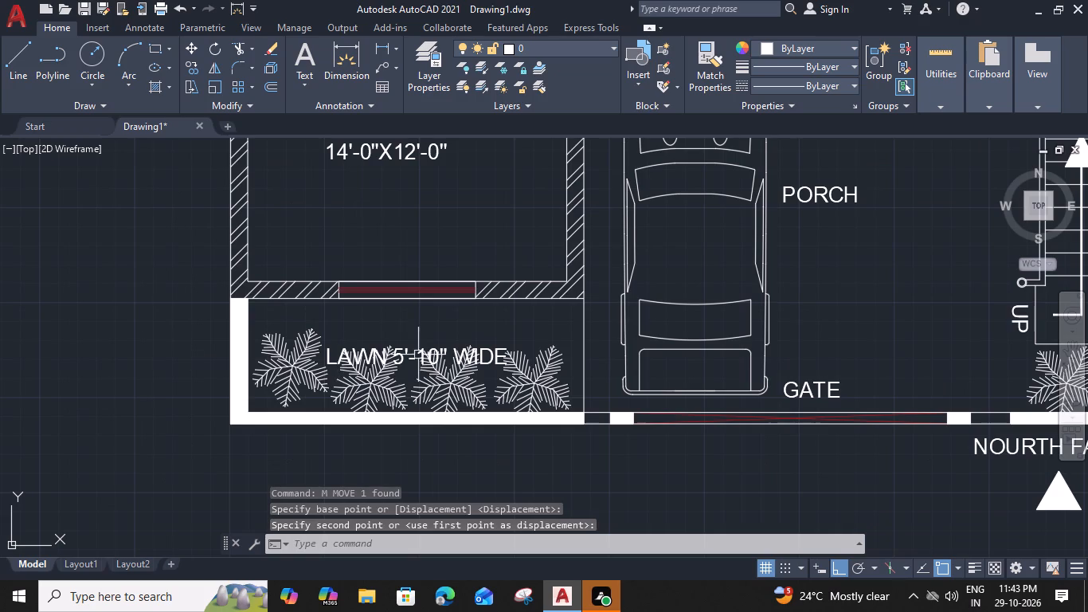
{"action": "left_click", "coordinate": [325, 353]}
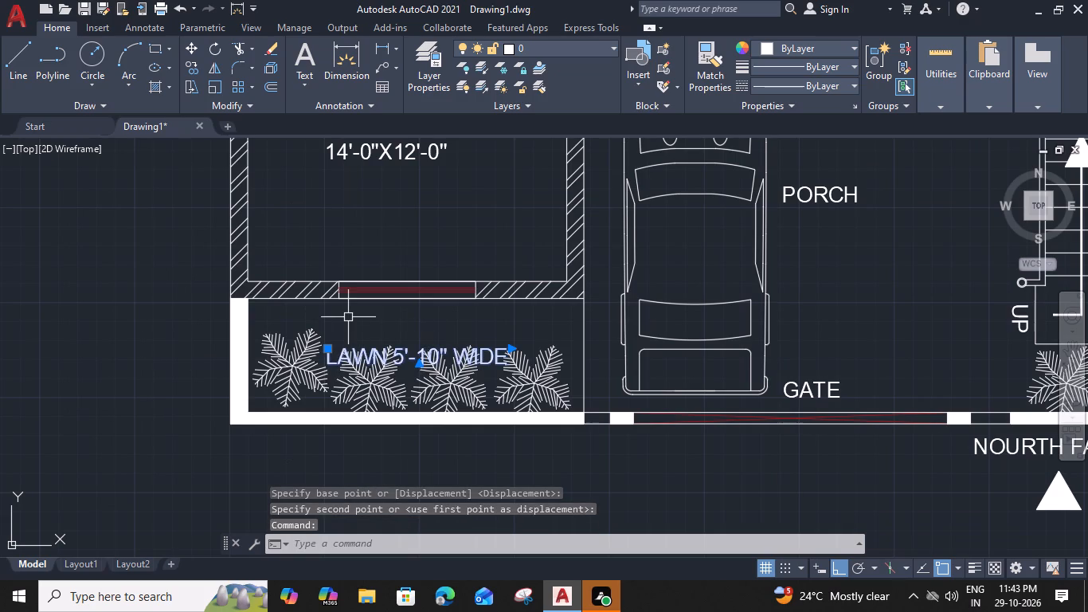
{"action": "type", "text": "M"}
{"action": "key", "text": "space"}
{"action": "scroll", "coordinate": [324, 347], "scroll_direction": "up", "scroll_amount": 2}
{"action": "left_click", "coordinate": [329, 348]}
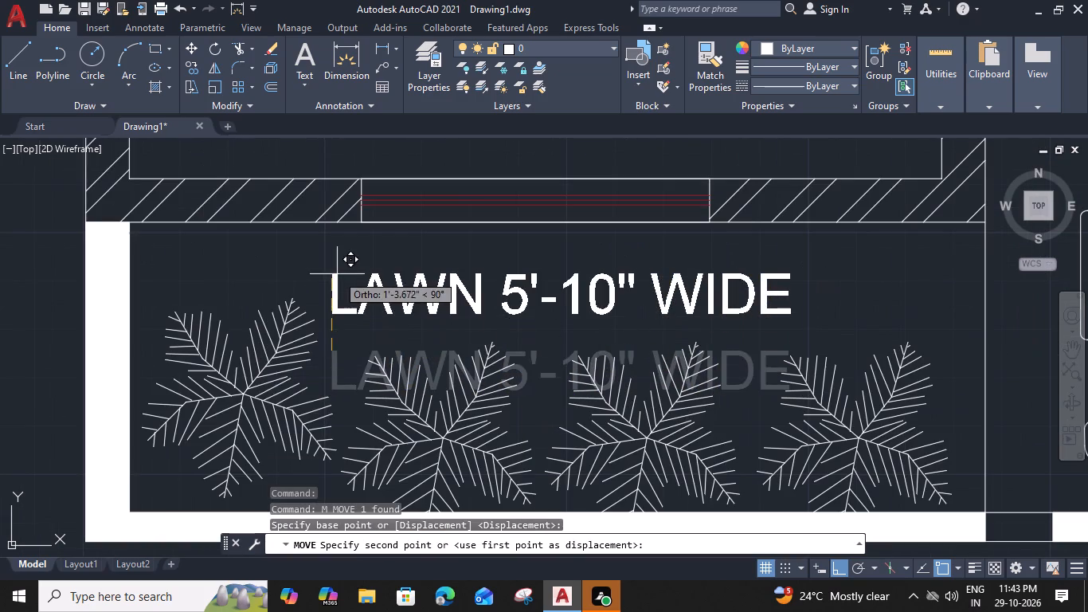
{"action": "left_click", "coordinate": [337, 274]}
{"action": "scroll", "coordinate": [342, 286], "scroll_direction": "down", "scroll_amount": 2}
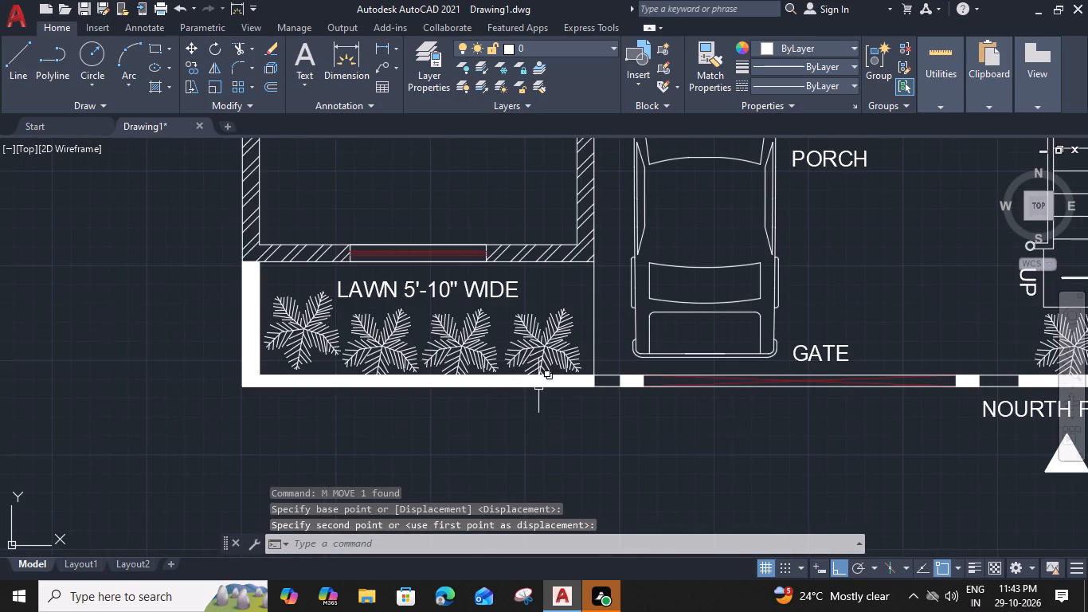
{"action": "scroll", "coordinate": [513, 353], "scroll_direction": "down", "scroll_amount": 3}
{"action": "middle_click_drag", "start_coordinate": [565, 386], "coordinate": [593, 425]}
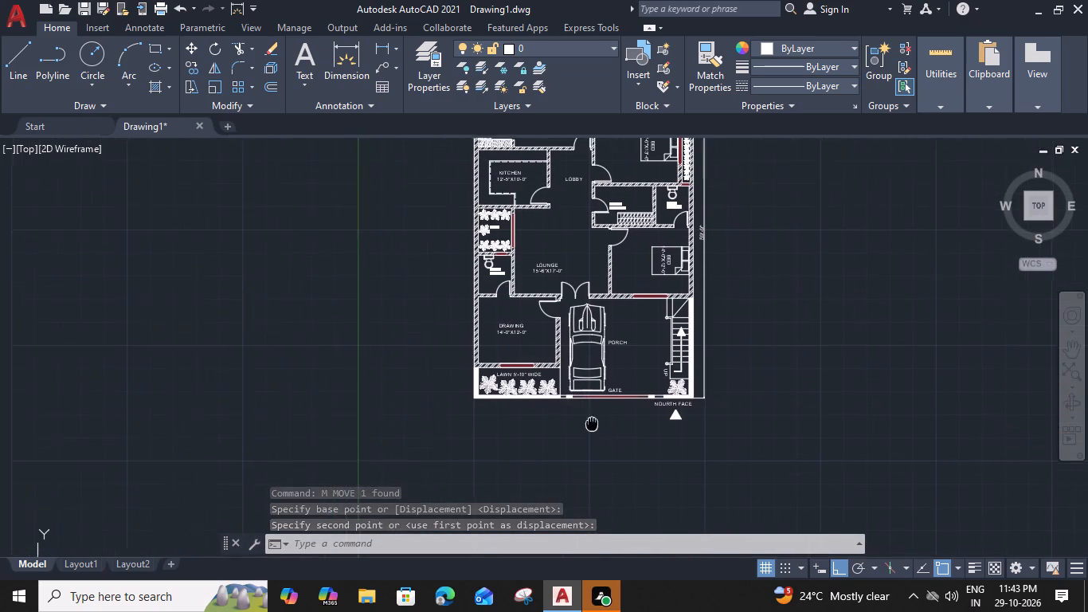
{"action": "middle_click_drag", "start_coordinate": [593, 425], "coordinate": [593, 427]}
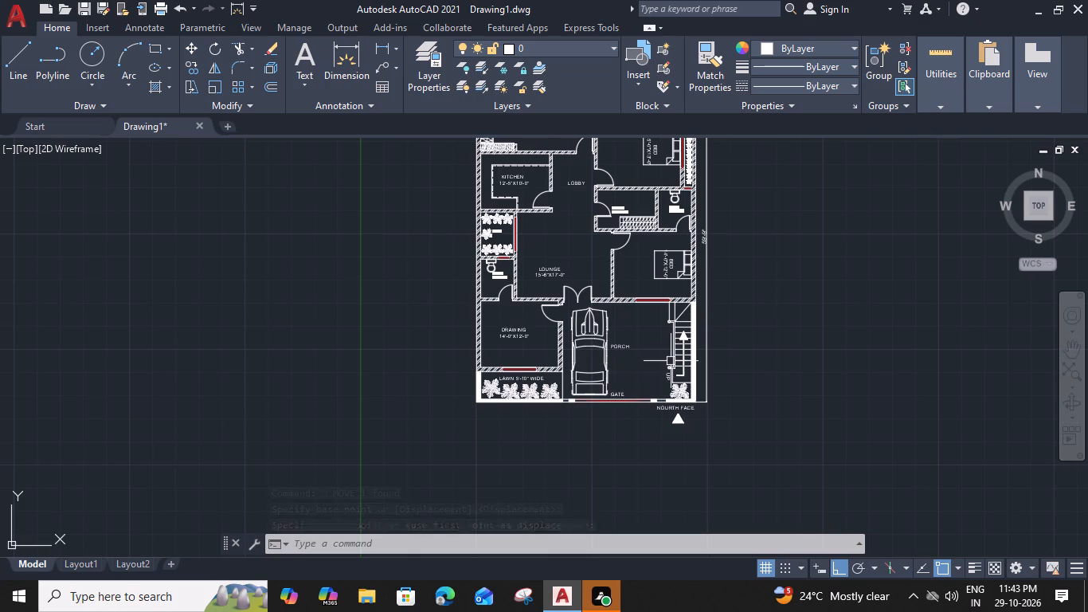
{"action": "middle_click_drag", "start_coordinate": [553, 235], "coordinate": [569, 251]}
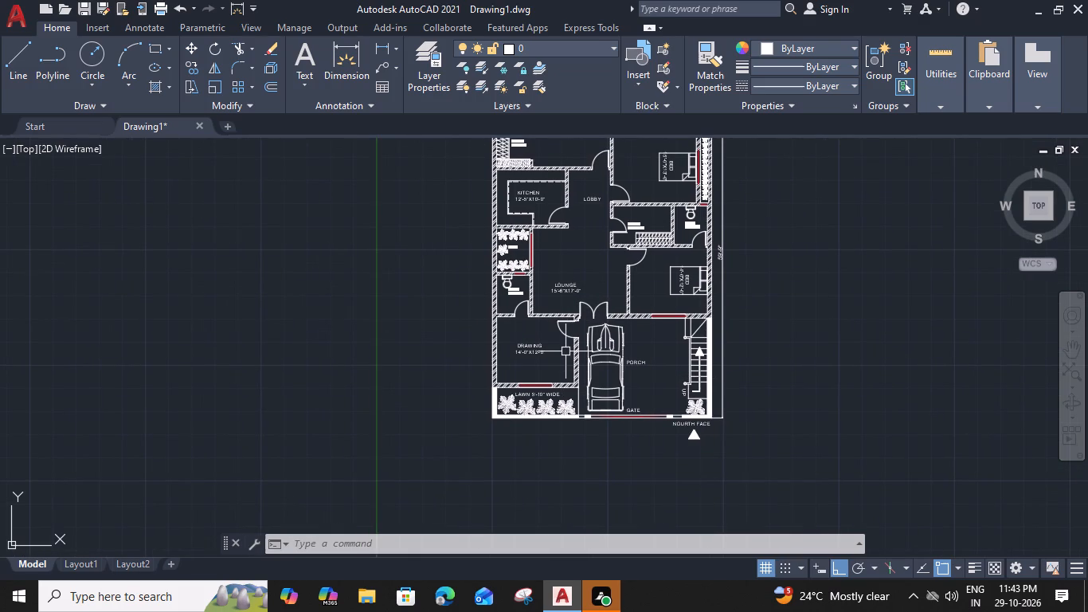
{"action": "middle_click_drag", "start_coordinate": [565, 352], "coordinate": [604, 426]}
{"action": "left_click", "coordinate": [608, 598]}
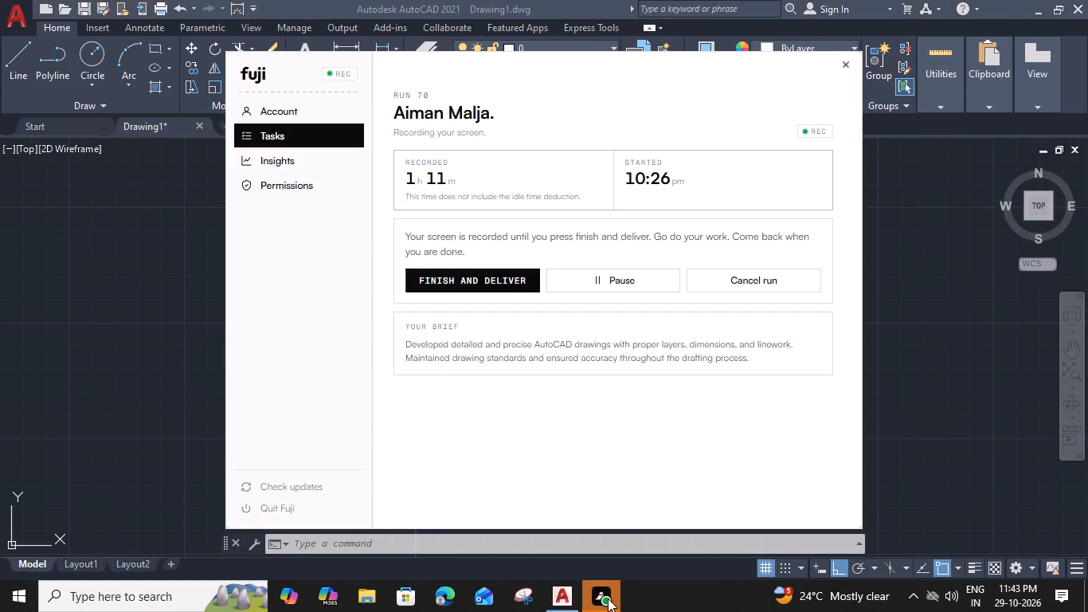
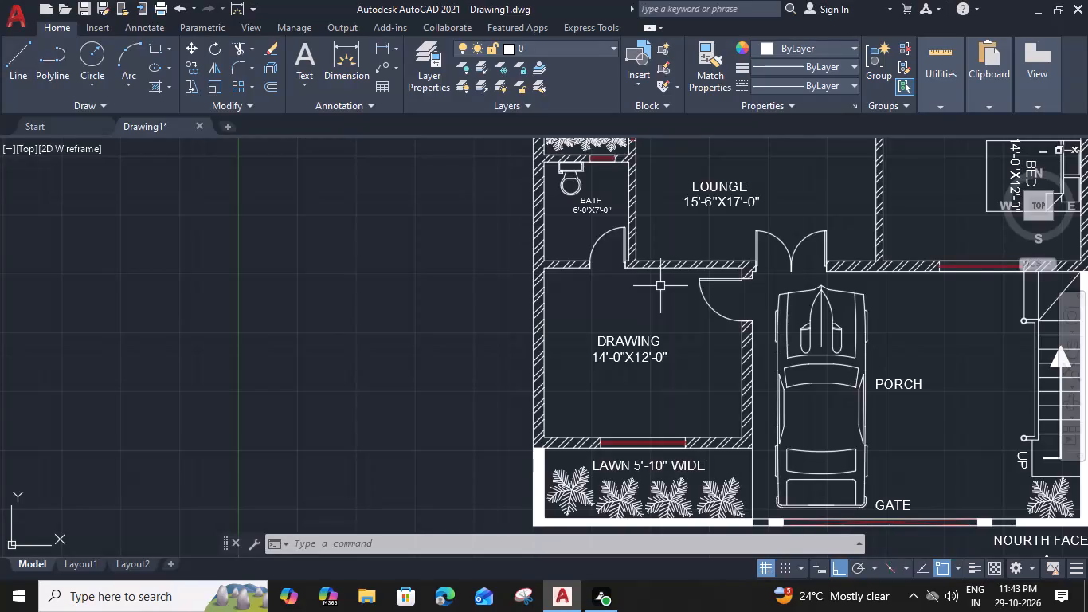
Place the Sofa - Roundback 7 ft. and Table - Rectangular Woodgrain 60 x 30 in. blocks from DesignCenter beside the plan, outside the drawing room.
{"action": "key", "text": "ctrl+2"}
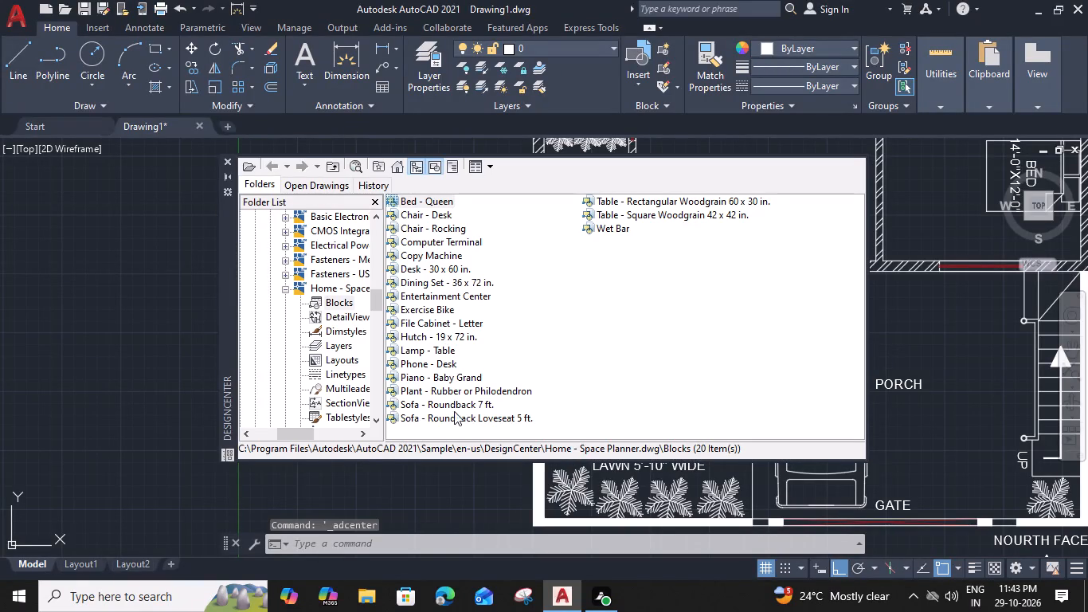
{"action": "left_click_drag", "start_coordinate": [451, 406], "coordinate": [455, 473]}
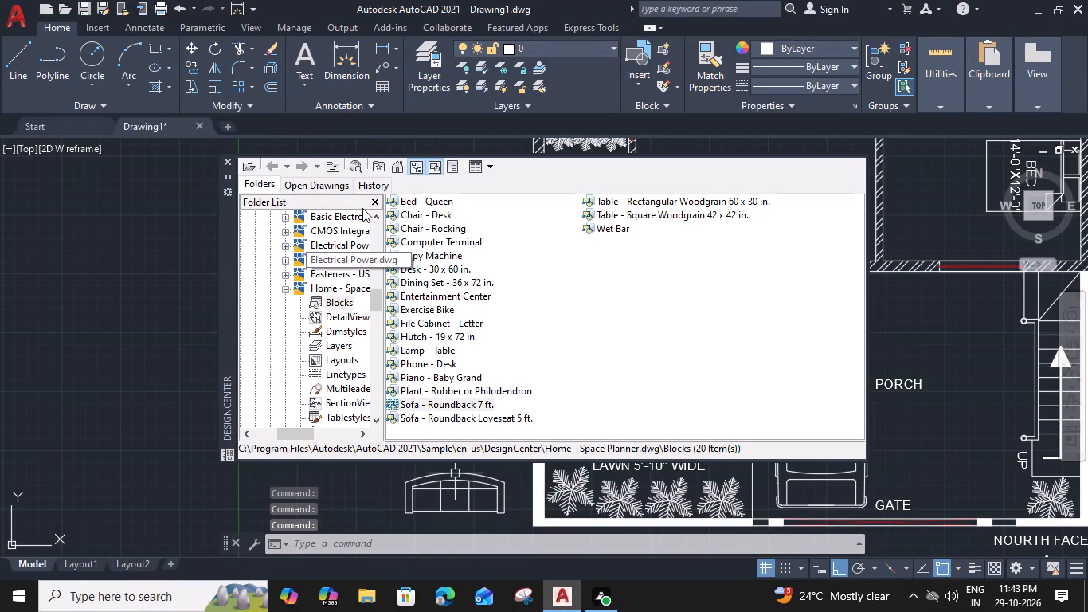
{"action": "left_click_drag", "start_coordinate": [722, 201], "coordinate": [347, 480]}
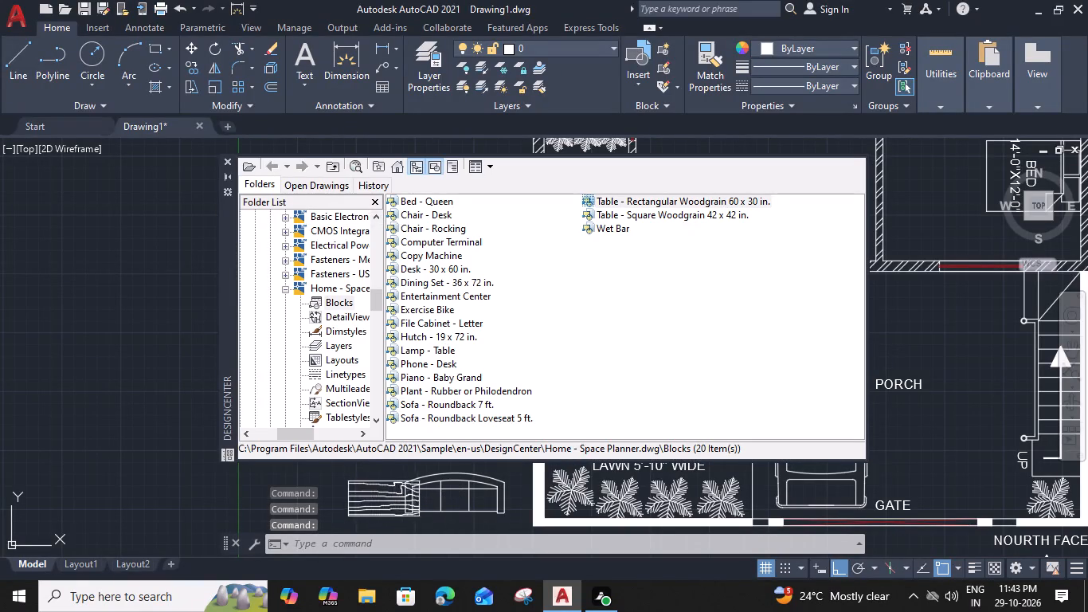
{"action": "left_click_drag", "start_coordinate": [347, 480], "coordinate": [327, 467]}
{"action": "left_click", "coordinate": [229, 166]}
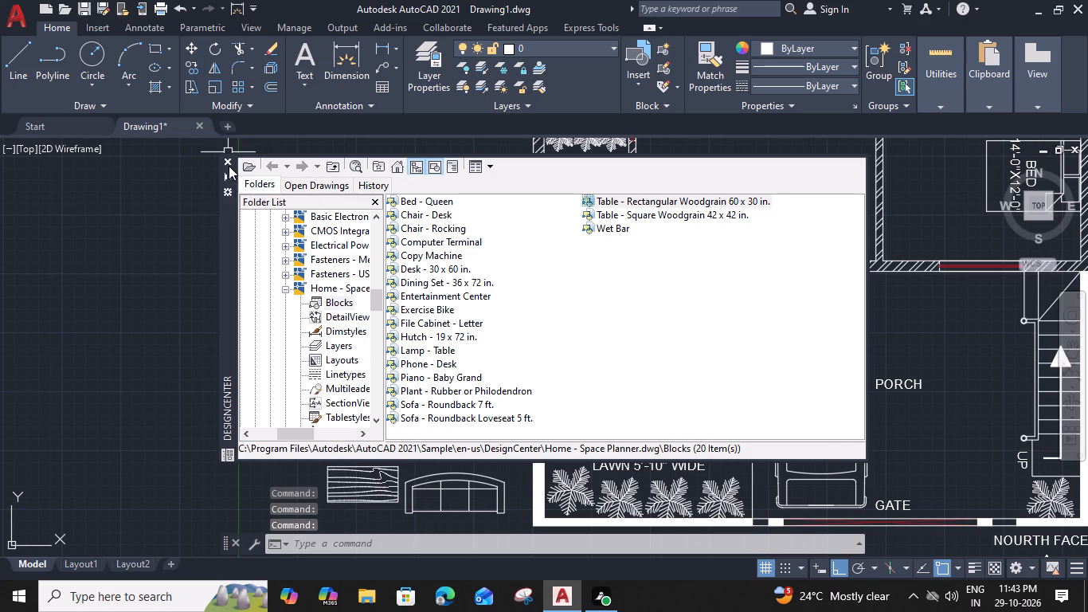
Rotate the roundback sofa 90° about its lower front corner so it stands vertically.
{"action": "middle_click_drag", "start_coordinate": [512, 422], "coordinate": [516, 354]}
{"action": "left_click", "coordinate": [491, 406]}
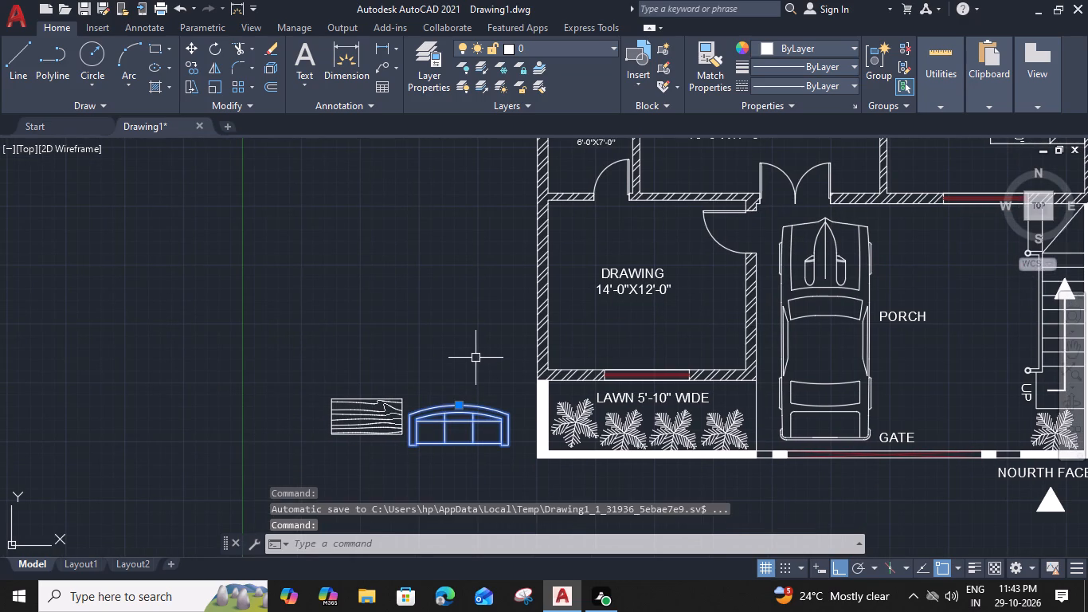
{"action": "type", "text": "RO"}
{"action": "key", "text": "space"}
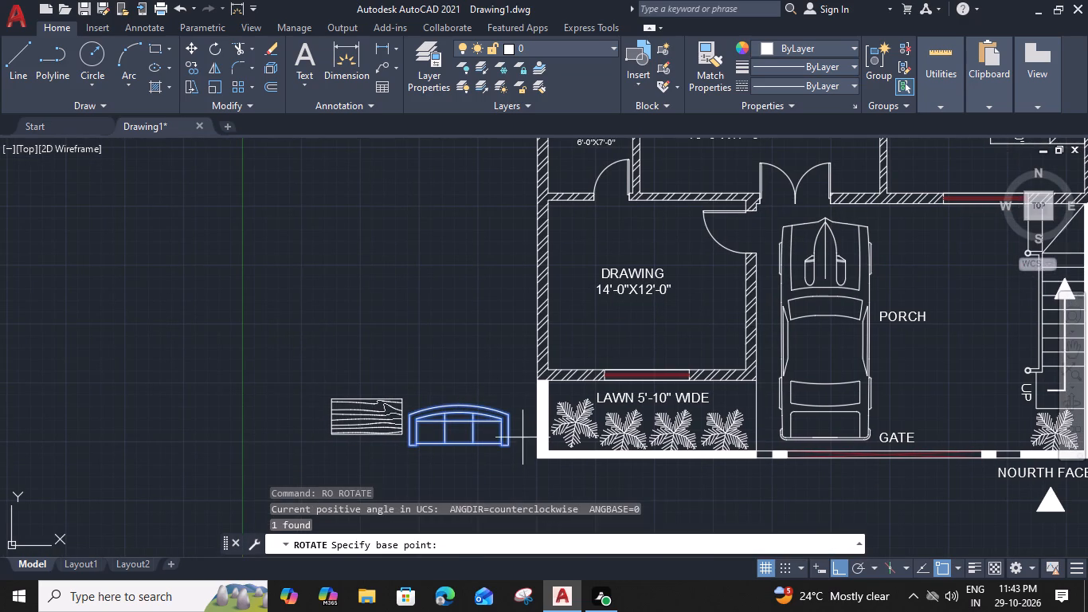
{"action": "left_click", "coordinate": [408, 449]}
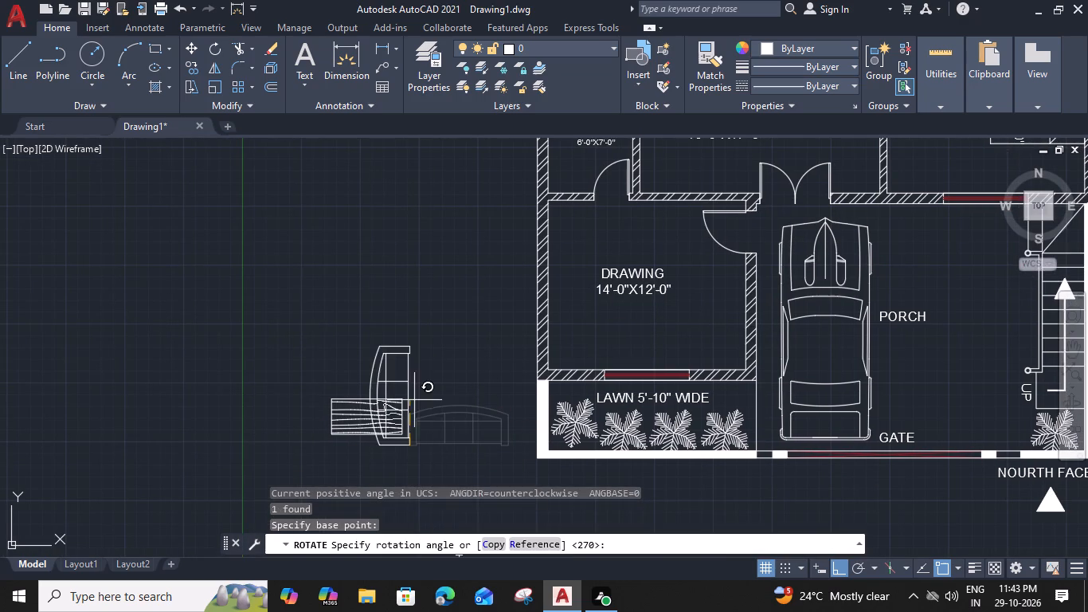
{"action": "scroll", "coordinate": [417, 378], "scroll_direction": "up", "scroll_amount": 2}
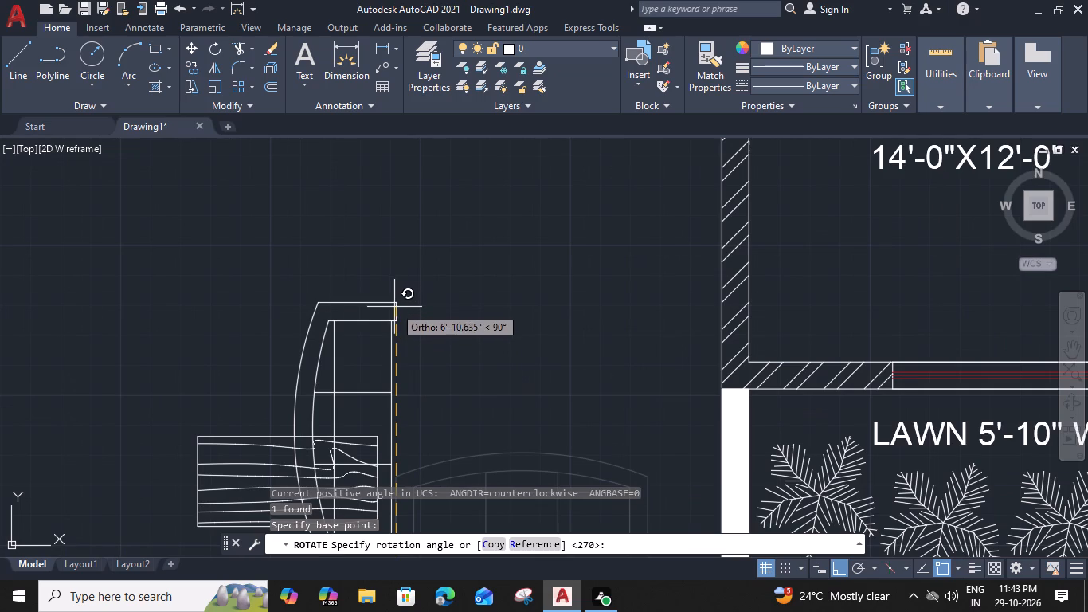
{"action": "left_click", "coordinate": [397, 303]}
Move the rotated sofa into the drawing room, near the outer side wall with its seat facing into the room.
{"action": "left_click", "coordinate": [397, 311]}
{"action": "type", "text": "M"}
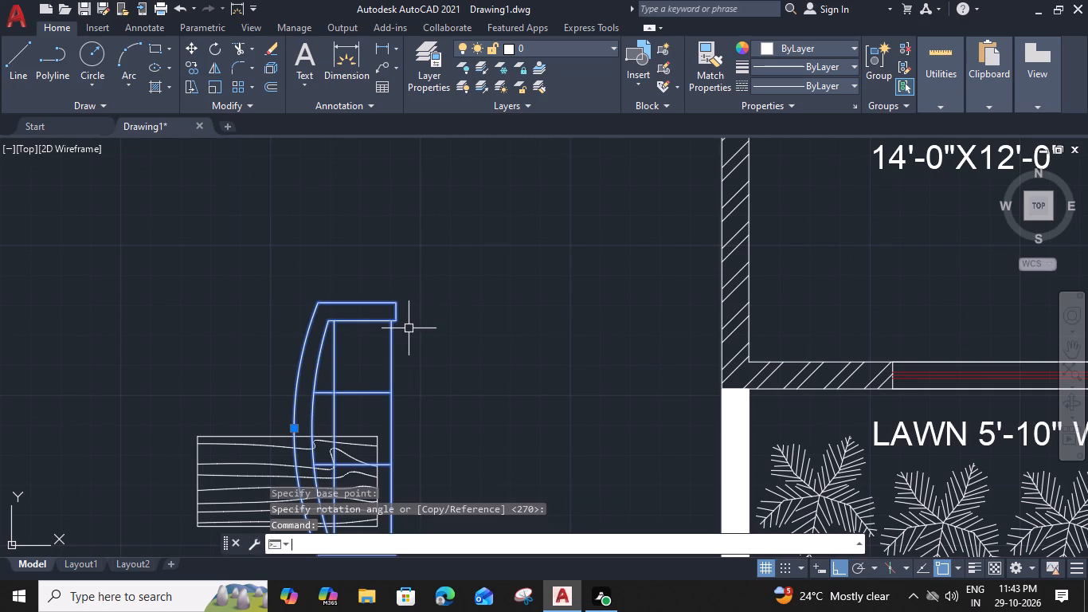
{"action": "key", "text": "space"}
{"action": "left_click", "coordinate": [392, 436]}
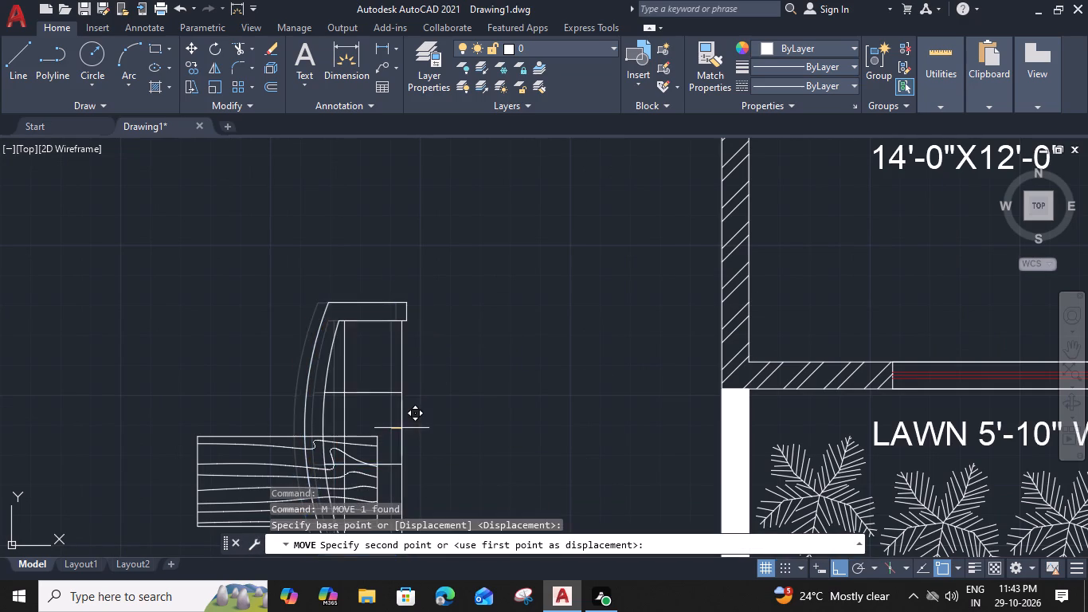
{"action": "left_click", "coordinate": [881, 284]}
{"action": "left_click", "coordinate": [851, 303]}
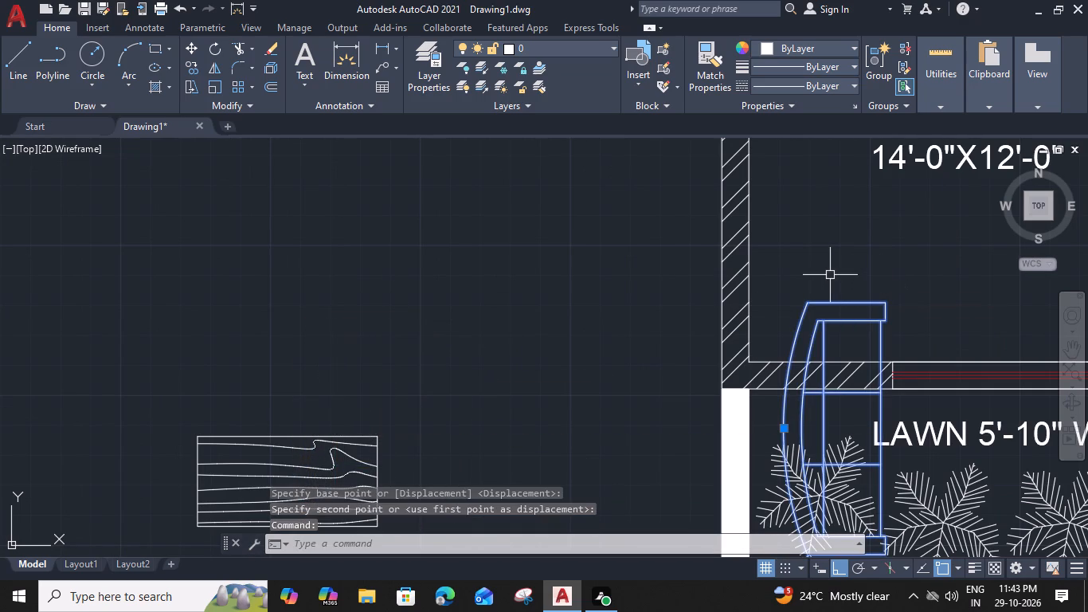
{"action": "key", "text": "m"}
{"action": "key", "text": "space"}
{"action": "left_click_drag", "start_coordinate": [846, 300], "coordinate": [837, 277]}
{"action": "scroll", "coordinate": [816, 199], "scroll_direction": "down", "scroll_amount": 2}
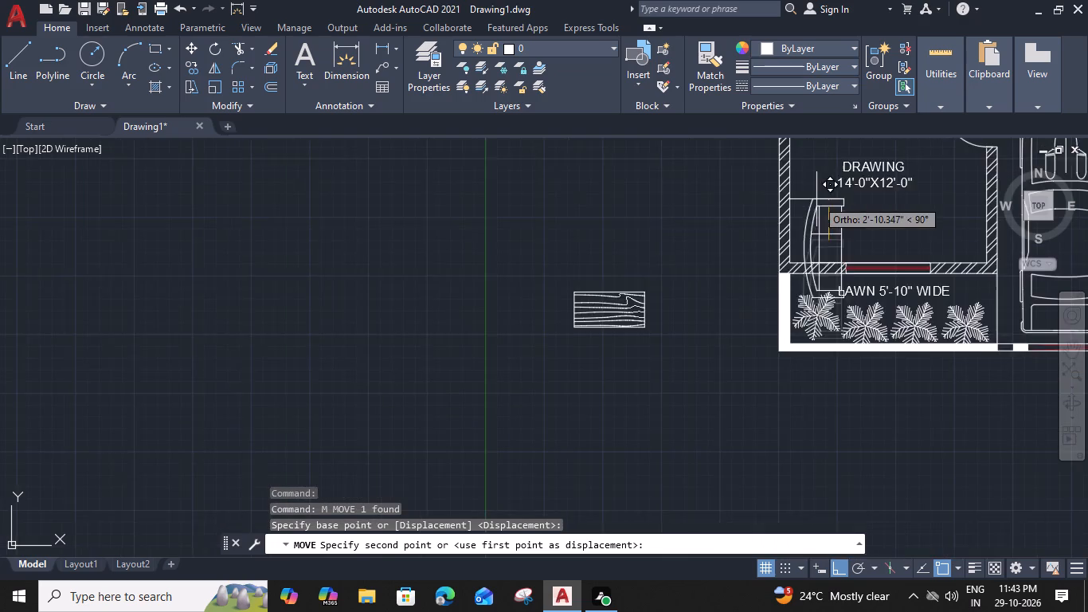
{"action": "middle_click_drag", "start_coordinate": [816, 199], "coordinate": [804, 303]}
{"action": "scroll", "coordinate": [805, 248], "scroll_direction": "up", "scroll_amount": 1}
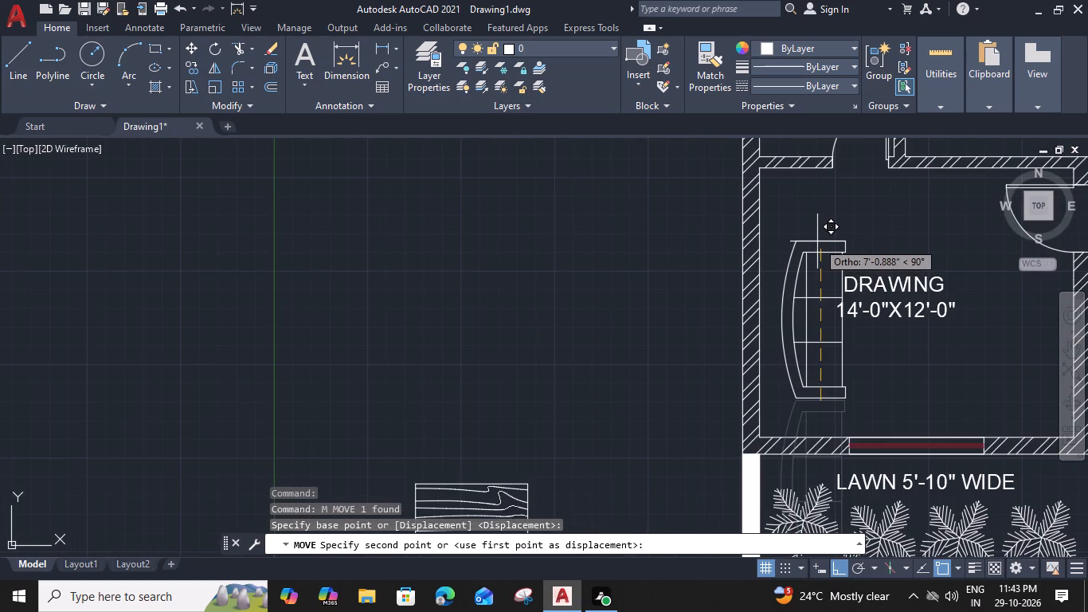
{"action": "left_click", "coordinate": [815, 227]}
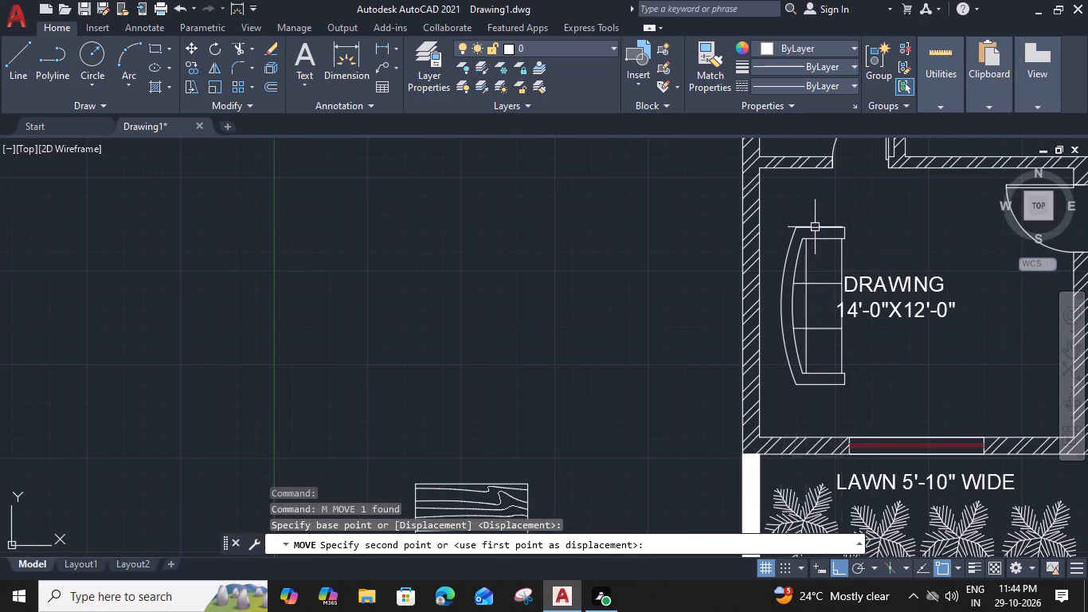
Move the DRAWING 14'-0"X12'-0" label slightly away from the sofa and up about 3'-7" towards the bath-side wall.
{"action": "left_click", "coordinate": [941, 307]}
{"action": "middle_click_drag", "start_coordinate": [980, 355], "coordinate": [847, 359]}
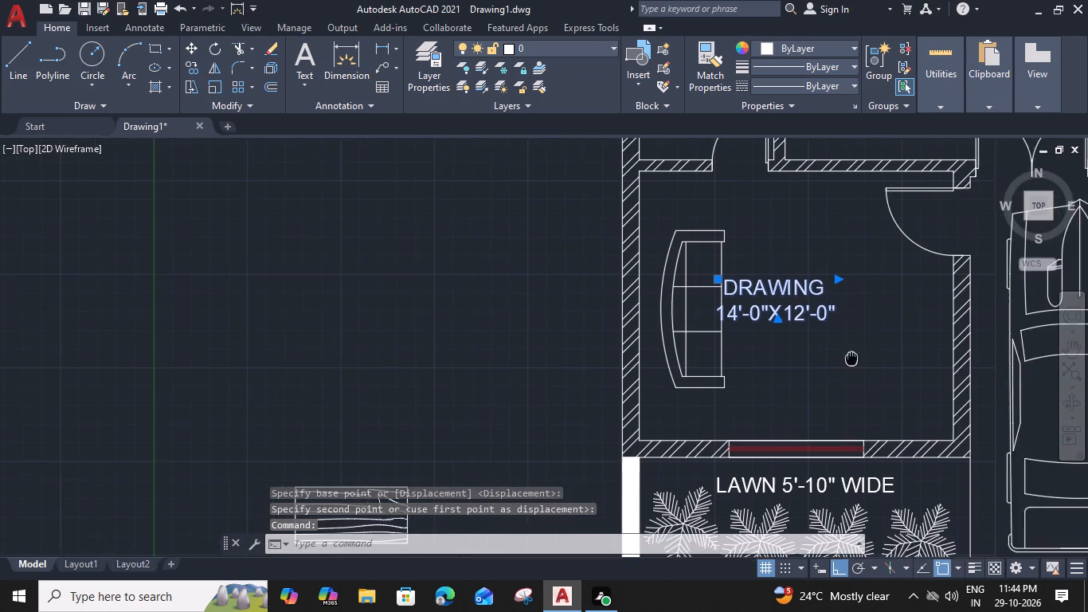
{"action": "middle_click_drag", "start_coordinate": [847, 359], "coordinate": [840, 360]}
{"action": "key", "text": "m"}
{"action": "key", "text": "space"}
{"action": "left_click", "coordinate": [819, 321]}
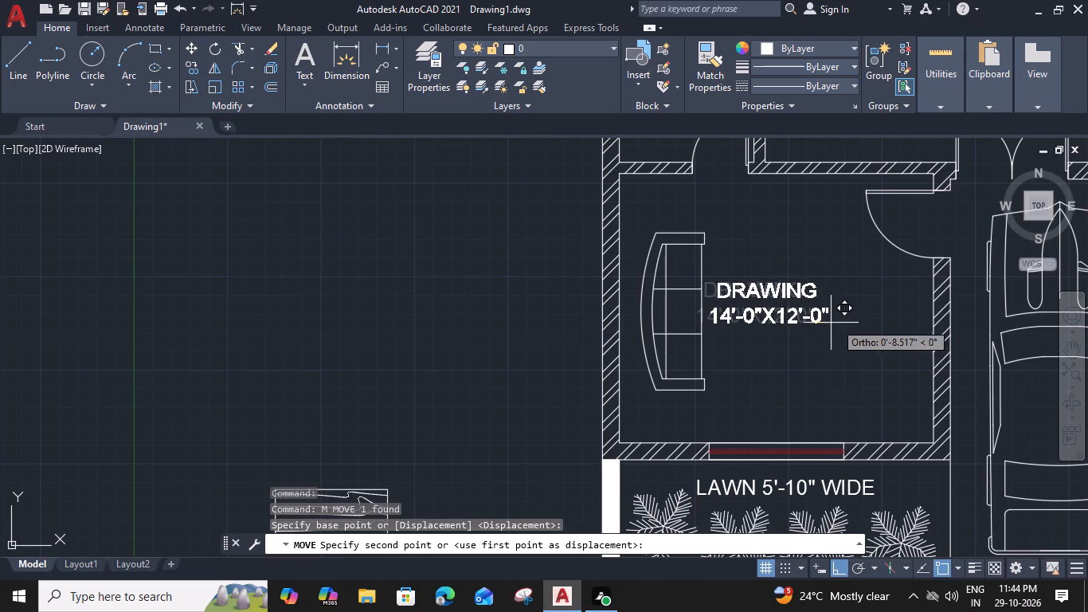
{"action": "left_click", "coordinate": [836, 332]}
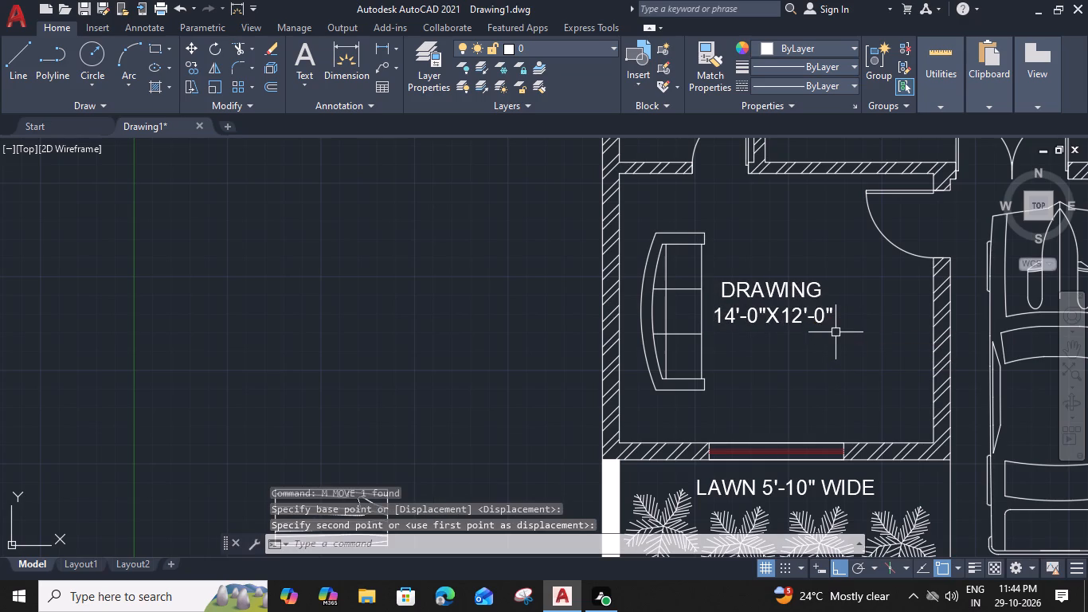
{"action": "left_click", "coordinate": [770, 288]}
{"action": "type", "text": "M"}
{"action": "key", "text": "space"}
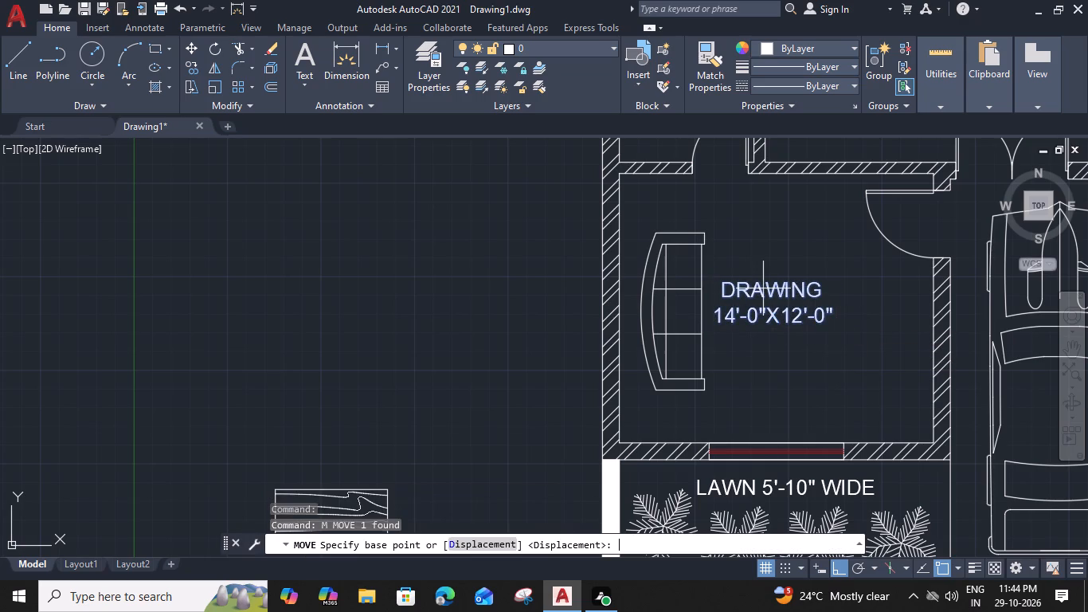
{"action": "left_click", "coordinate": [714, 283]}
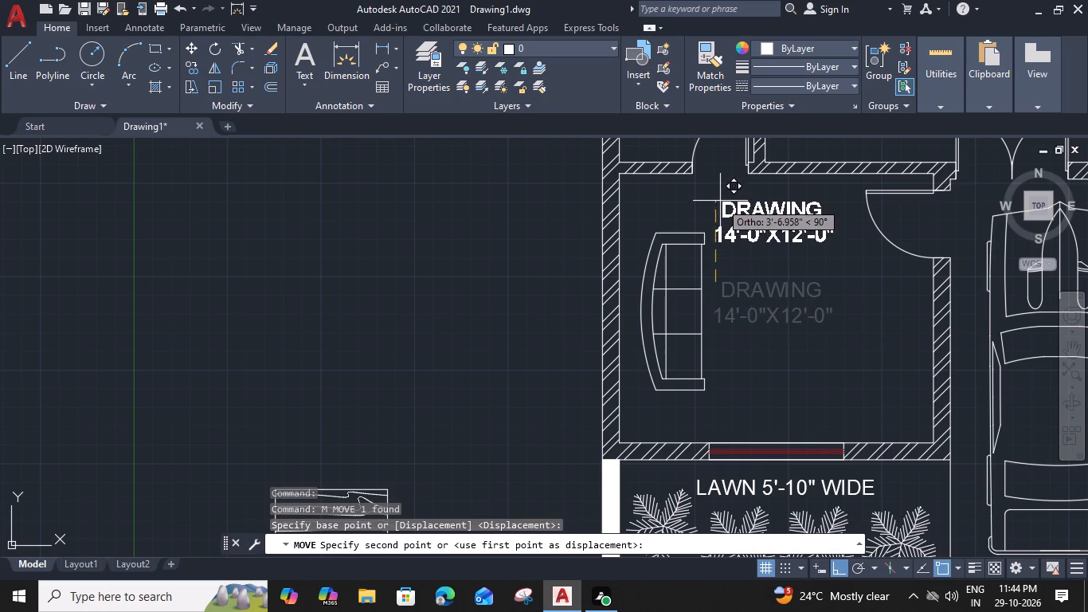
{"action": "left_click", "coordinate": [720, 201]}
Rotate the woodgrain table by 270° about its upper corner nearest the plan so it stands vertically.
{"action": "middle_click_drag", "start_coordinate": [472, 453], "coordinate": [495, 319]}
{"action": "left_click", "coordinate": [417, 321]}
{"action": "left_click", "coordinate": [374, 469]}
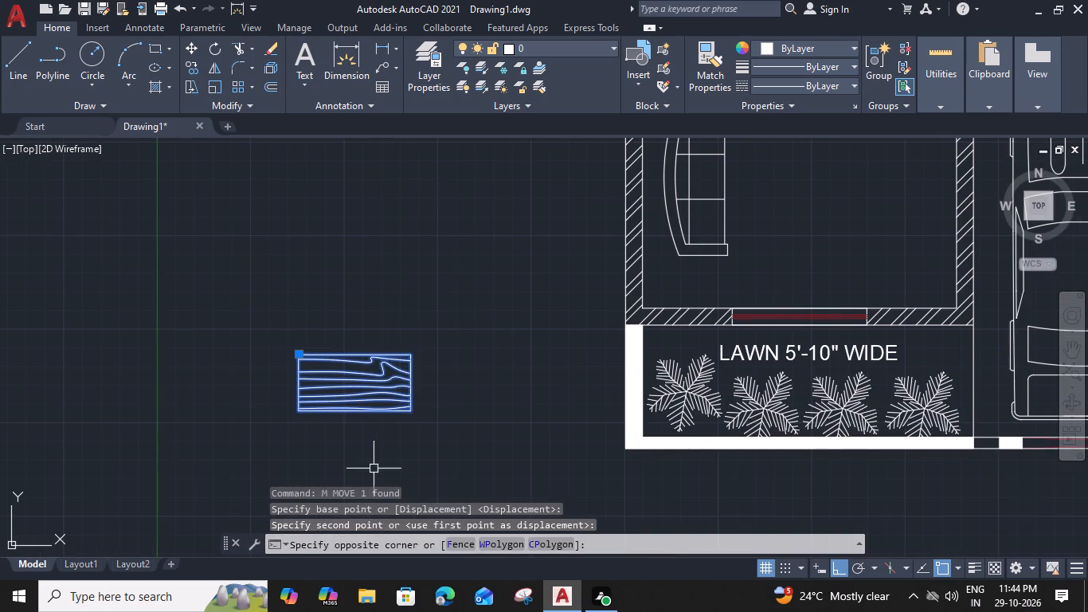
{"action": "type", "text": "RO"}
{"action": "key", "text": "space"}
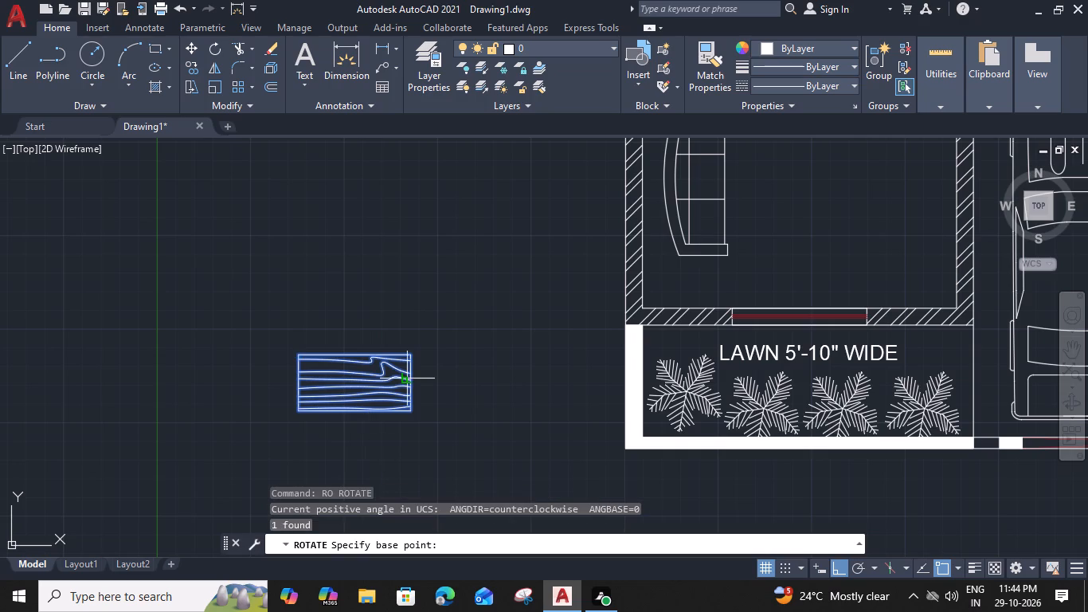
{"action": "scroll", "coordinate": [412, 355], "scroll_direction": "up", "scroll_amount": 2}
{"action": "left_click", "coordinate": [407, 351]}
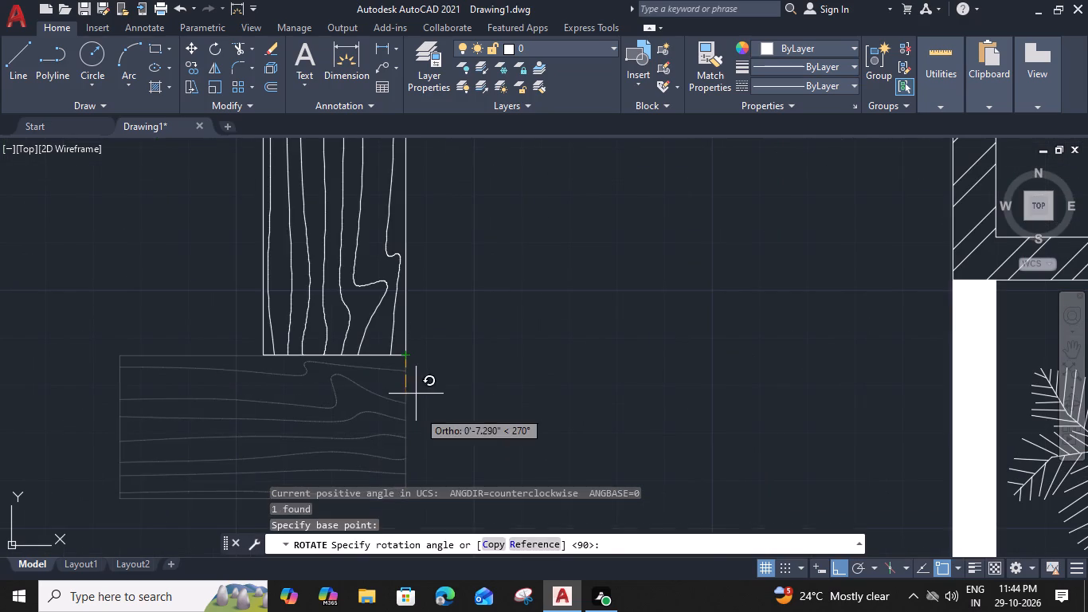
{"action": "scroll", "coordinate": [417, 410], "scroll_direction": "up", "scroll_amount": 2}
{"action": "left_click", "coordinate": [385, 426]}
Move the rotated woodgrain table into the drawing room, with its long edge midpoint on the middle of the sofa's front edge.
{"action": "scroll", "coordinate": [385, 426], "scroll_direction": "down", "scroll_amount": 3}
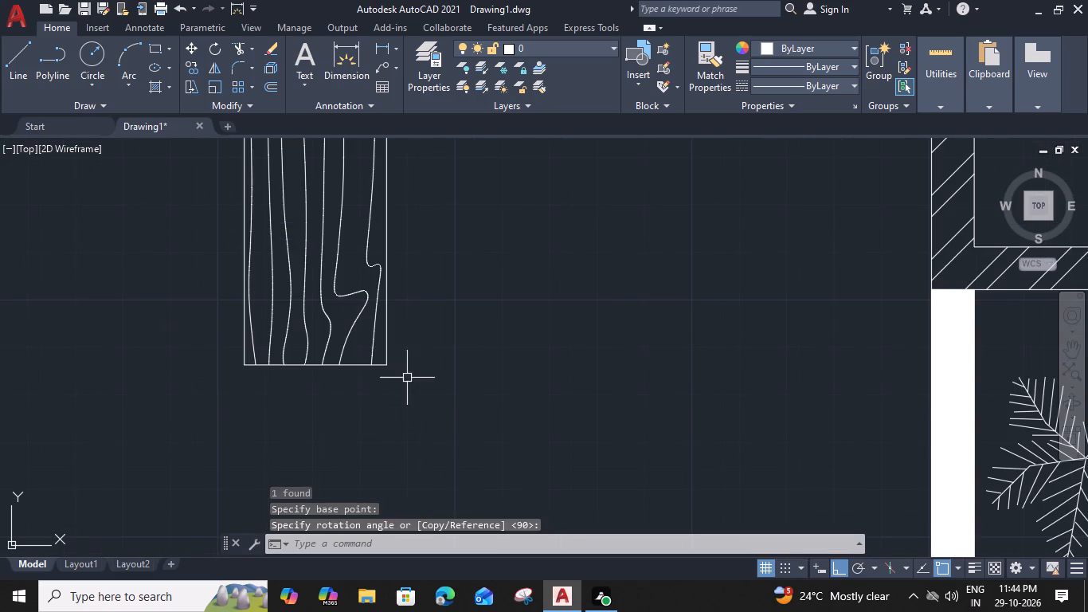
{"action": "left_click_drag", "start_coordinate": [429, 342], "coordinate": [398, 359]}
{"action": "left_click", "coordinate": [74, 467]}
{"action": "key", "text": "m"}
{"action": "key", "text": "space"}
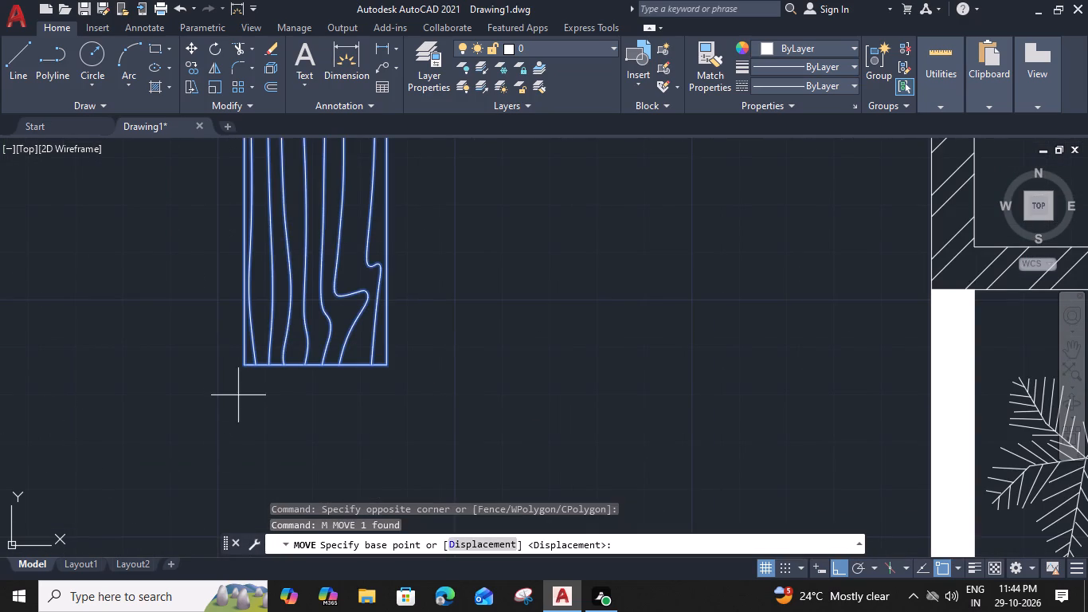
{"action": "scroll", "coordinate": [231, 238], "scroll_direction": "down", "scroll_amount": 1}
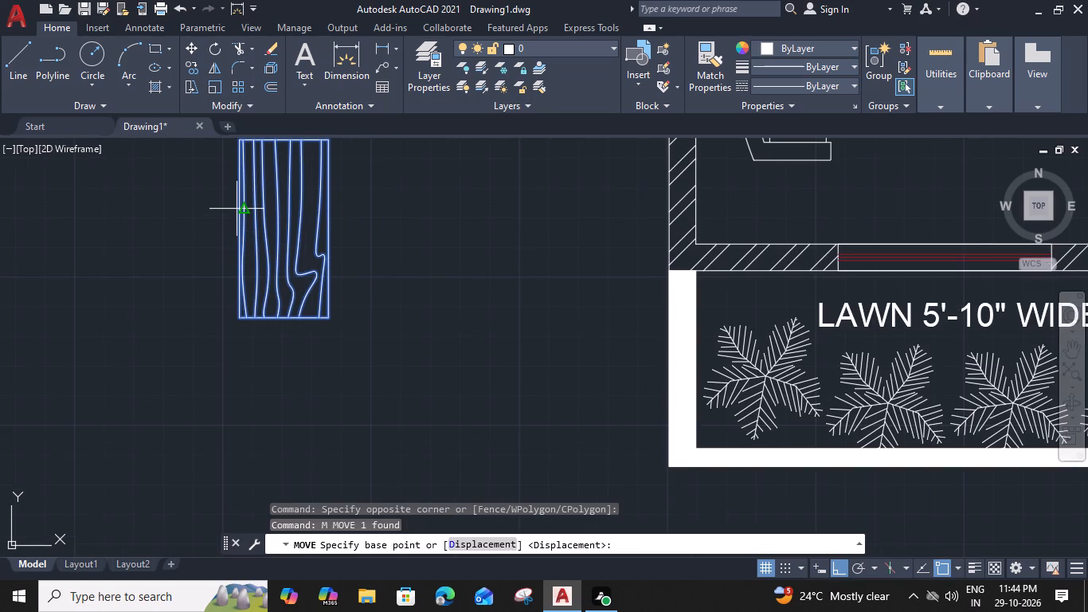
{"action": "scroll", "coordinate": [239, 210], "scroll_direction": "up", "scroll_amount": 1}
{"action": "left_click", "coordinate": [238, 207]}
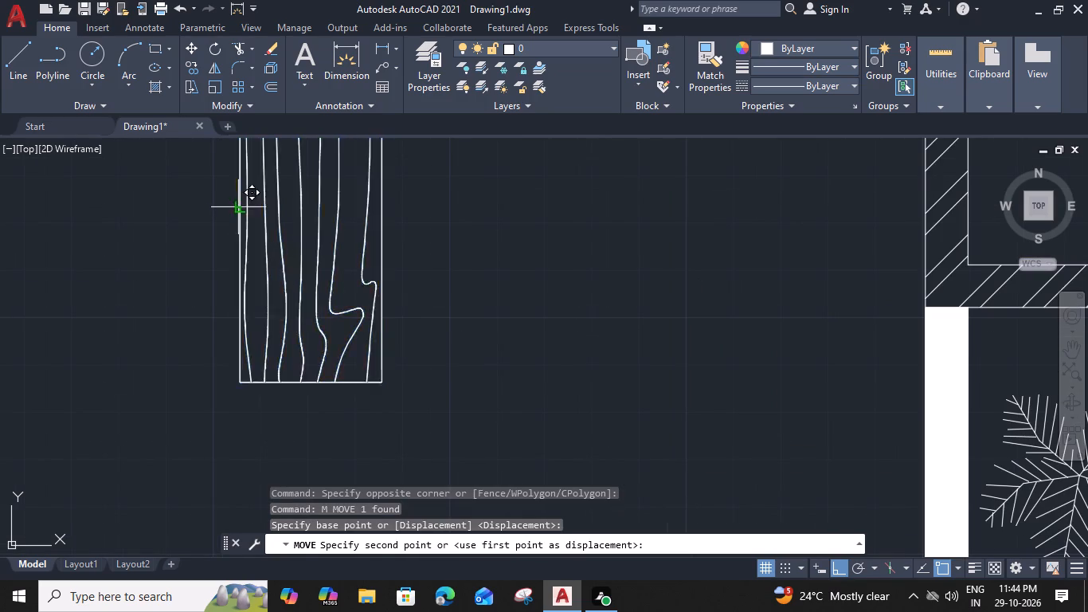
{"action": "scroll", "coordinate": [479, 238], "scroll_direction": "down", "scroll_amount": 1}
{"action": "middle_click_drag", "start_coordinate": [514, 226], "coordinate": [289, 441]}
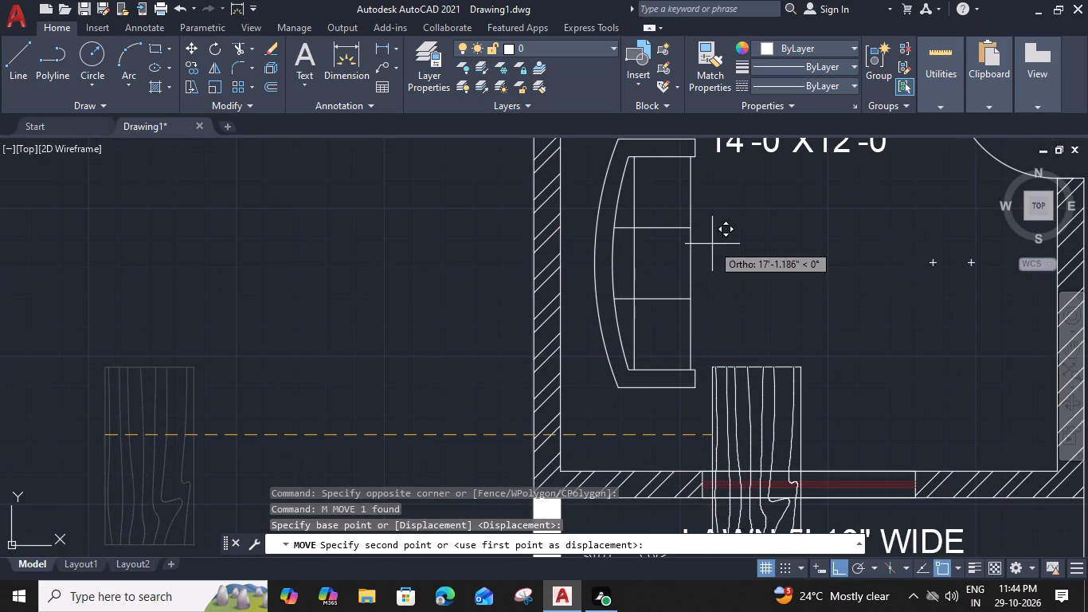
{"action": "left_click", "coordinate": [692, 259]}
Move the woodgrain table horizontally away from the sofa to leave a gap, and shift it slightly up below the DRAWING label.
{"action": "left_click", "coordinate": [785, 265]}
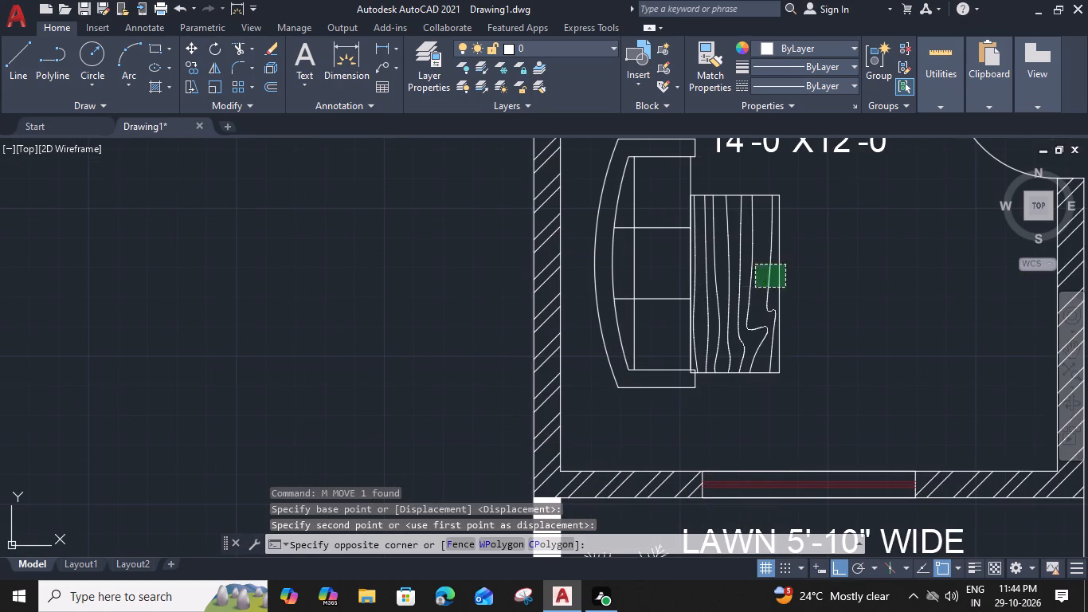
{"action": "left_click", "coordinate": [755, 288]}
{"action": "key", "text": "m"}
{"action": "key", "text": "space"}
{"action": "left_click", "coordinate": [780, 264]}
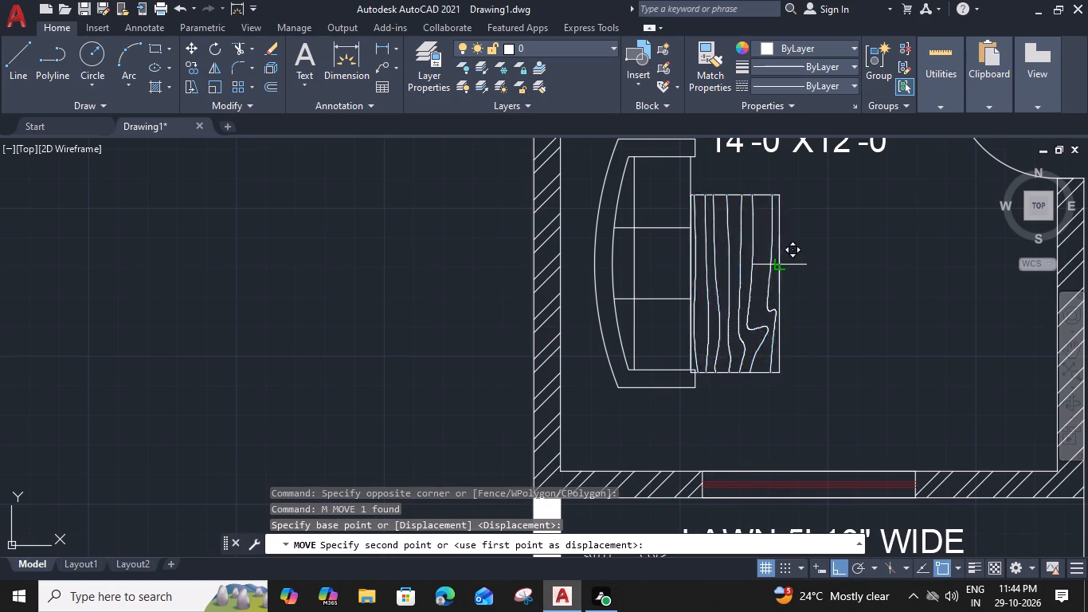
{"action": "left_click", "coordinate": [819, 261]}
{"action": "left_click", "coordinate": [729, 262]}
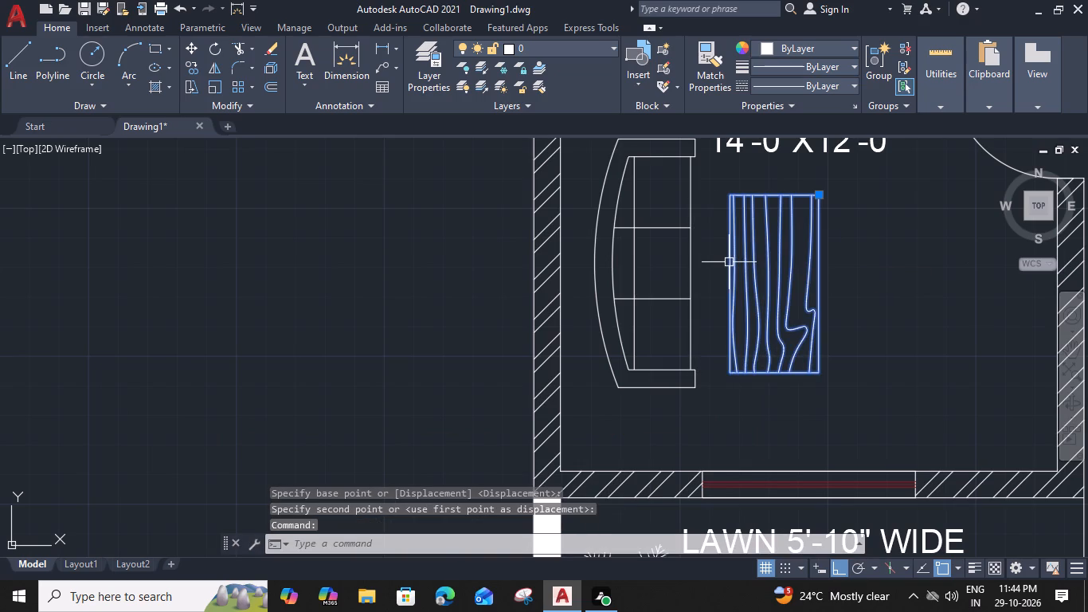
{"action": "key", "text": "m"}
{"action": "key", "text": "space"}
{"action": "scroll", "coordinate": [761, 167], "scroll_direction": "up", "scroll_amount": 1}
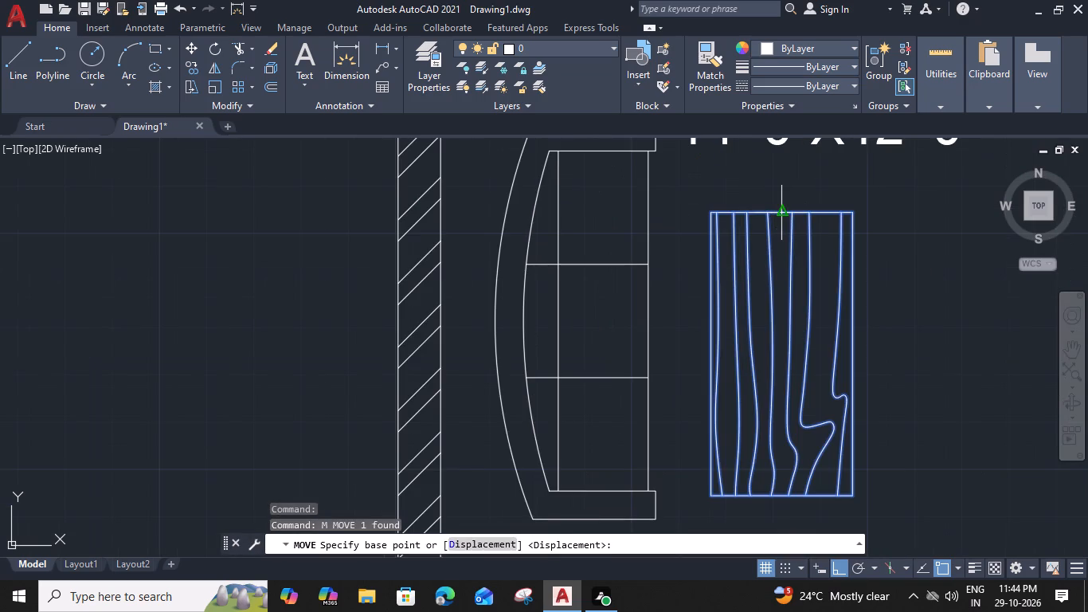
{"action": "left_click", "coordinate": [782, 210]}
{"action": "left_click", "coordinate": [780, 180]}
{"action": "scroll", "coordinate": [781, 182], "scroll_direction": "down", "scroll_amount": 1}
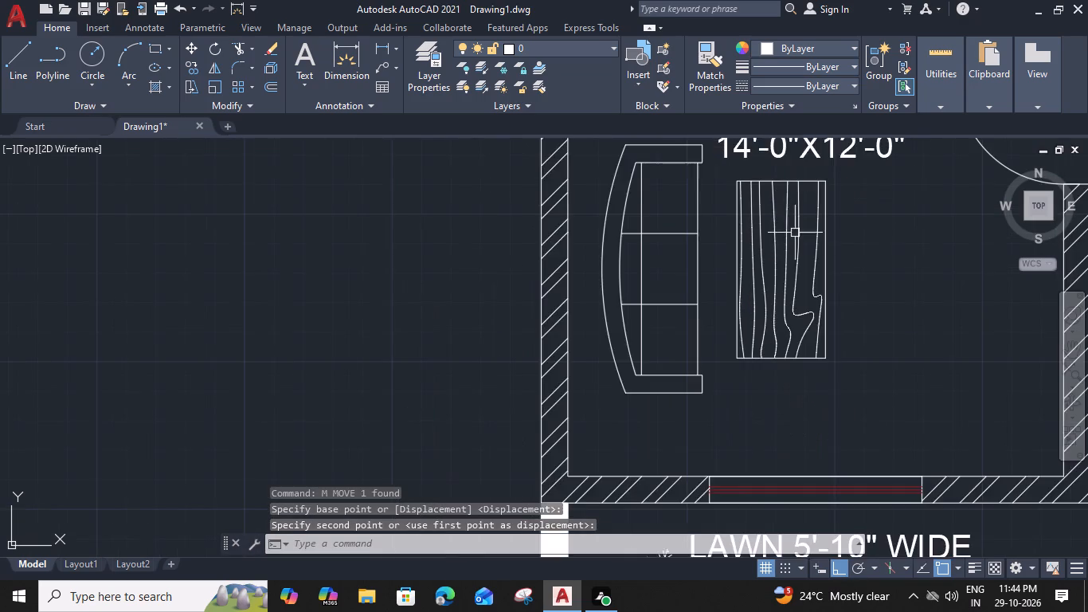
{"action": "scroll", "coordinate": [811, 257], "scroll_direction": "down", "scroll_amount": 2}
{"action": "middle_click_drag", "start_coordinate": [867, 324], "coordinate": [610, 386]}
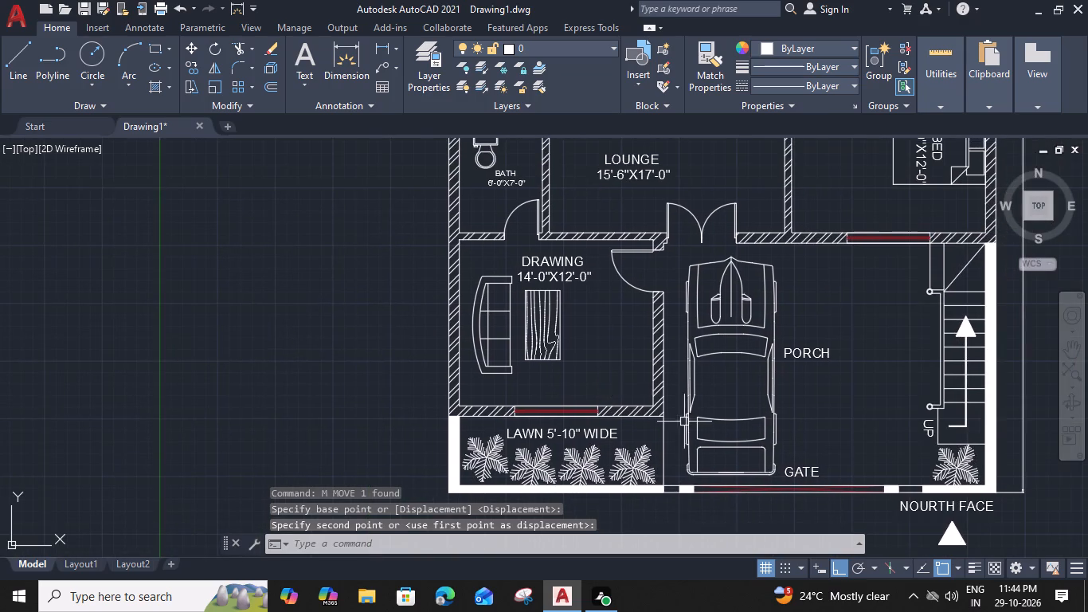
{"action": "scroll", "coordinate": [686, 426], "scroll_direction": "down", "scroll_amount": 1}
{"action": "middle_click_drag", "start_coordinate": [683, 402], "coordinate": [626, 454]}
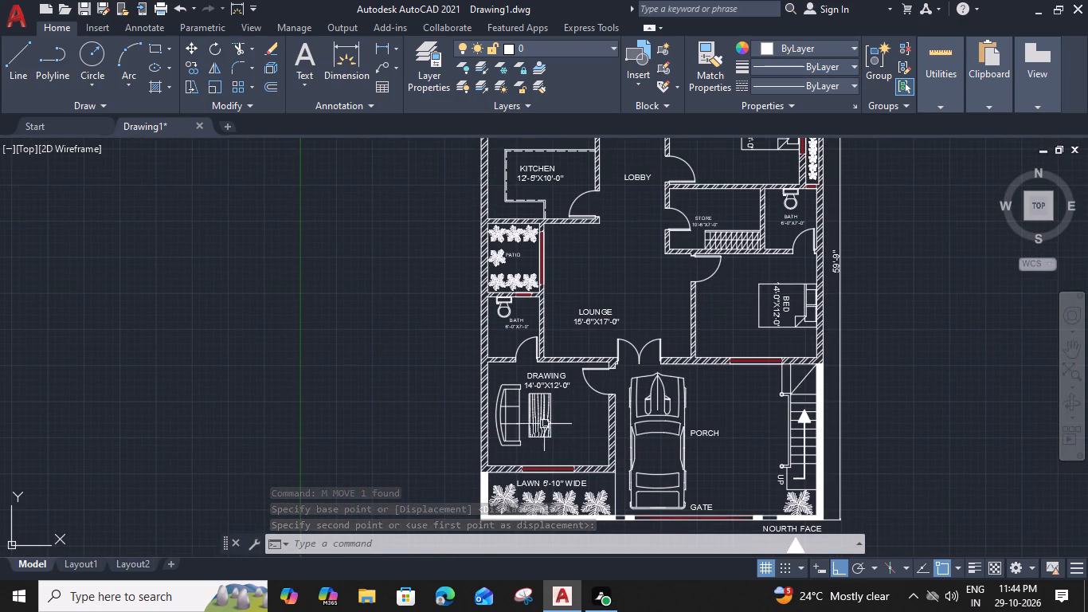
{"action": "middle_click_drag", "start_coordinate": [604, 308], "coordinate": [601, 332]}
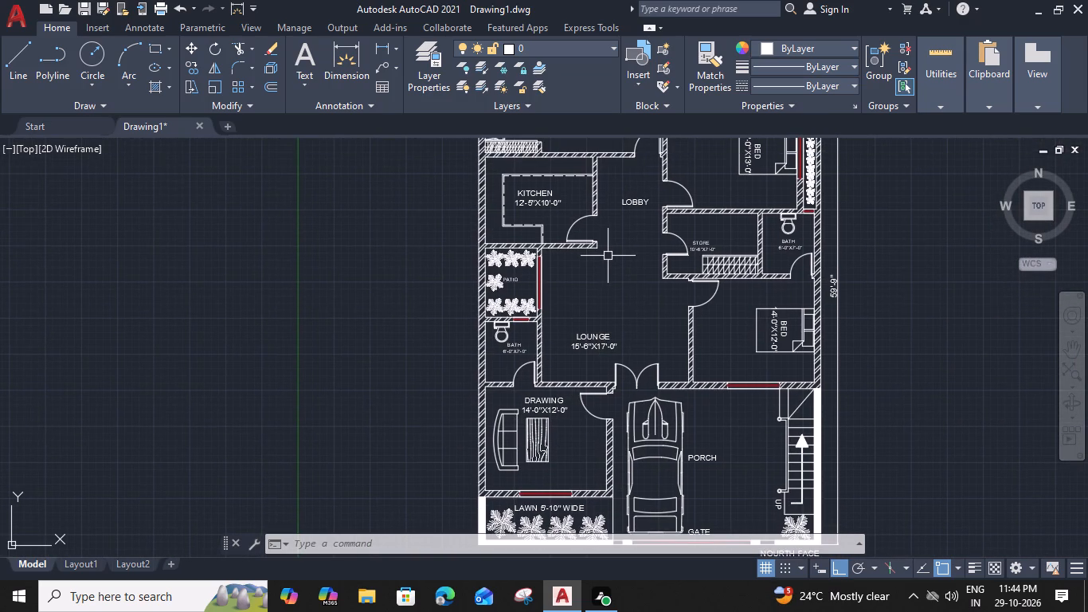
Draw a horizontal rectangle for the sink on the kitchen counter along the upper wall, near the lobby-side wall.
{"action": "middle_click_drag", "start_coordinate": [611, 262], "coordinate": [619, 315]}
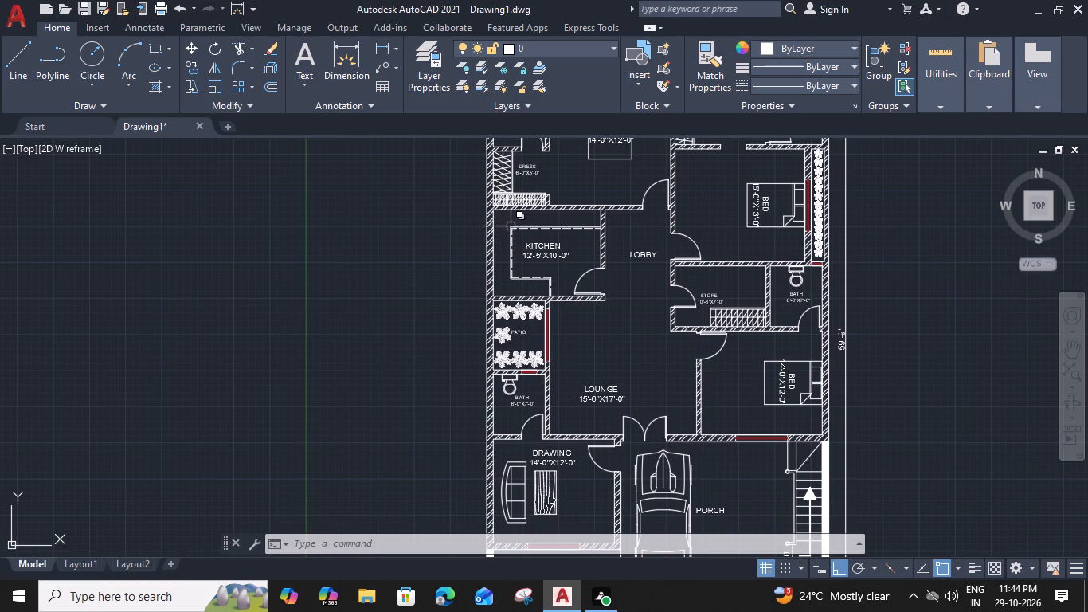
{"action": "middle_click_drag", "start_coordinate": [648, 297], "coordinate": [679, 396]}
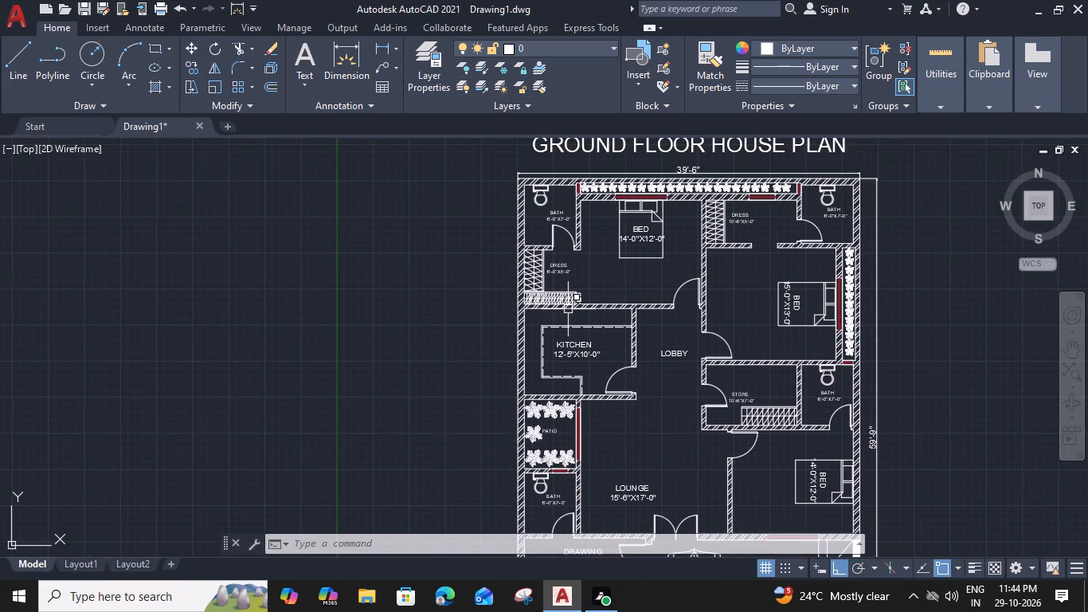
{"action": "scroll", "coordinate": [573, 326], "scroll_direction": "up", "scroll_amount": 3}
{"action": "type", "text": "REC"}
{"action": "key", "text": "space"}
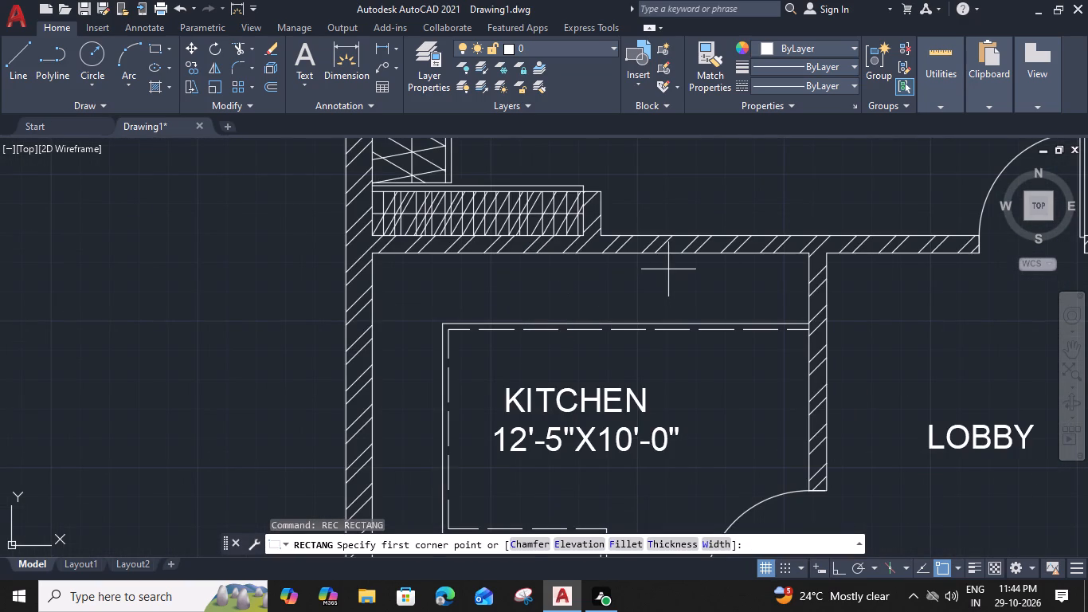
{"action": "left_click", "coordinate": [666, 267]}
{"action": "left_click", "coordinate": [790, 308]}
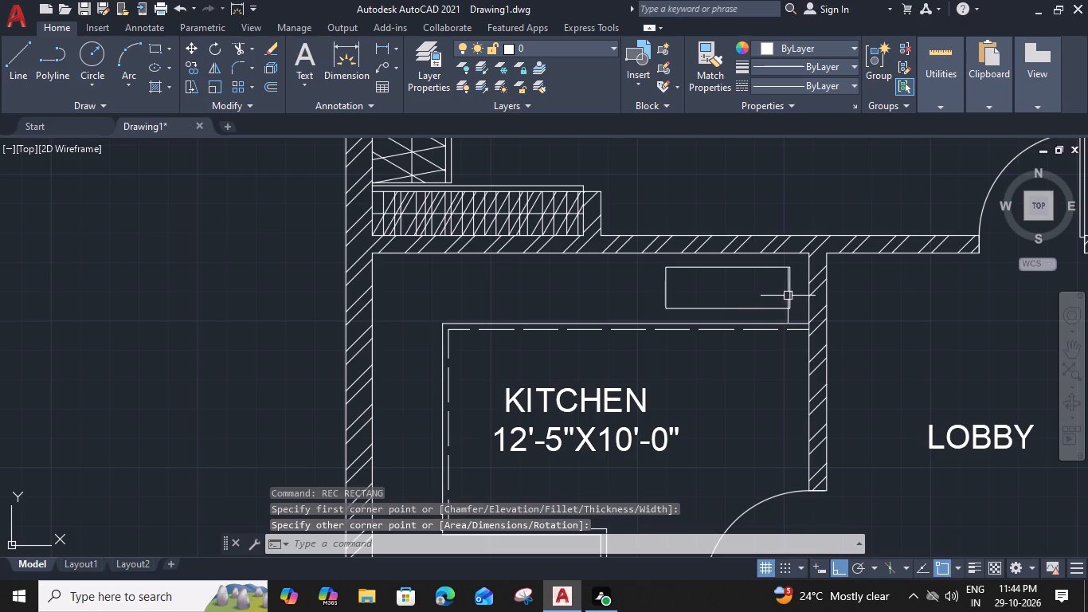
Offset the sink rectangle outward by 2".
{"action": "left_click", "coordinate": [790, 296]}
{"action": "type", "text": "O 2"}
{"action": "key", "text": "shift+quotedbl"}
{"action": "key", "text": "Return"}
{"action": "scroll", "coordinate": [769, 288], "scroll_direction": "up", "scroll_amount": 3}
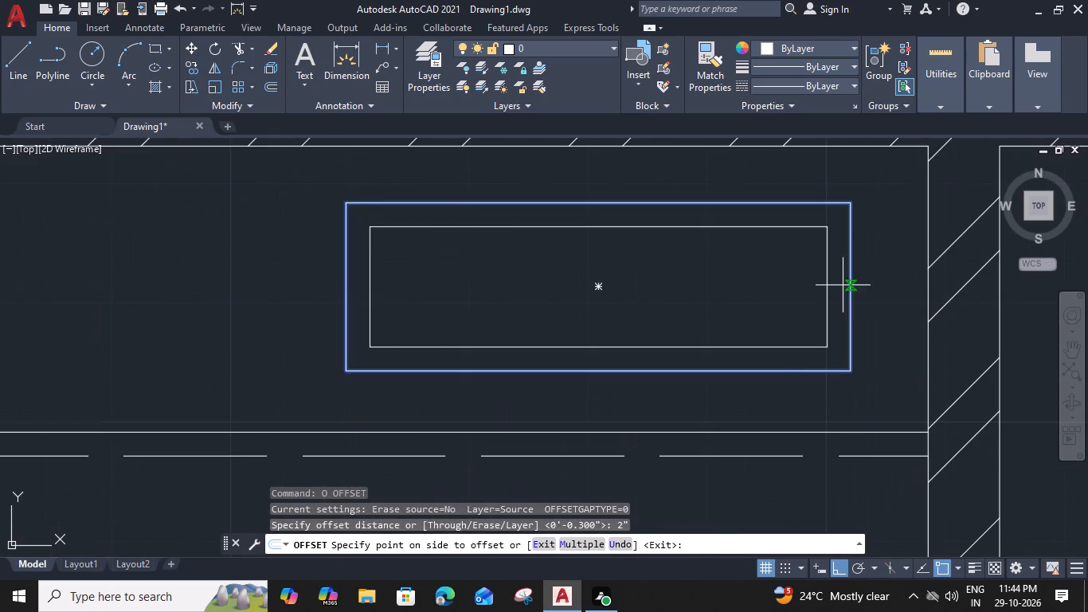
{"action": "left_click", "coordinate": [894, 338]}
{"action": "key", "text": "Escape"}
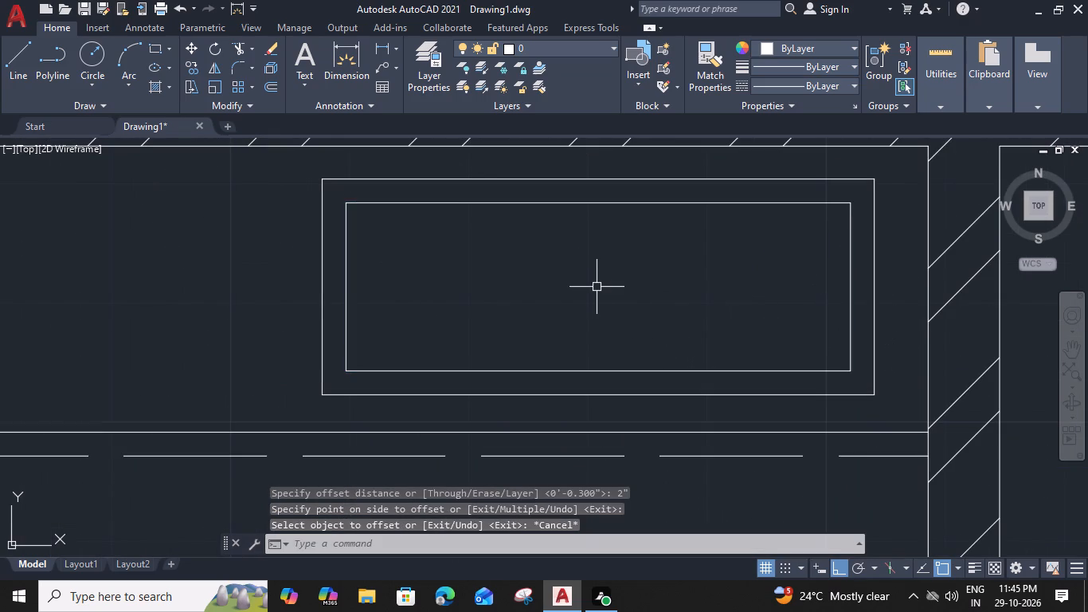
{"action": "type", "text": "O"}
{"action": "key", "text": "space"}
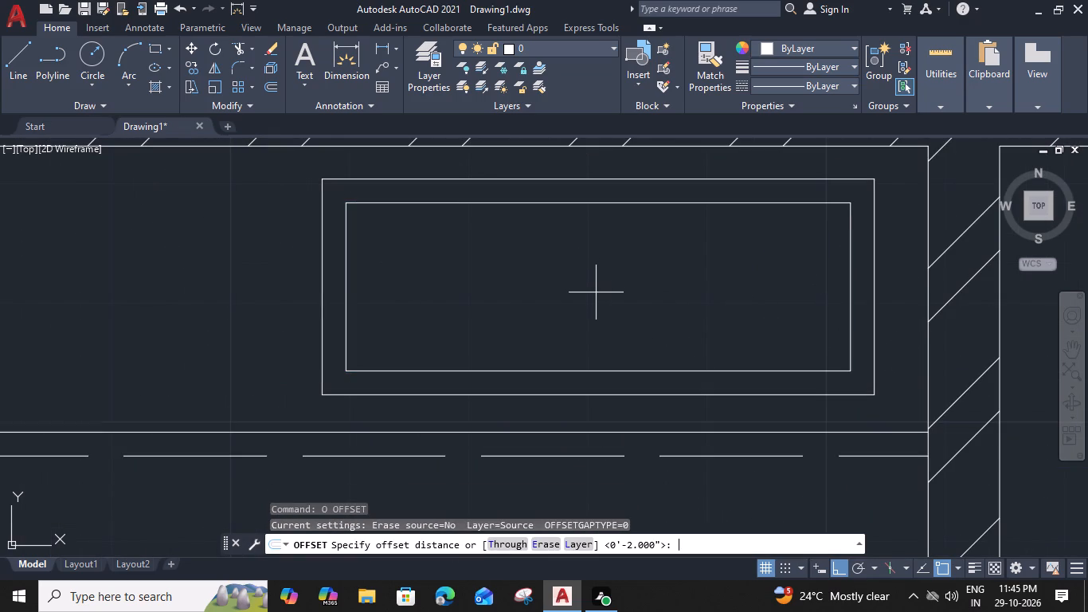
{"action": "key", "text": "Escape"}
Draw a drain circle with a radius of about 1.86" at the centre of the sink rectangles.
{"action": "type", "text": "C"}
{"action": "key", "text": "space"}
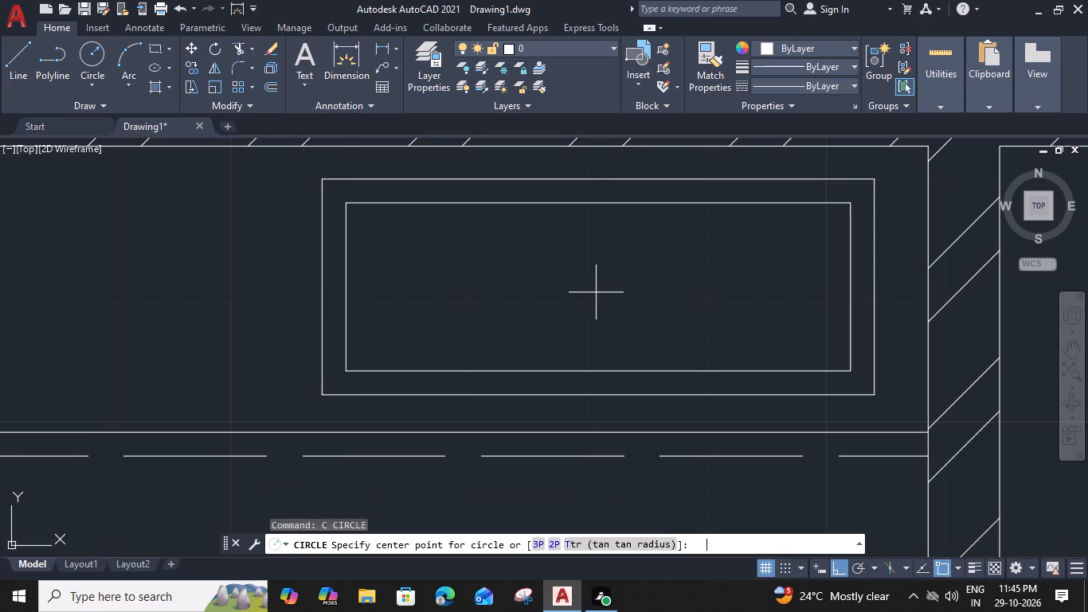
{"action": "left_click", "coordinate": [601, 284]}
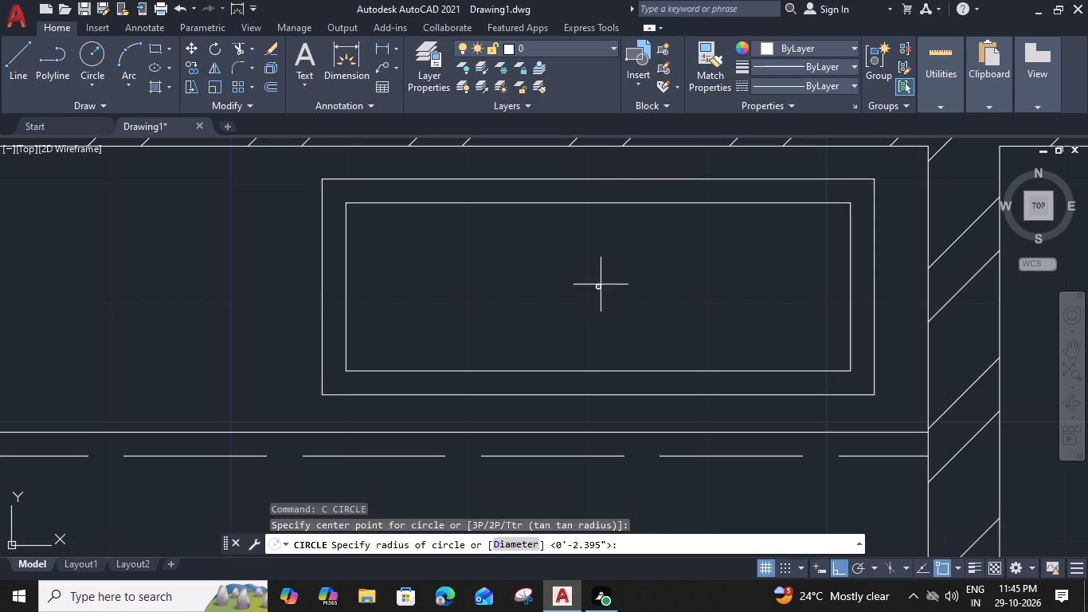
{"action": "left_click", "coordinate": [620, 285]}
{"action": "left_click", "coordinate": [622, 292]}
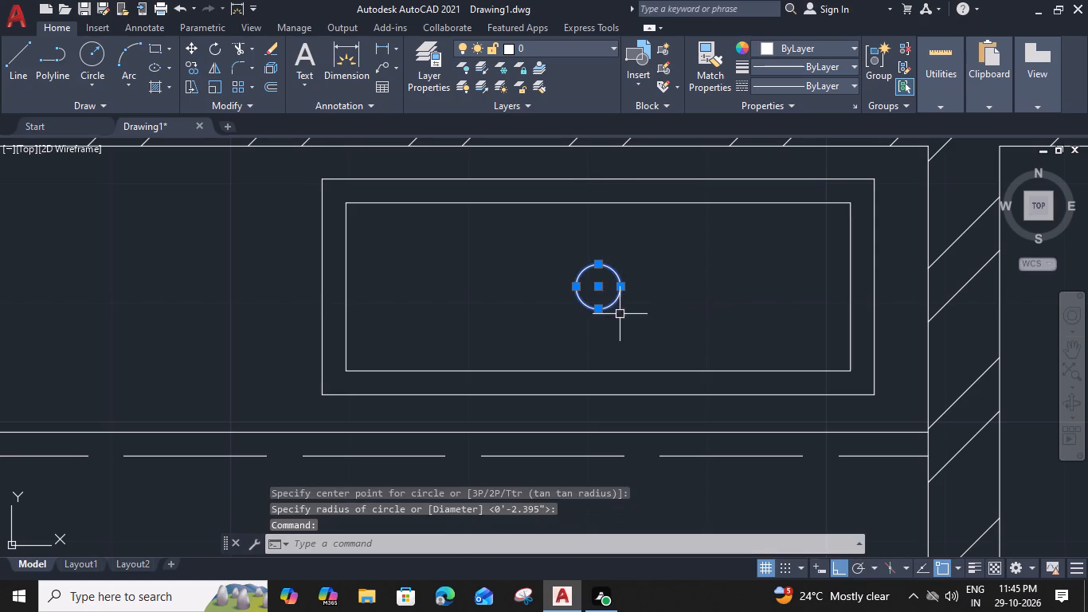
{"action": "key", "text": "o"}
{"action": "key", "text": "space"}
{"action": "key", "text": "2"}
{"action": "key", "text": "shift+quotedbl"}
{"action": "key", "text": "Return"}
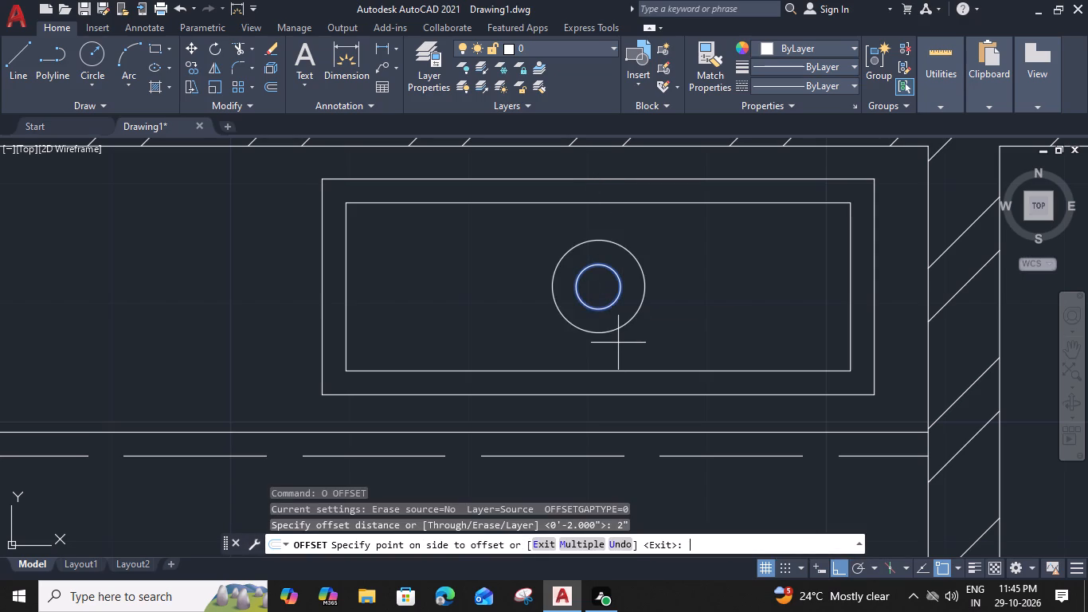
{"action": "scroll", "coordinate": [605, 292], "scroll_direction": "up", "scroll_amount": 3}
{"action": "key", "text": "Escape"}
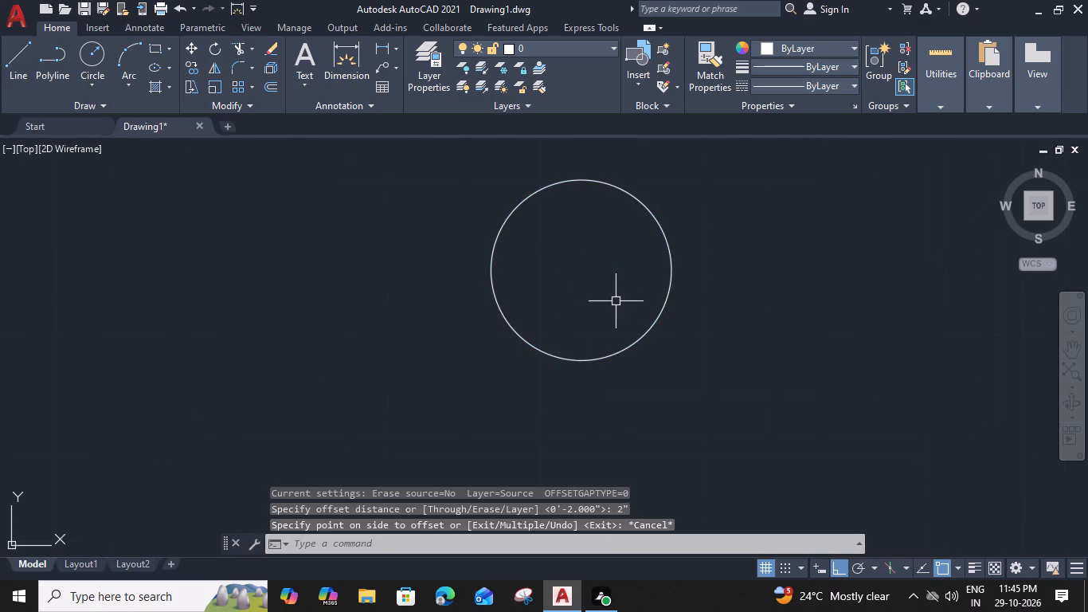
Offset the drain circle inward by 0.6".
{"action": "left_click", "coordinate": [659, 318]}
{"action": "key", "text": "o"}
{"action": "key", "text": "space"}
{"action": "type", "text": "0.6\""}
{"action": "key", "text": "Return"}
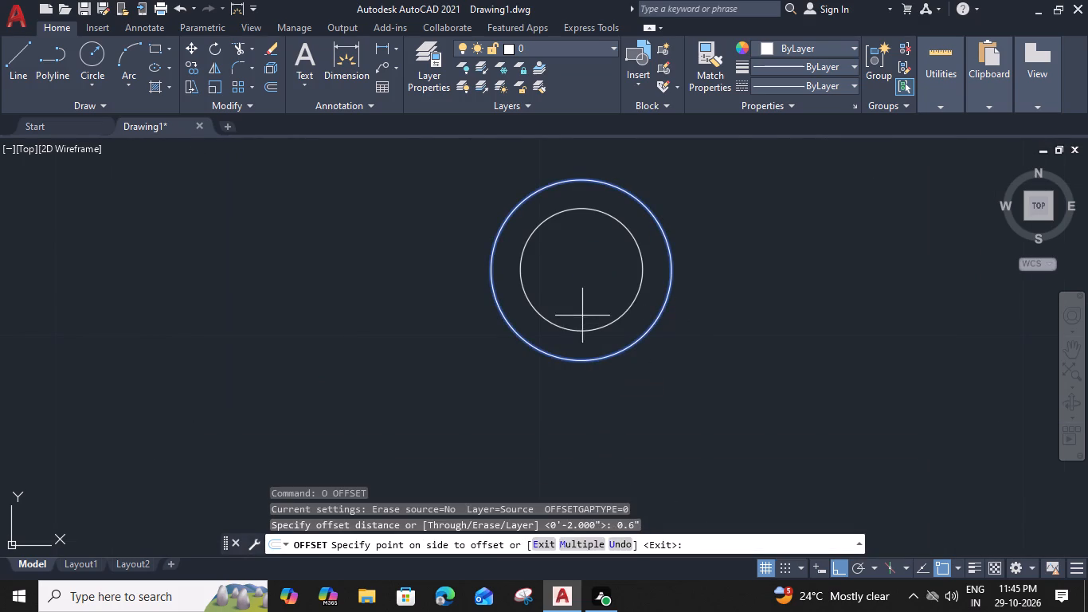
{"action": "left_click", "coordinate": [579, 306]}
{"action": "key", "text": "Escape"}
Draw vertical and horizontal diameter lines across the outer drain circle through its centre.
{"action": "key", "text": "l"}
{"action": "key", "text": "space"}
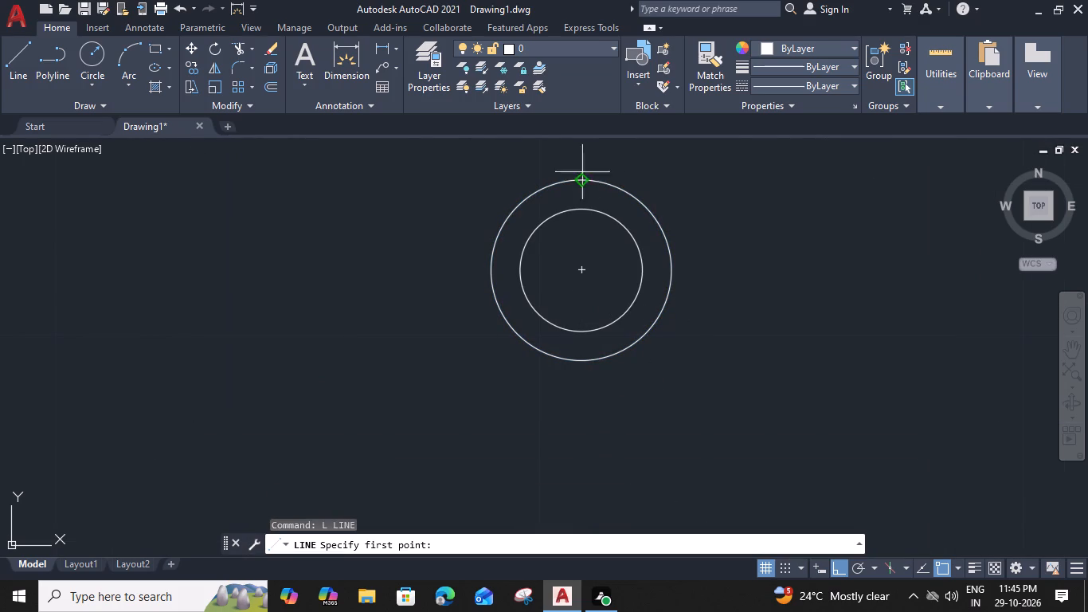
{"action": "left_click", "coordinate": [581, 185]}
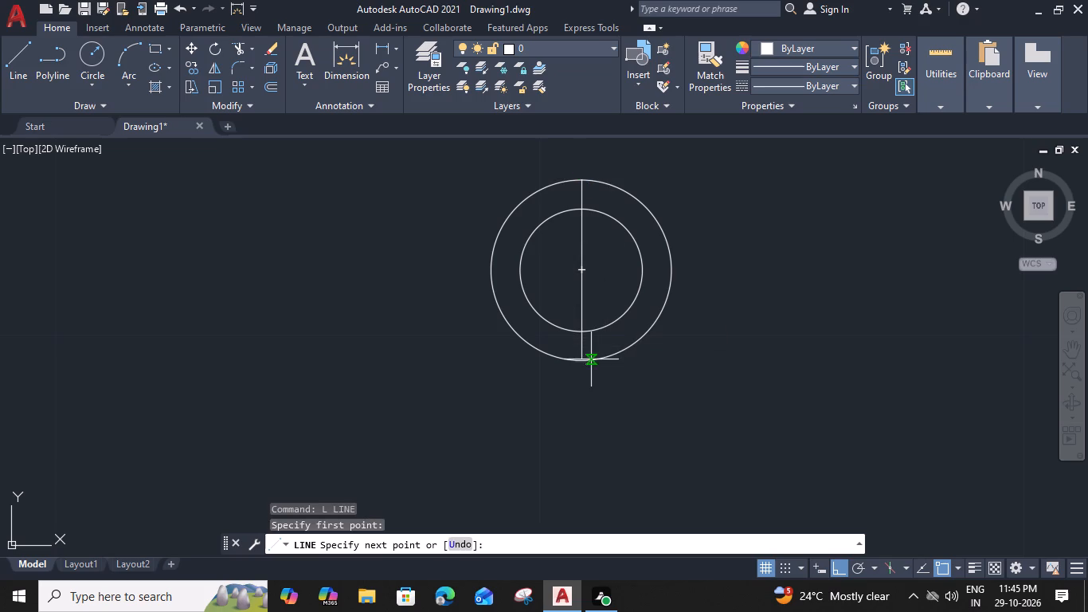
{"action": "left_click", "coordinate": [583, 362]}
{"action": "key", "text": "space"}
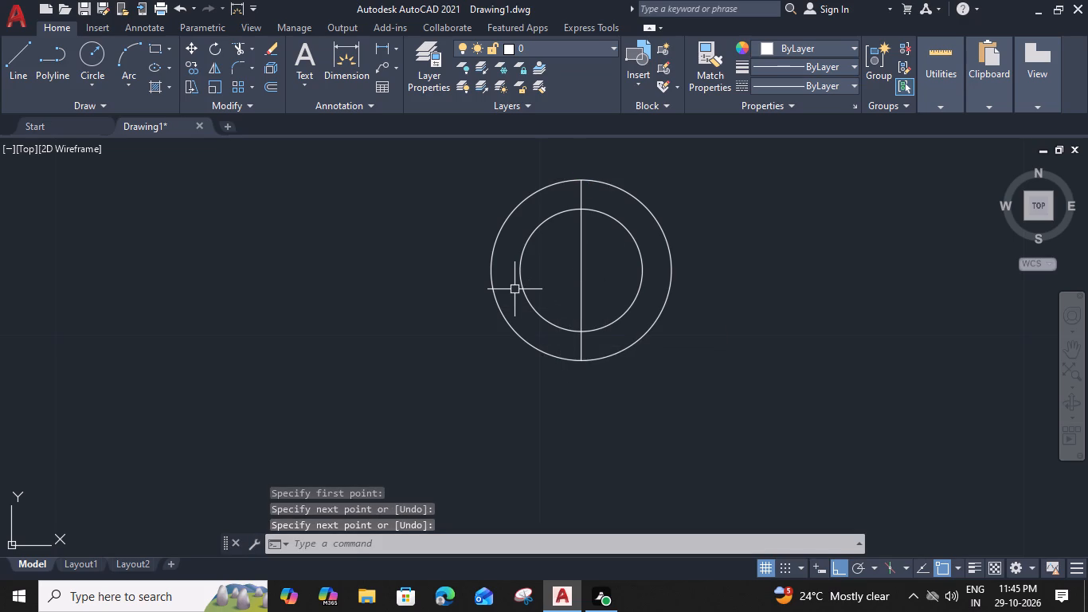
{"action": "key", "text": "space"}
{"action": "left_click", "coordinate": [492, 268]}
{"action": "left_click", "coordinate": [676, 271]}
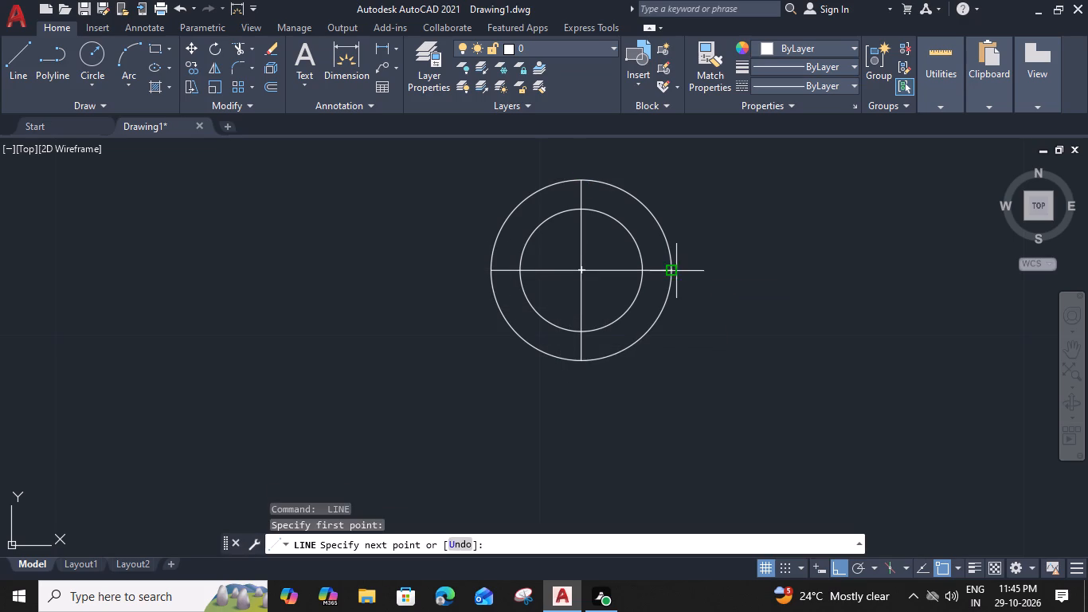
{"action": "key", "text": "space"}
Draw two crossing diagonal lines through the drain centre, from edge to edge of the outer circle.
{"action": "key", "text": "space"}
{"action": "left_click", "coordinate": [522, 339]}
{"action": "left_click", "coordinate": [640, 207]}
{"action": "key", "text": "space"}
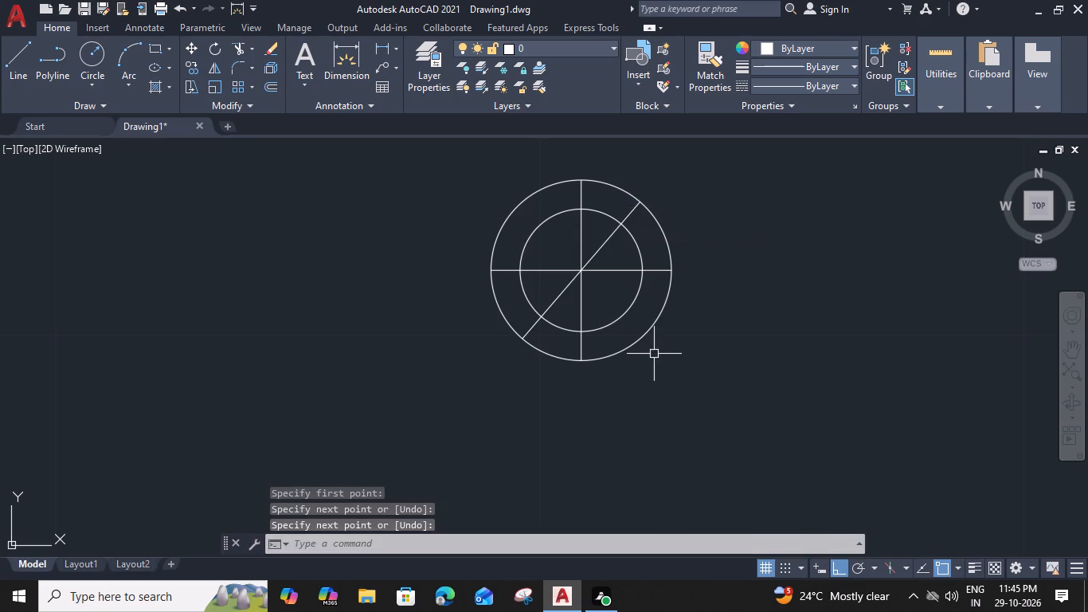
{"action": "key", "text": "space"}
{"action": "left_click", "coordinate": [645, 337]}
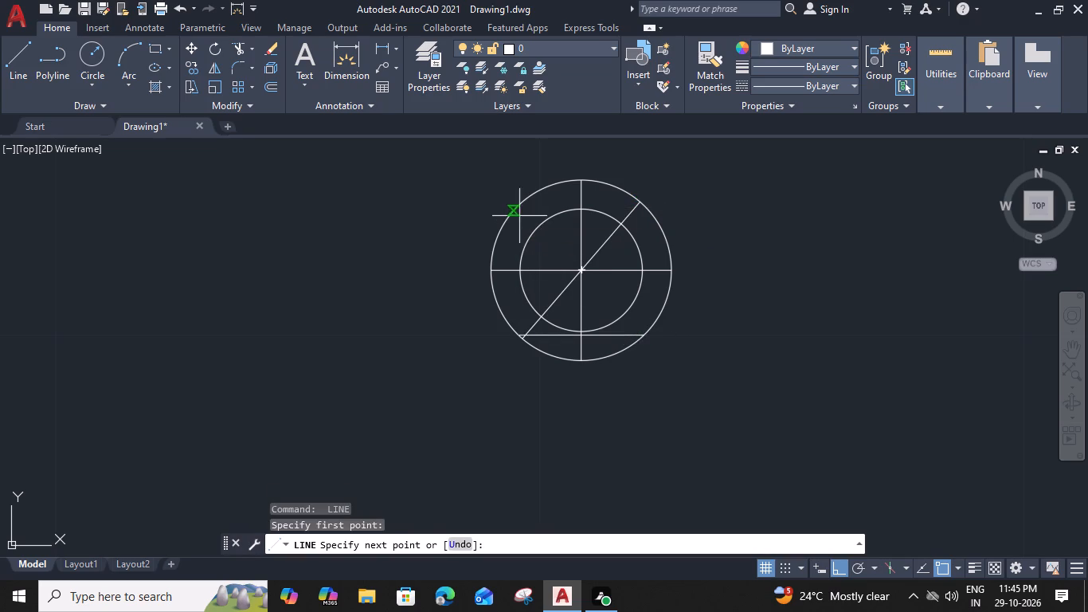
{"action": "left_click", "coordinate": [517, 210]}
{"action": "key", "text": "space"}
Group the two drain circles and their four crossing lines.
{"action": "scroll", "coordinate": [668, 238], "scroll_direction": "down", "scroll_amount": 2}
{"action": "left_click_drag", "start_coordinate": [672, 198], "coordinate": [672, 201]}
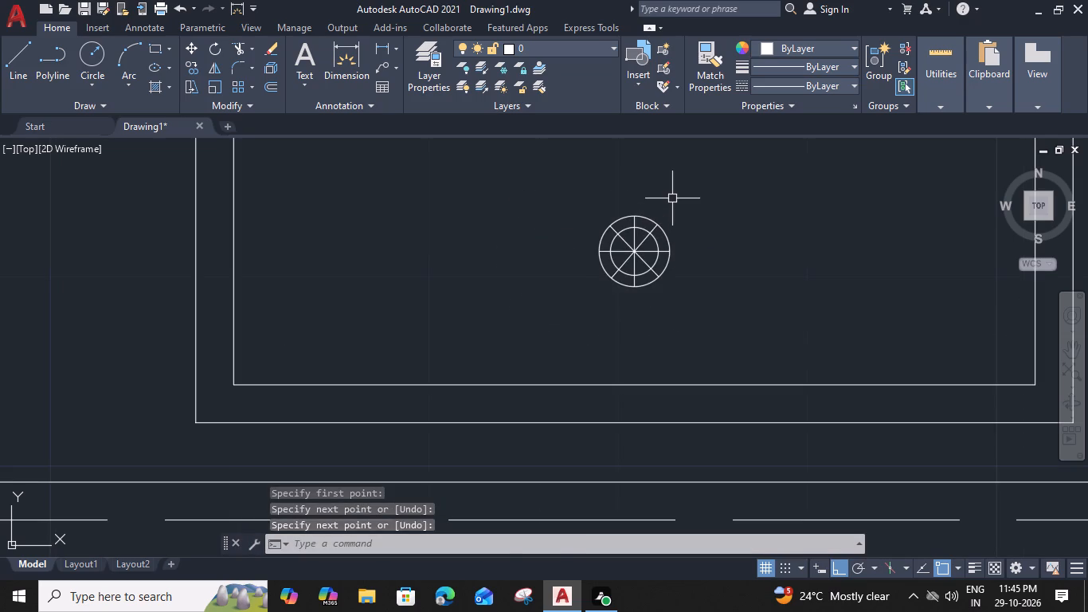
{"action": "left_click_drag", "start_coordinate": [672, 201], "coordinate": [659, 226]}
{"action": "left_click", "coordinate": [602, 308]}
{"action": "type", "text": "G"}
{"action": "key", "text": "space"}
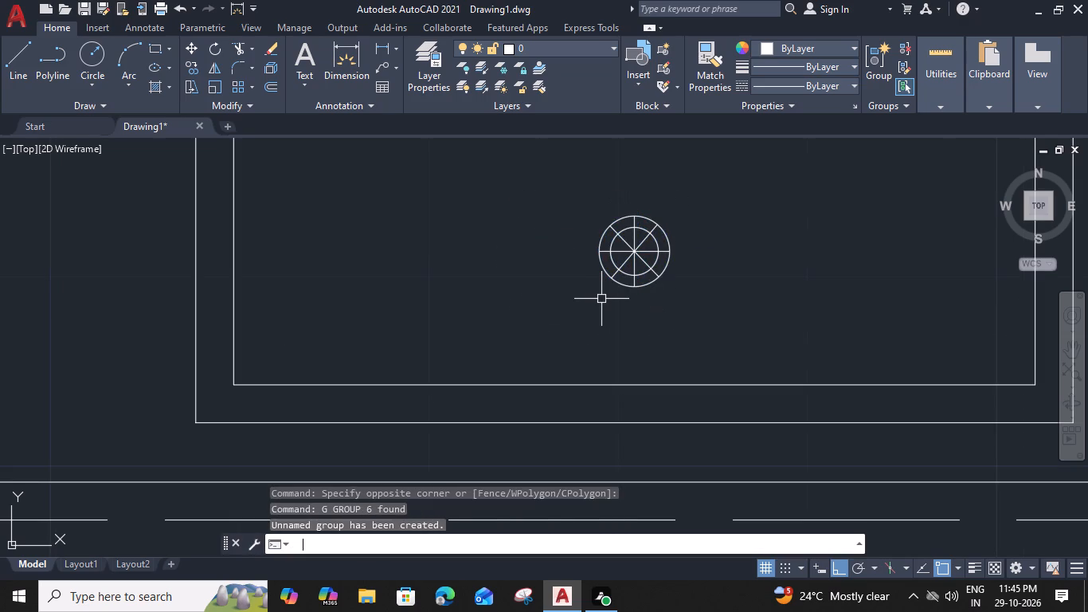
Draw a vertical line from the top of the drain circle to the midpoint of the outer sink rectangle's upper edge.
{"action": "middle_click_drag", "start_coordinate": [609, 307], "coordinate": [613, 426]}
{"action": "type", "text": "L"}
{"action": "key", "text": "space"}
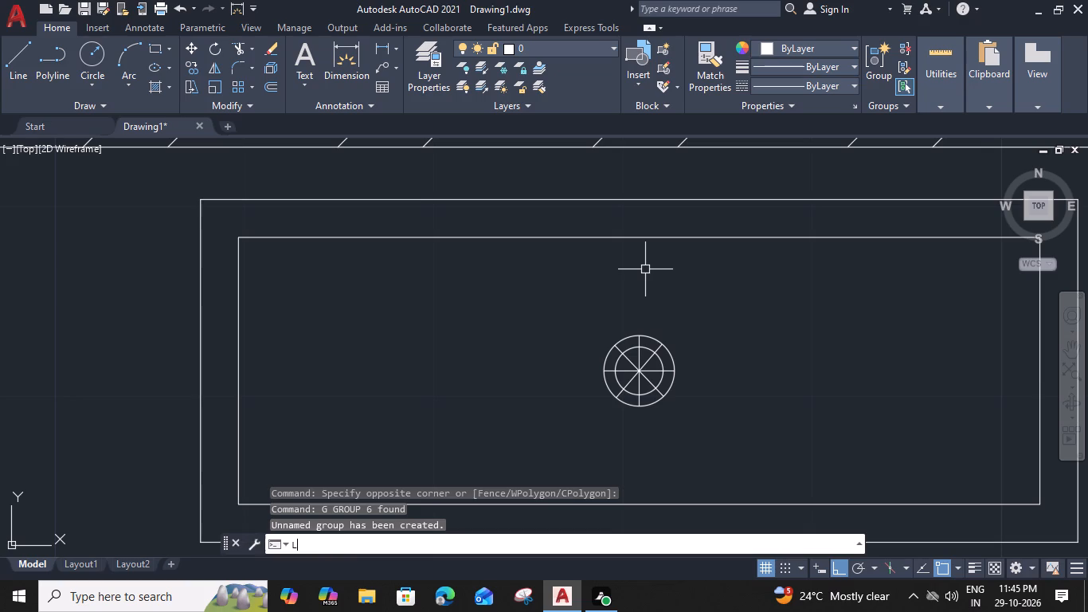
{"action": "left_click", "coordinate": [638, 338]}
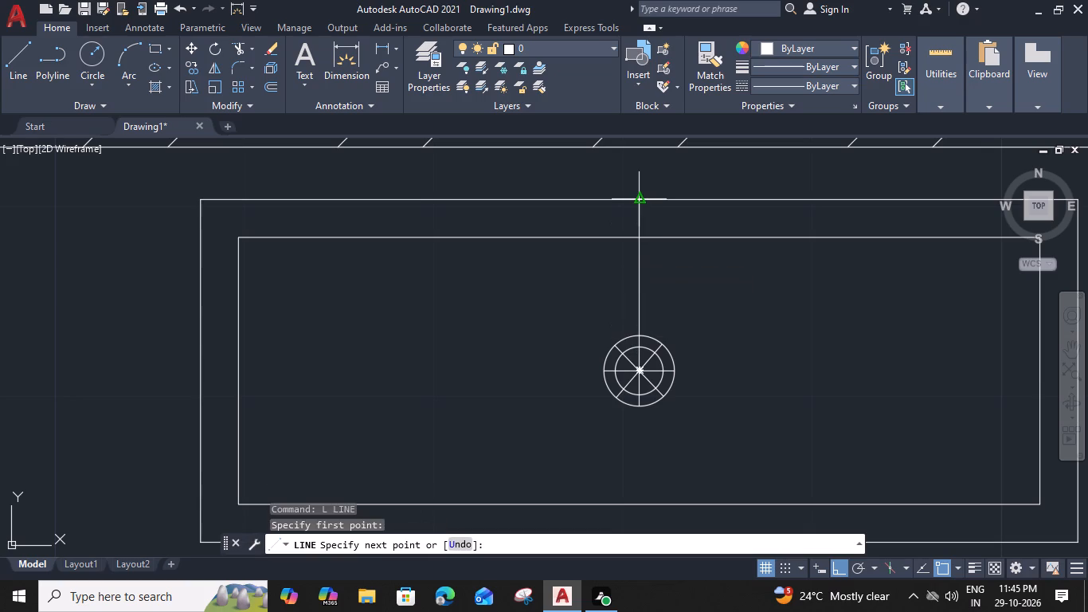
{"action": "left_click", "coordinate": [641, 202]}
{"action": "key", "text": "space"}
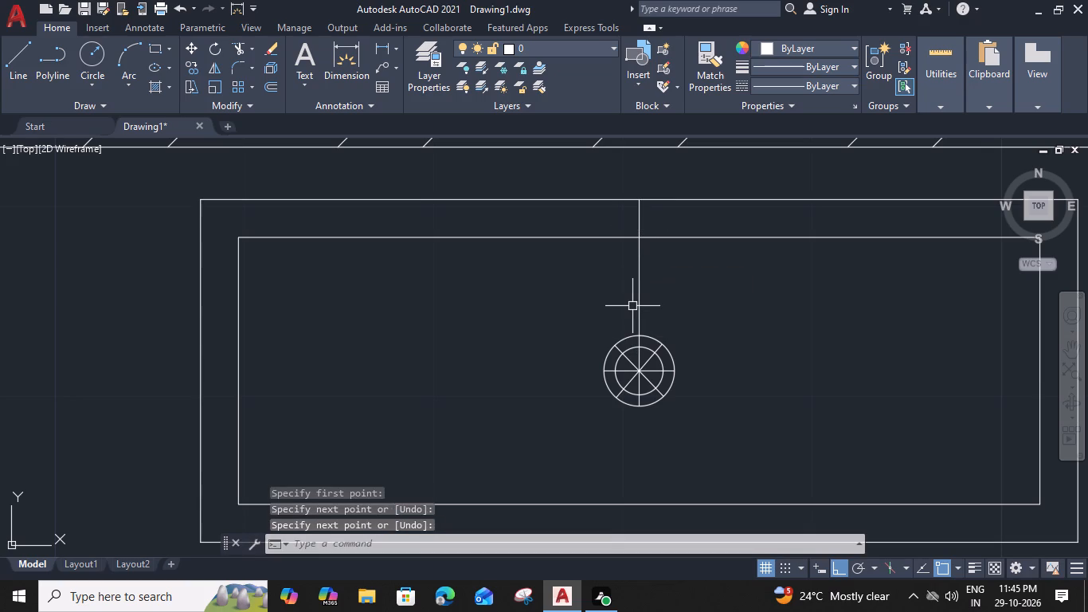
Draw a small tap circle with a radius of about 0.57" centred on the vertical line, just inside the inner rectangle's upper edge.
{"action": "key", "text": "c"}
{"action": "key", "text": "space"}
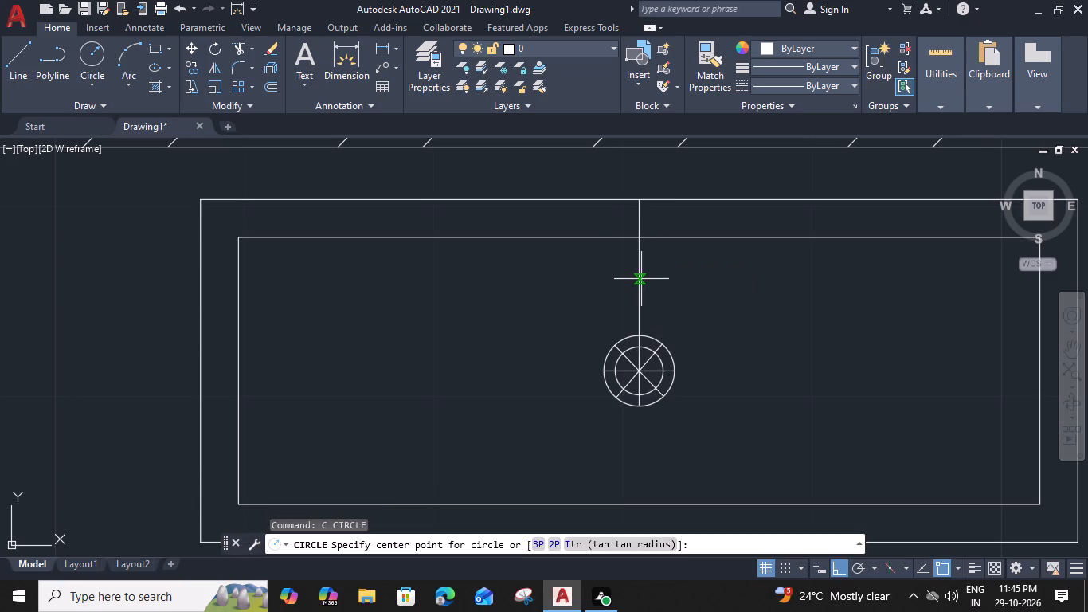
{"action": "left_click", "coordinate": [639, 268]}
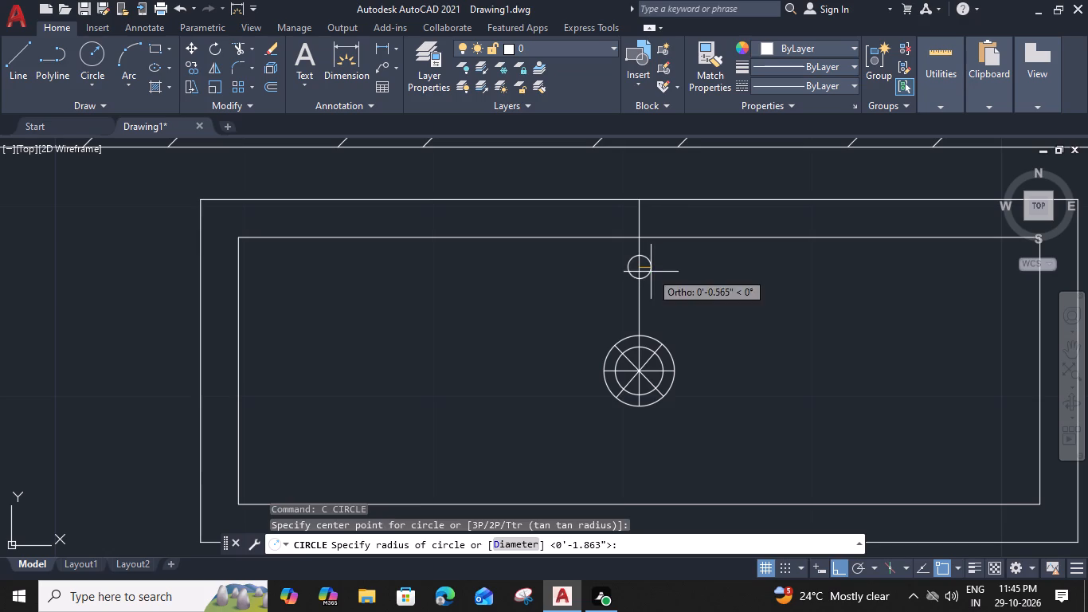
{"action": "left_click", "coordinate": [651, 272]}
Offset the small tap circle outward by 0.3".
{"action": "left_click", "coordinate": [650, 269]}
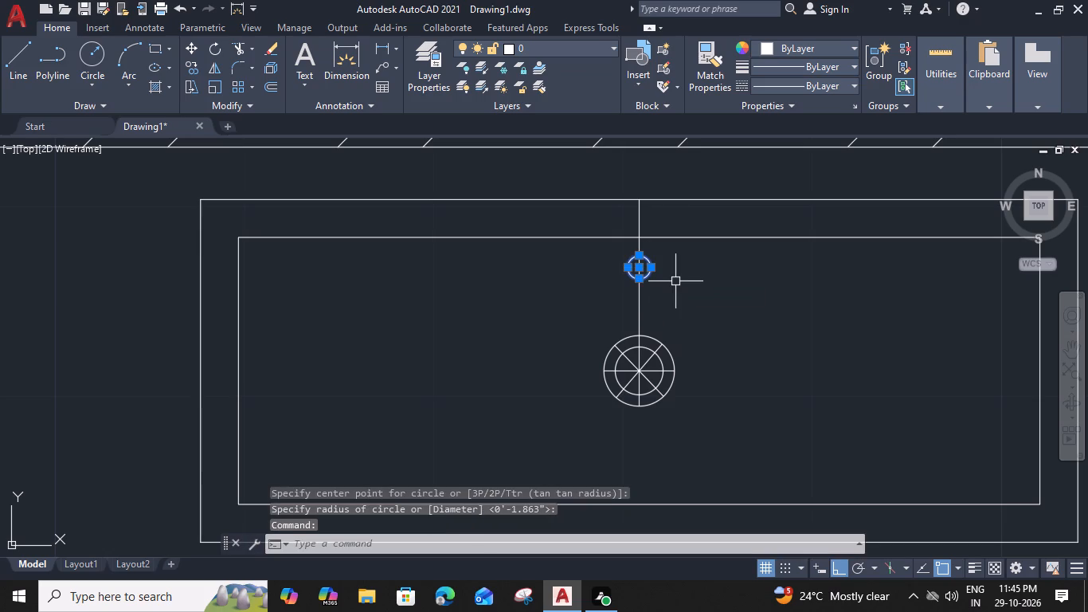
{"action": "type", "text": "O 0.3\""}
{"action": "key", "text": "Return"}
{"action": "left_click", "coordinate": [696, 291]}
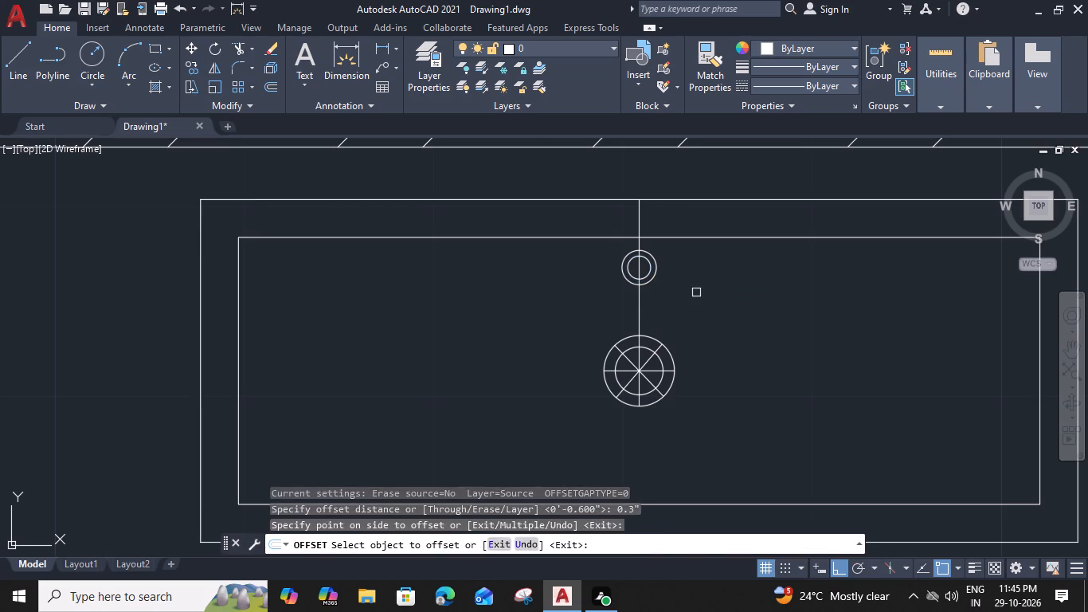
{"action": "key", "text": "Escape"}
Trim the vertical line inside the inner tap circle and delete its remaining piece running down to the drain.
{"action": "type", "text": "TR"}
{"action": "key", "text": "space"}
{"action": "scroll", "coordinate": [636, 267], "scroll_direction": "up", "scroll_amount": 1}
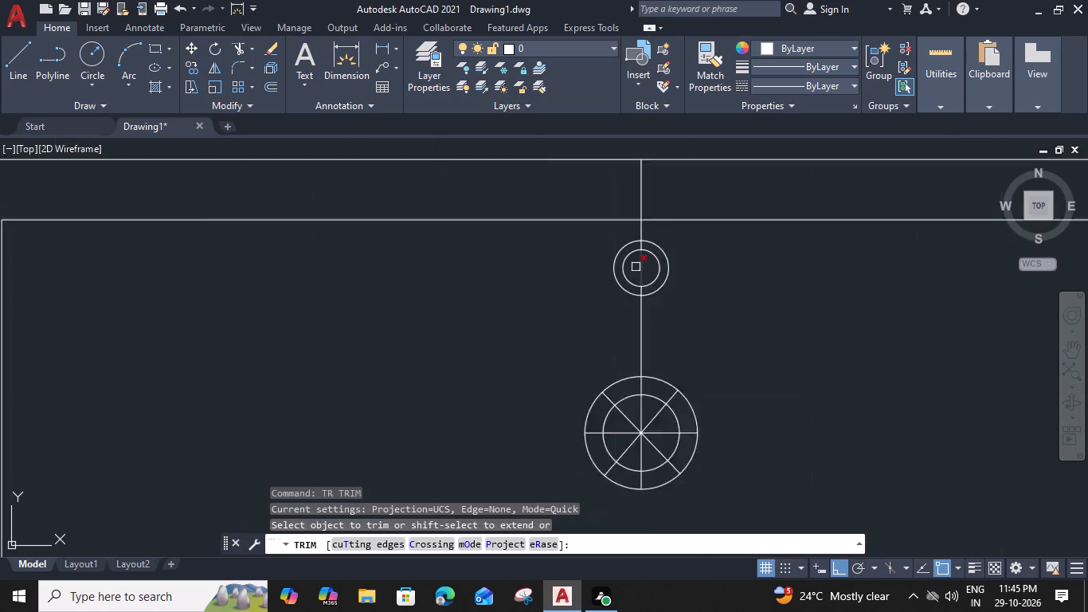
{"action": "scroll", "coordinate": [636, 267], "scroll_direction": "up", "scroll_amount": 1}
{"action": "left_click", "coordinate": [643, 267]}
{"action": "key", "text": "Escape"}
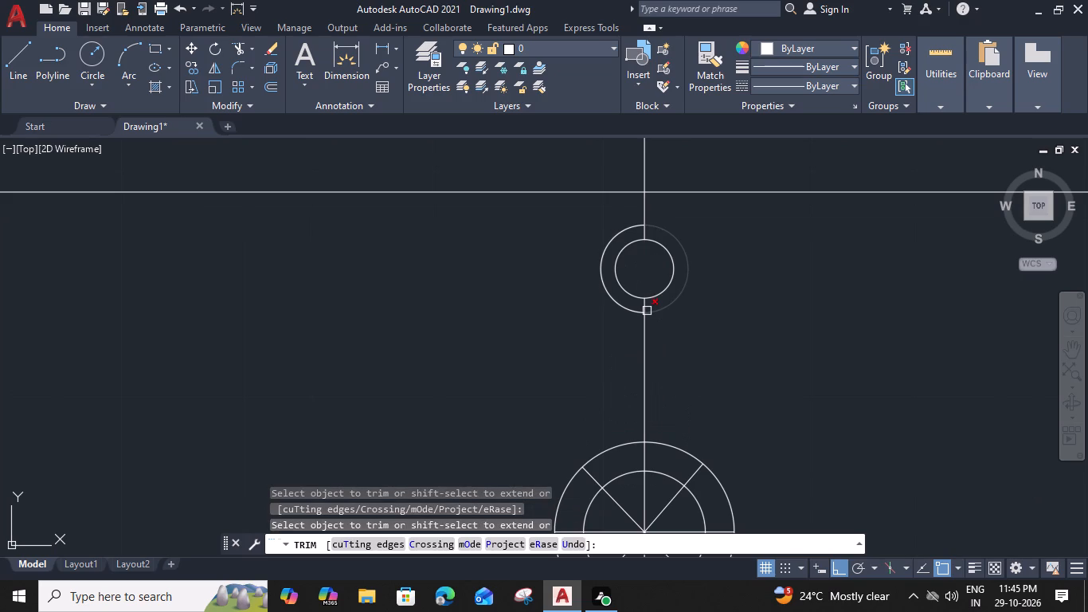
{"action": "left_click", "coordinate": [643, 331]}
{"action": "key", "text": "Delete"}
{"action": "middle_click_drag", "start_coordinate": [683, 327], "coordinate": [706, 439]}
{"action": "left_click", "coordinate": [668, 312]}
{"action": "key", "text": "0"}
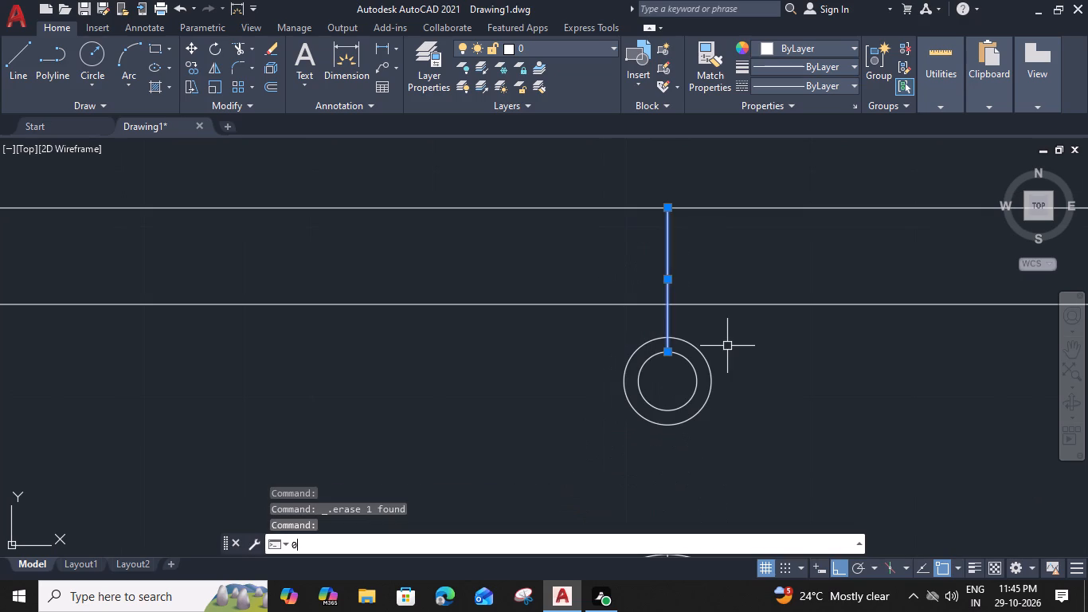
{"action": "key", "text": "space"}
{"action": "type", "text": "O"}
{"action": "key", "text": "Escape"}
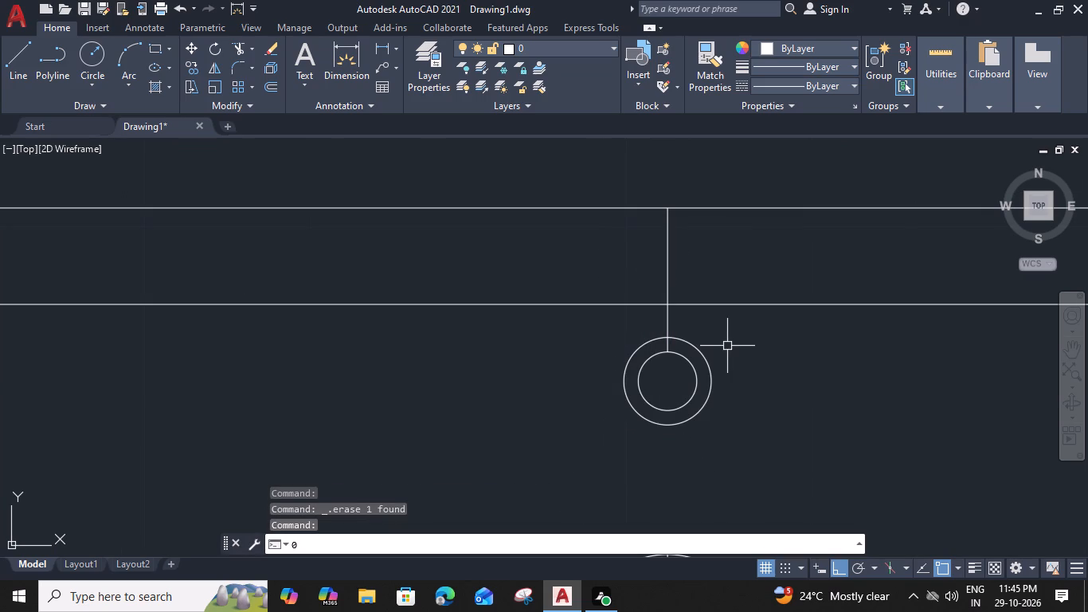
Offset the vertical tap line by 0.3" twice to each side.
{"action": "left_click", "coordinate": [670, 328]}
{"action": "type", "text": "O 0.3"}
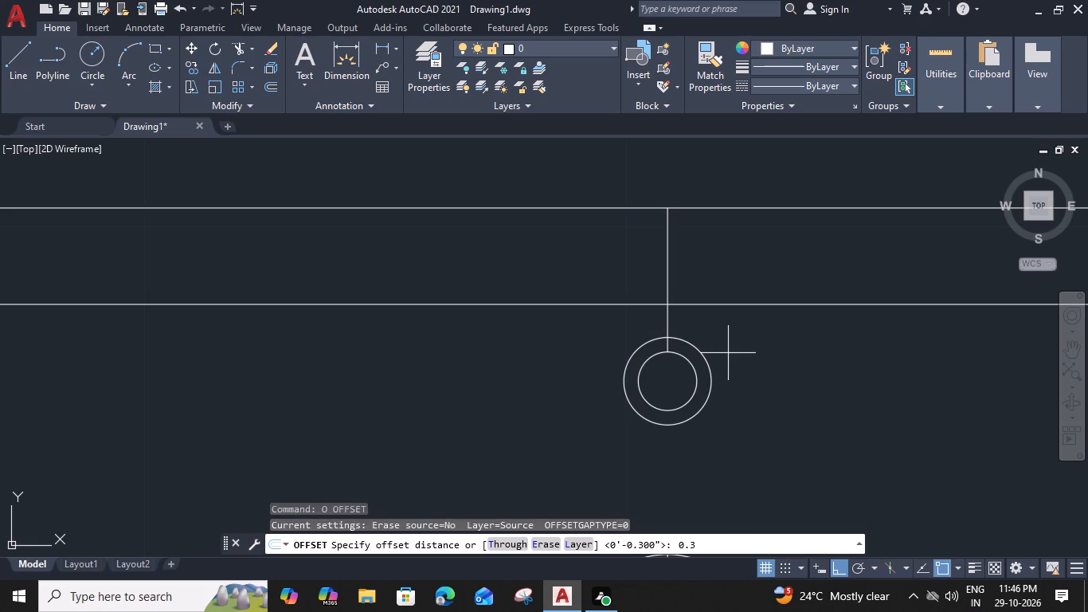
{"action": "key", "text": "shift+quotedbl"}
{"action": "key", "text": "Return"}
{"action": "left_click", "coordinate": [763, 352]}
{"action": "left_click", "coordinate": [664, 324]}
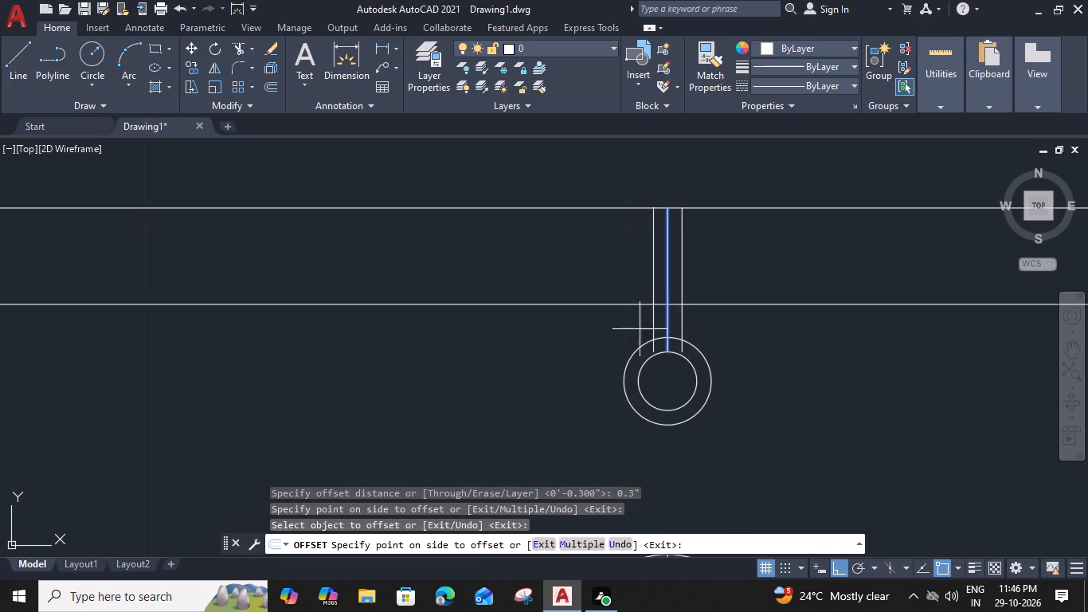
{"action": "left_click", "coordinate": [598, 335]}
{"action": "left_click", "coordinate": [652, 324]}
{"action": "left_click", "coordinate": [624, 326]}
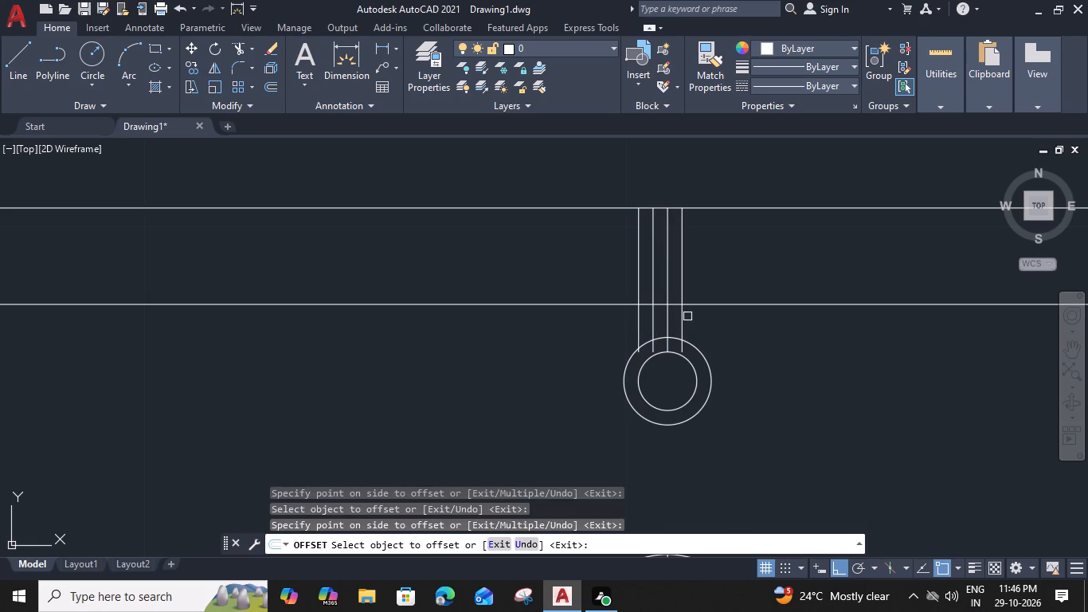
{"action": "left_click_drag", "start_coordinate": [683, 316], "coordinate": [695, 318]}
{"action": "left_click", "coordinate": [746, 321]}
{"action": "key", "text": "Escape"}
Delete the three middle vertical lines above the tap circle, keeping only the two outermost ones.
{"action": "scroll", "coordinate": [691, 315], "scroll_direction": "up", "scroll_amount": 1}
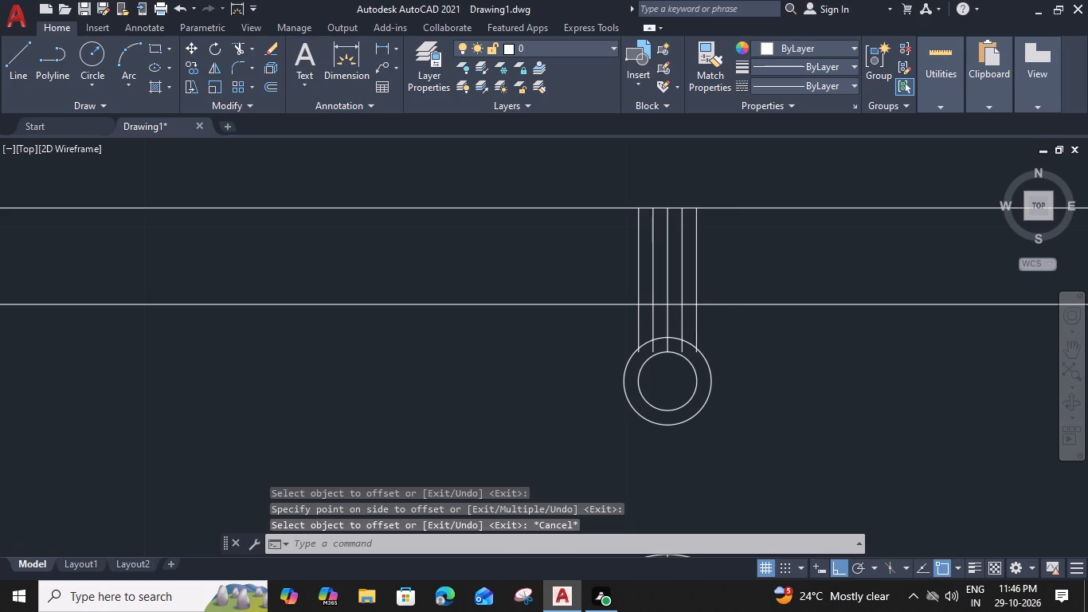
{"action": "left_click", "coordinate": [691, 315]}
{"action": "left_click", "coordinate": [622, 323]}
{"action": "key", "text": "Delete"}
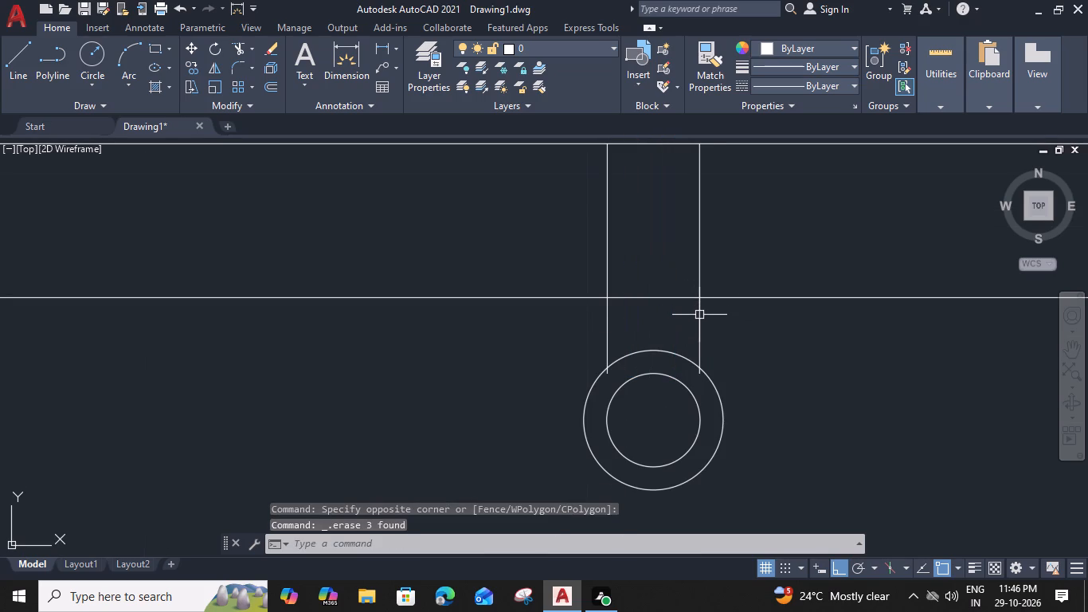
Trim the two vertical tap lines at the outer tap circle and cut away the inner sink rectangle's edge between them.
{"action": "key", "text": "t"}
{"action": "key", "text": "r"}
{"action": "key", "text": "space"}
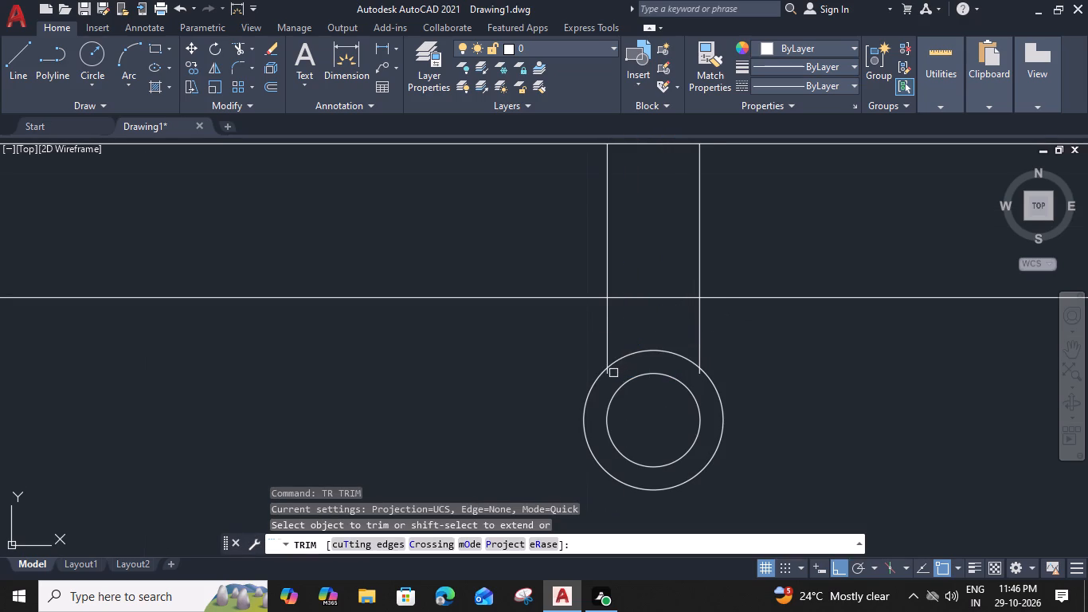
{"action": "left_click", "coordinate": [610, 373]}
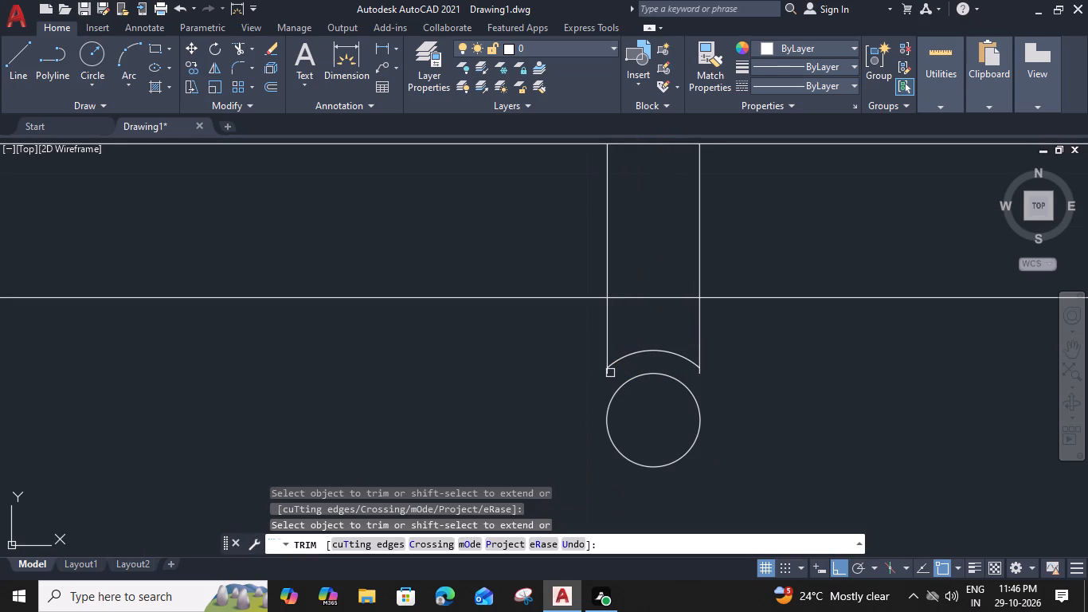
{"action": "key", "text": "ctrl+z"}
{"action": "scroll", "coordinate": [609, 376], "scroll_direction": "up", "scroll_amount": 2}
{"action": "left_click", "coordinate": [607, 365]}
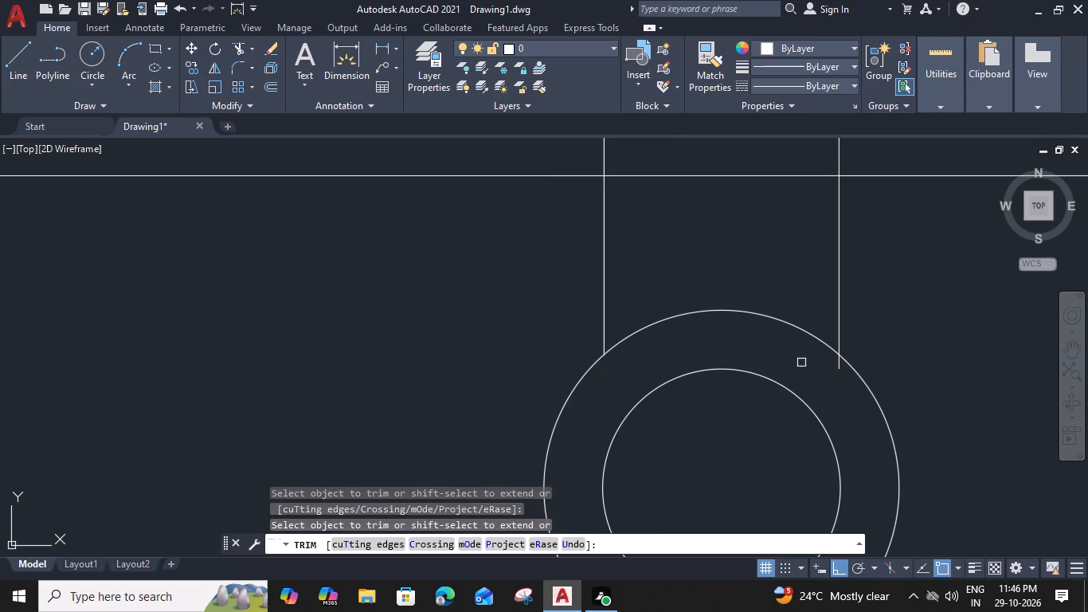
{"action": "left_click", "coordinate": [839, 368]}
{"action": "scroll", "coordinate": [778, 332], "scroll_direction": "down", "scroll_amount": 2}
{"action": "left_click", "coordinate": [753, 292]}
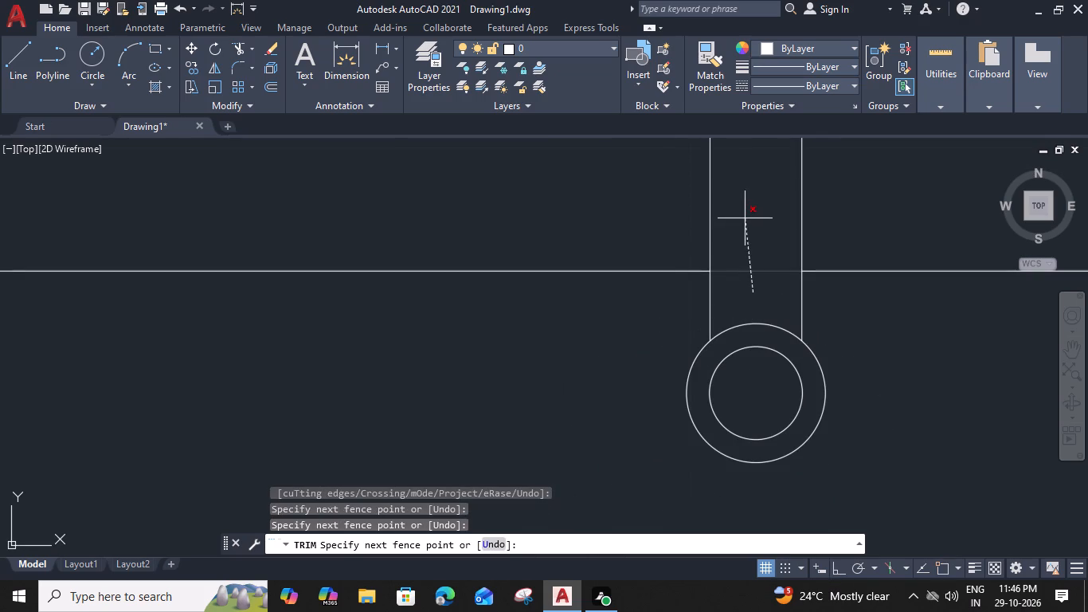
{"action": "middle_click_drag", "start_coordinate": [746, 224], "coordinate": [724, 406]}
{"action": "left_click", "coordinate": [725, 319]}
{"action": "key", "text": "Escape"}
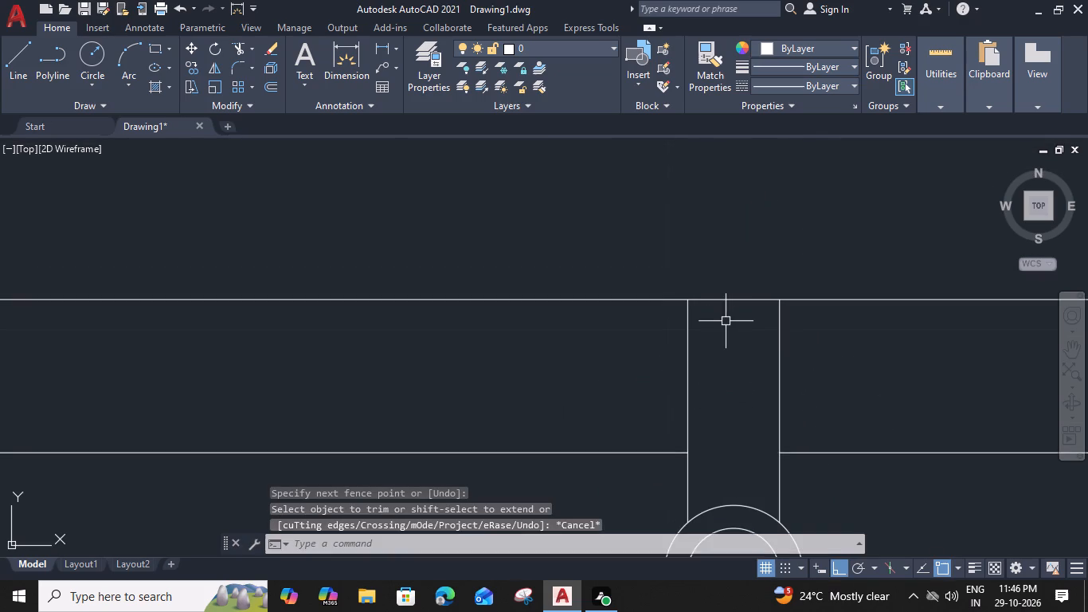
Draw a threshold line across the lounge's double-door opening, flush with the porch side of the wall.
{"action": "scroll", "coordinate": [725, 332], "scroll_direction": "down", "scroll_amount": 4}
{"action": "scroll", "coordinate": [773, 488], "scroll_direction": "down", "scroll_amount": 1}
{"action": "middle_click_drag", "start_coordinate": [785, 465], "coordinate": [897, 299]}
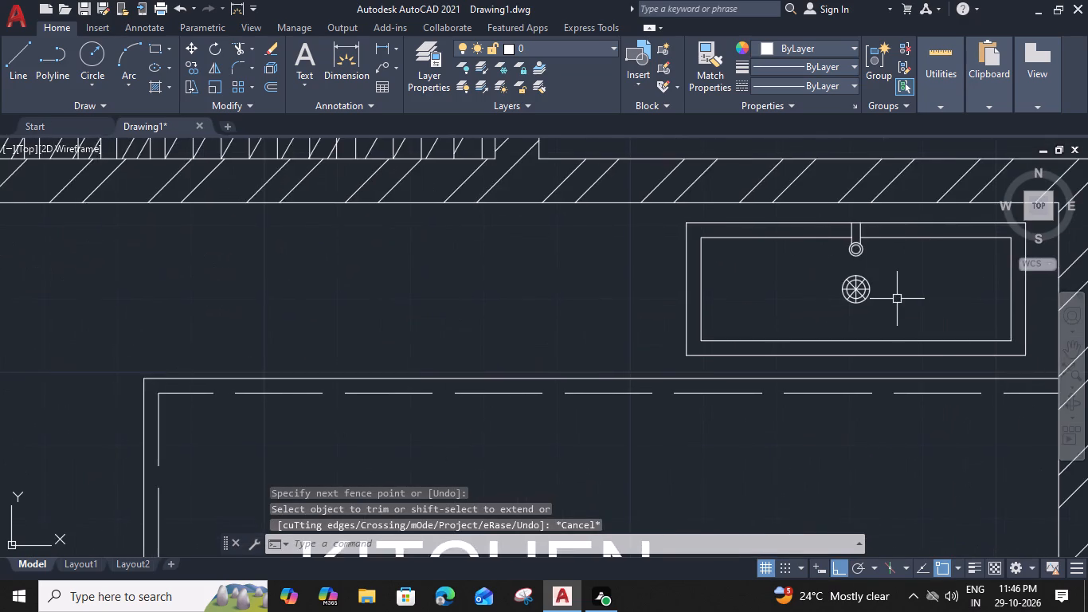
{"action": "scroll", "coordinate": [894, 296], "scroll_direction": "down", "scroll_amount": 2}
{"action": "middle_click_drag", "start_coordinate": [793, 424], "coordinate": [879, 345]}
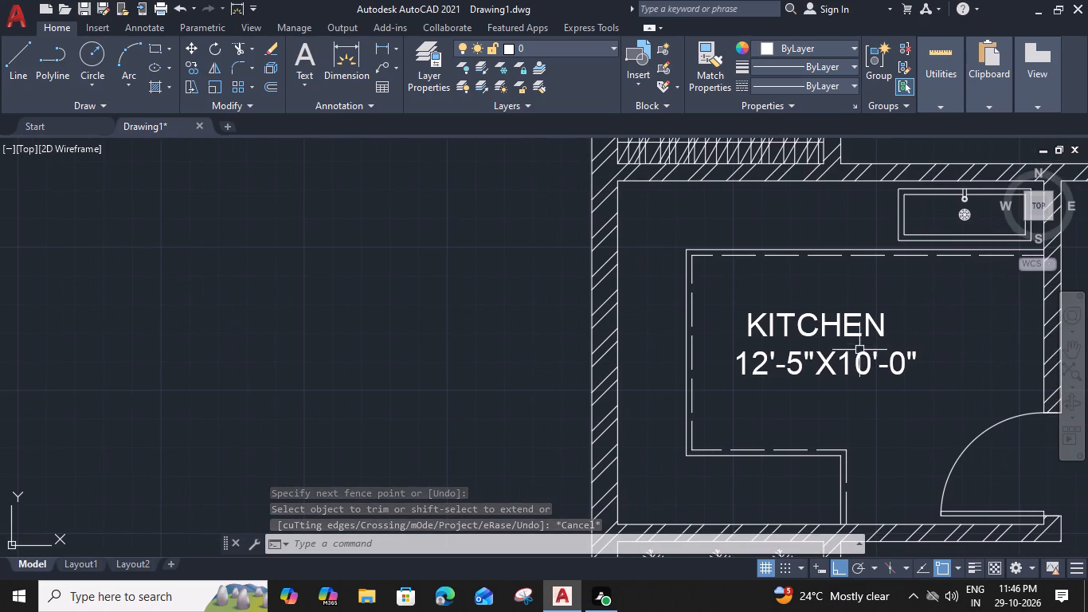
{"action": "scroll", "coordinate": [820, 394], "scroll_direction": "down", "scroll_amount": 2}
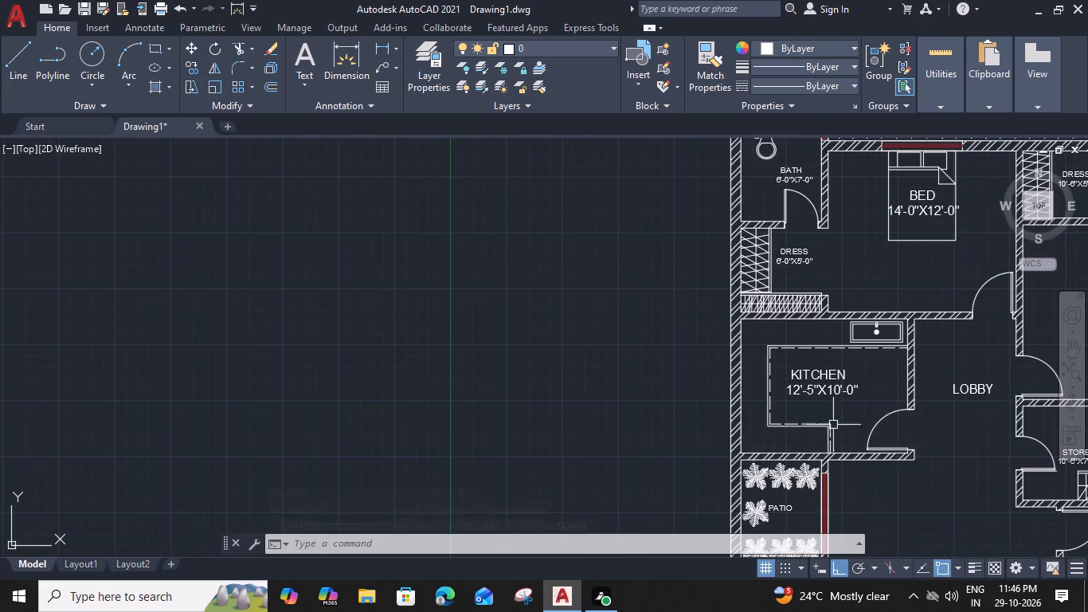
{"action": "middle_click_drag", "start_coordinate": [875, 451], "coordinate": [752, 436]}
{"action": "scroll", "coordinate": [860, 440], "scroll_direction": "down", "scroll_amount": 1}
{"action": "middle_click_drag", "start_coordinate": [863, 450], "coordinate": [829, 441]}
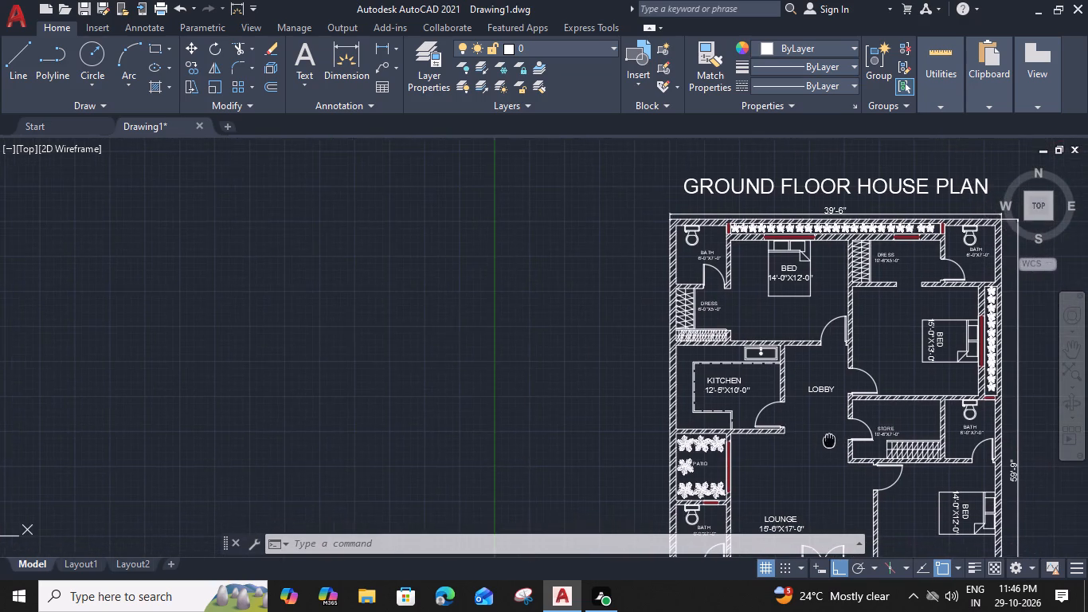
{"action": "middle_click_drag", "start_coordinate": [829, 441], "coordinate": [827, 441]}
{"action": "scroll", "coordinate": [833, 446], "scroll_direction": "down", "scroll_amount": 1}
{"action": "middle_click_drag", "start_coordinate": [834, 446], "coordinate": [739, 312]}
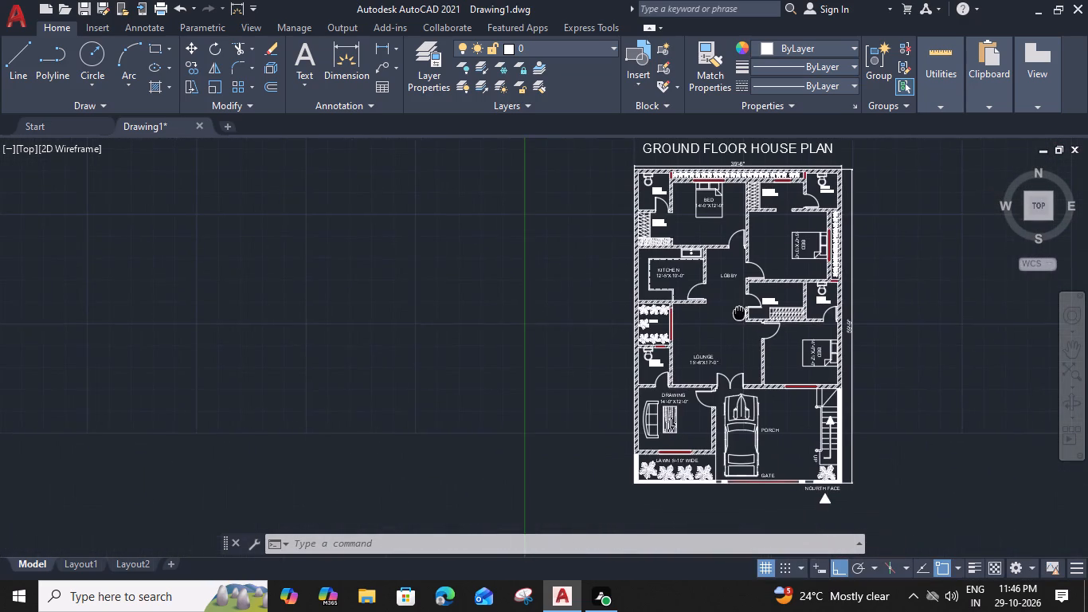
{"action": "middle_click_drag", "start_coordinate": [739, 312], "coordinate": [738, 331]}
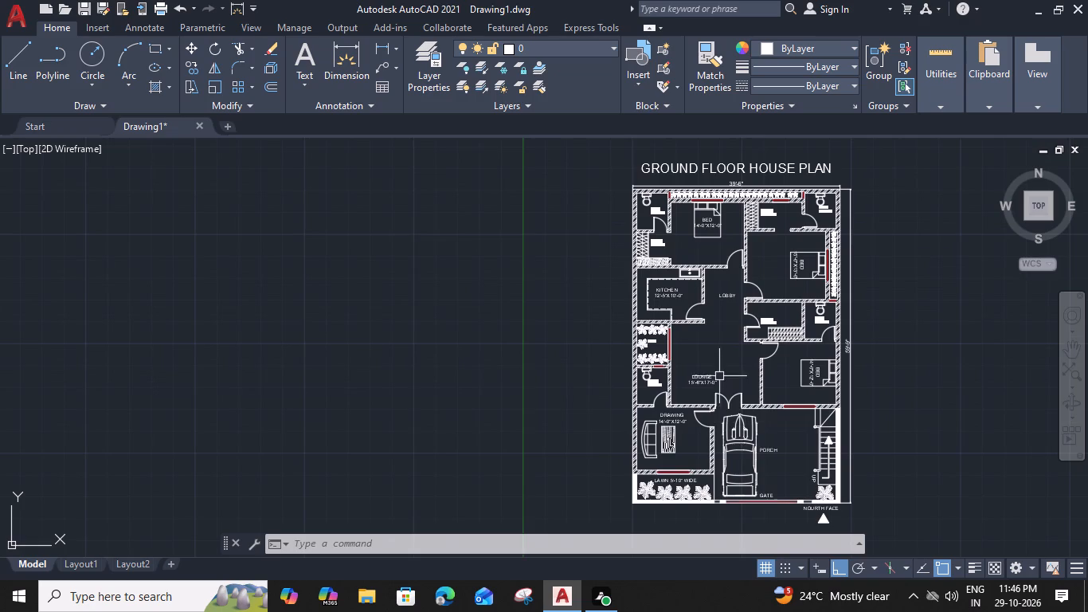
{"action": "scroll", "coordinate": [731, 423], "scroll_direction": "up", "scroll_amount": 3}
{"action": "key", "text": "l"}
{"action": "key", "text": "space"}
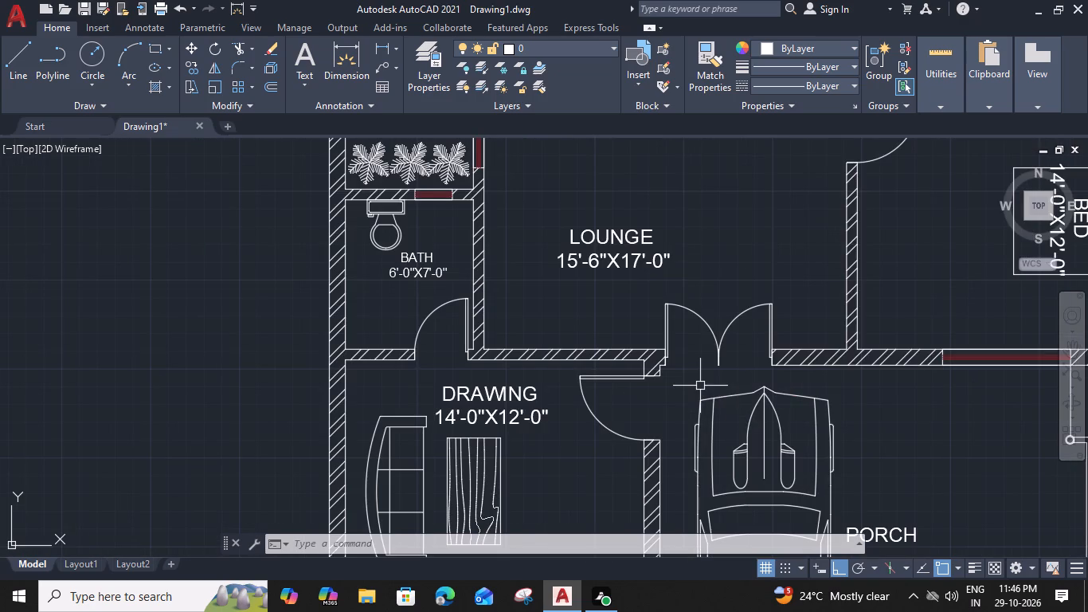
{"action": "scroll", "coordinate": [671, 369], "scroll_direction": "up", "scroll_amount": 3}
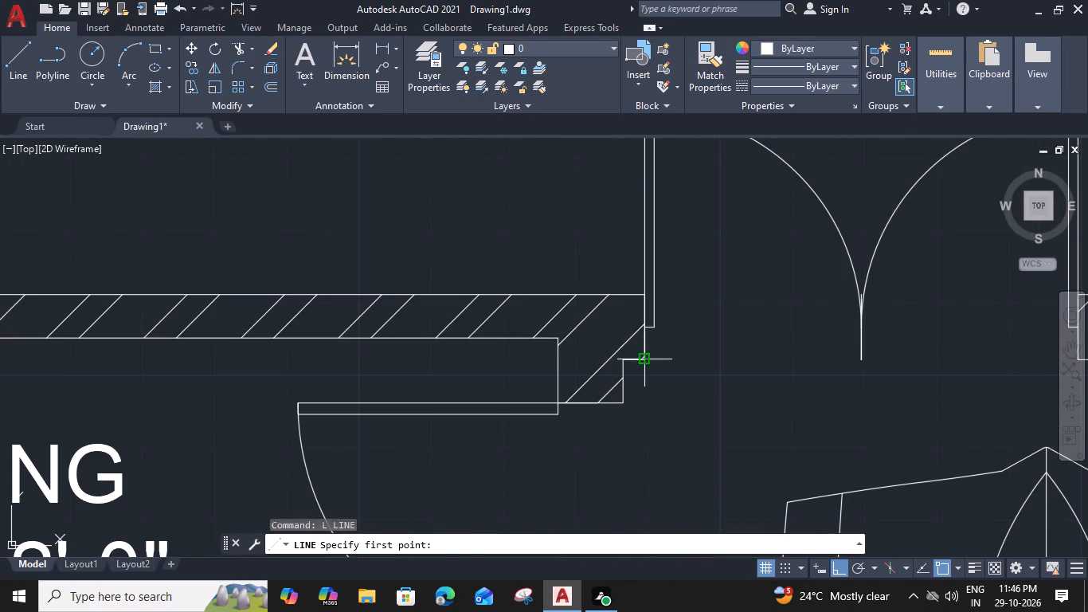
{"action": "left_click", "coordinate": [645, 363]}
{"action": "middle_click_drag", "start_coordinate": [929, 374], "coordinate": [704, 389]}
{"action": "left_click", "coordinate": [855, 377]}
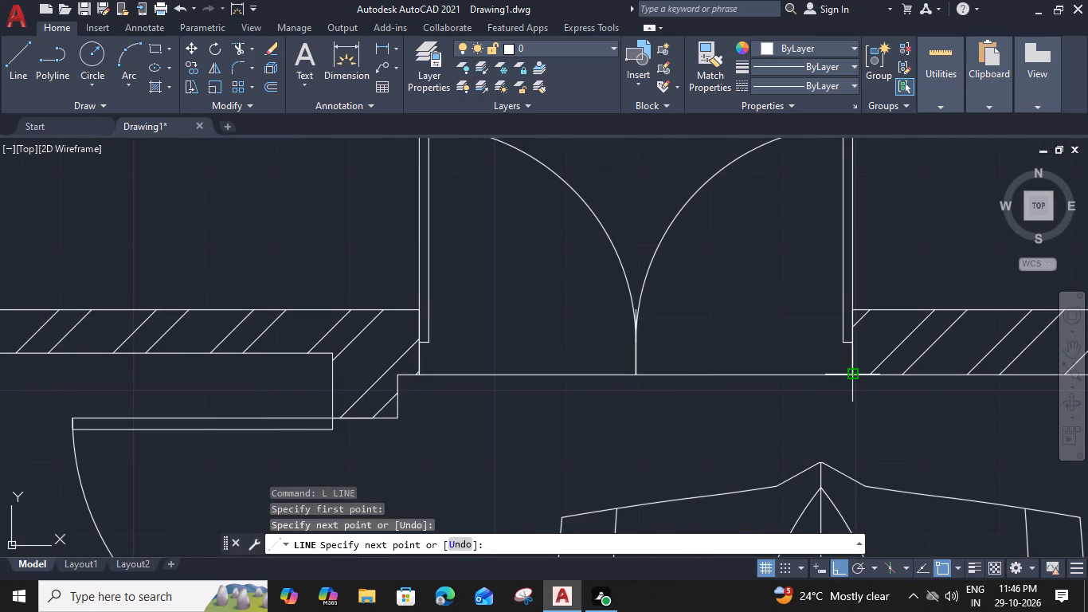
{"action": "key", "text": "space"}
Draw a vertical threshold line across the drawing room's door opening, flush with the porch side of the wall.
{"action": "scroll", "coordinate": [620, 418], "scroll_direction": "down", "scroll_amount": 1}
{"action": "middle_click_drag", "start_coordinate": [534, 432], "coordinate": [796, 279]}
{"action": "scroll", "coordinate": [783, 278], "scroll_direction": "down", "scroll_amount": 1}
{"action": "key", "text": "space"}
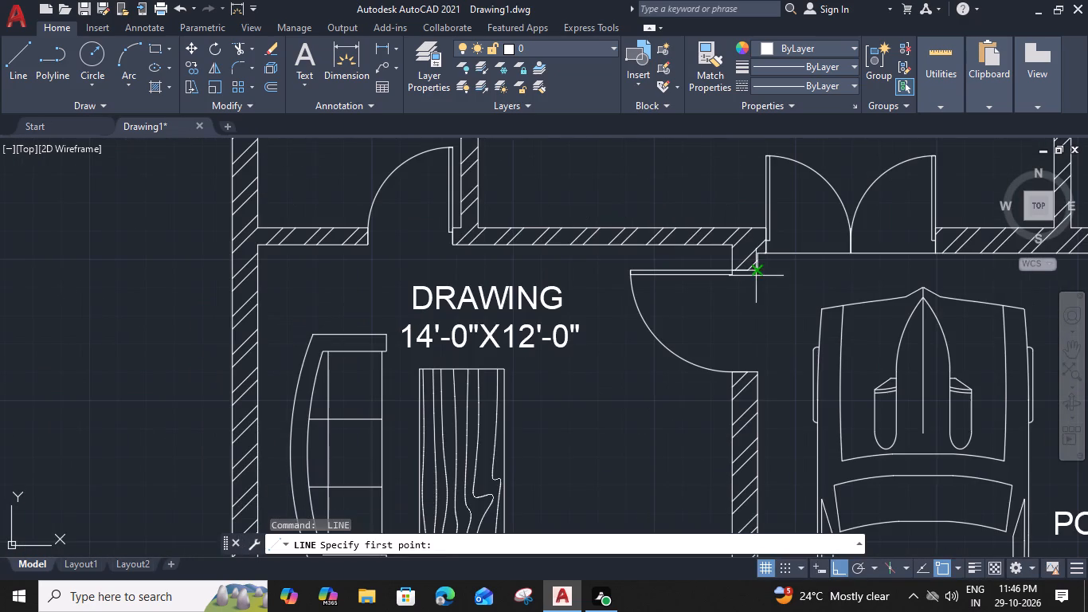
{"action": "left_click_drag", "start_coordinate": [757, 271], "coordinate": [757, 279]}
{"action": "left_click", "coordinate": [756, 379]}
{"action": "key", "text": "space"}
Draw a threshold line across the bath door opening, along the drawing room side of the wall.
{"action": "scroll", "coordinate": [761, 326], "scroll_direction": "down", "scroll_amount": 1}
{"action": "scroll", "coordinate": [527, 269], "scroll_direction": "up", "scroll_amount": 3}
{"action": "key", "text": "space"}
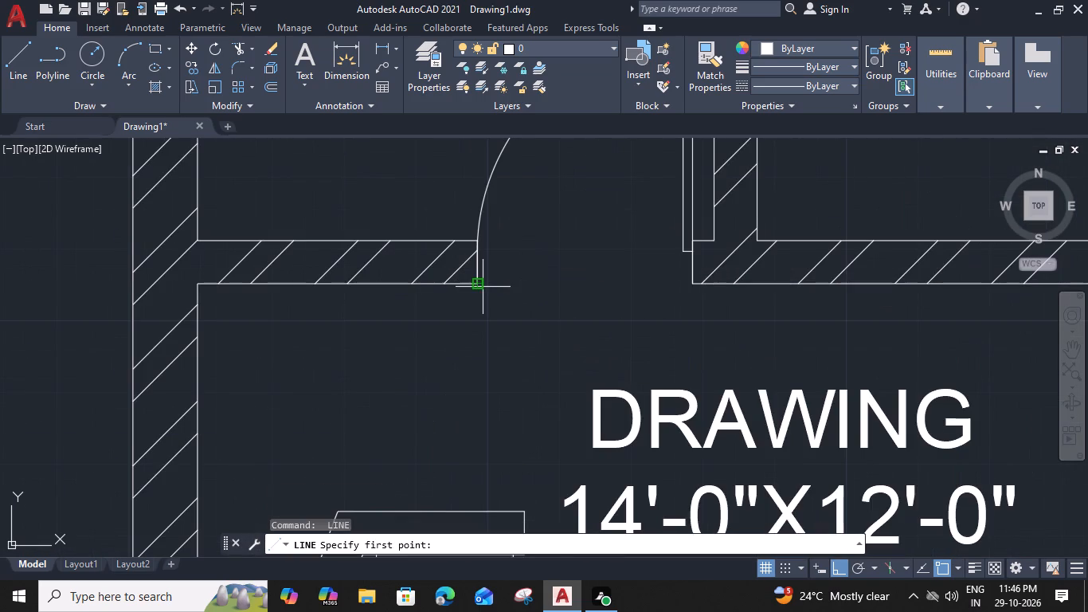
{"action": "left_click", "coordinate": [478, 285]}
{"action": "left_click", "coordinate": [689, 287]}
{"action": "key", "text": "space"}
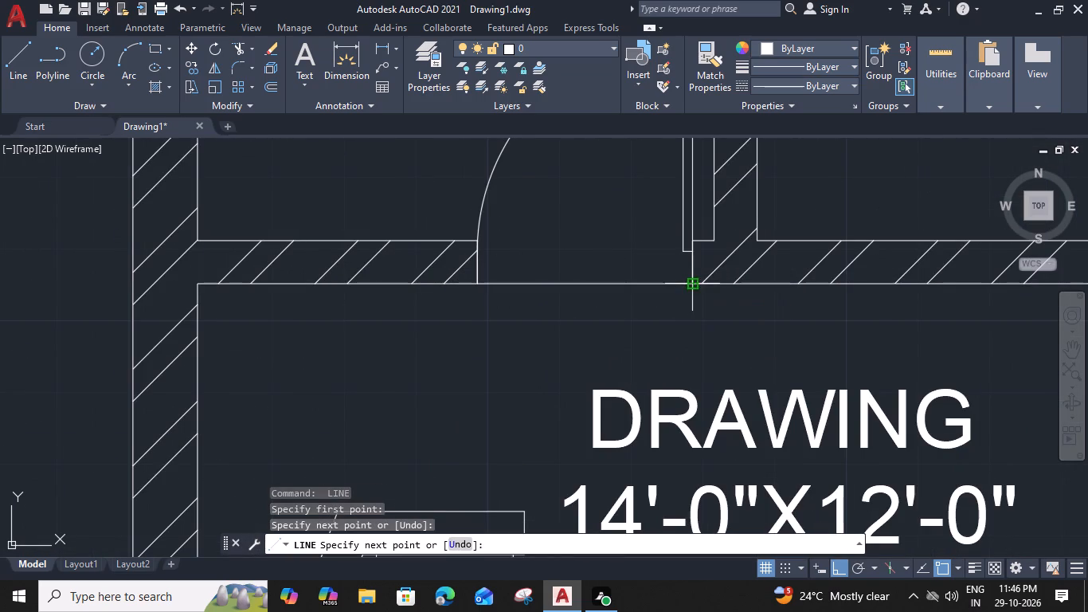
Draw a vertical threshold line across the kitchen door opening, flush with the lobby side of the wall.
{"action": "scroll", "coordinate": [675, 293], "scroll_direction": "down", "scroll_amount": 3}
{"action": "middle_click_drag", "start_coordinate": [718, 287], "coordinate": [699, 405]}
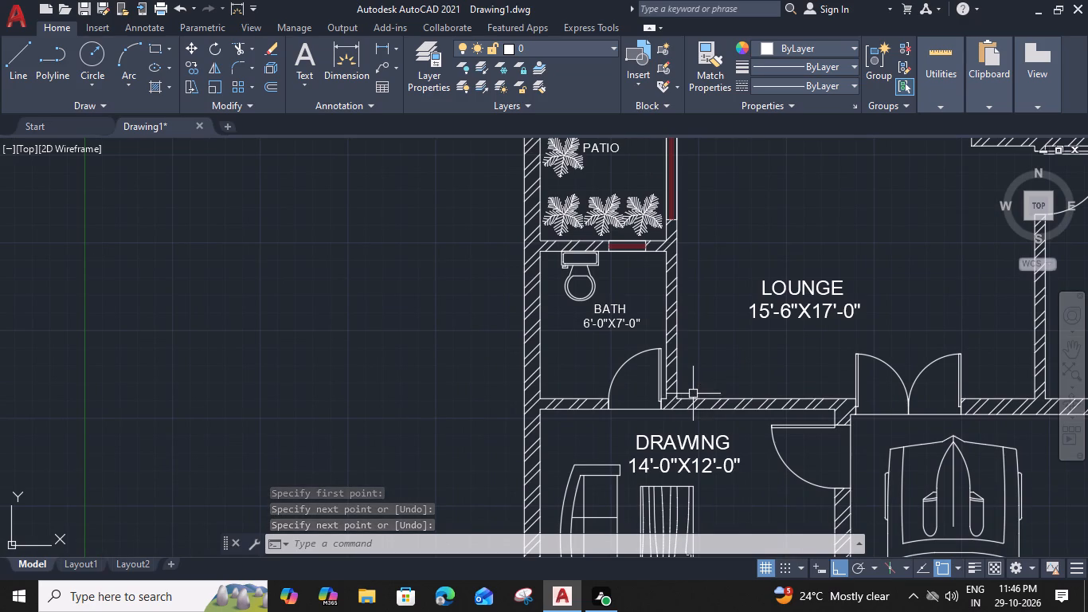
{"action": "scroll", "coordinate": [693, 394], "scroll_direction": "down", "scroll_amount": 1}
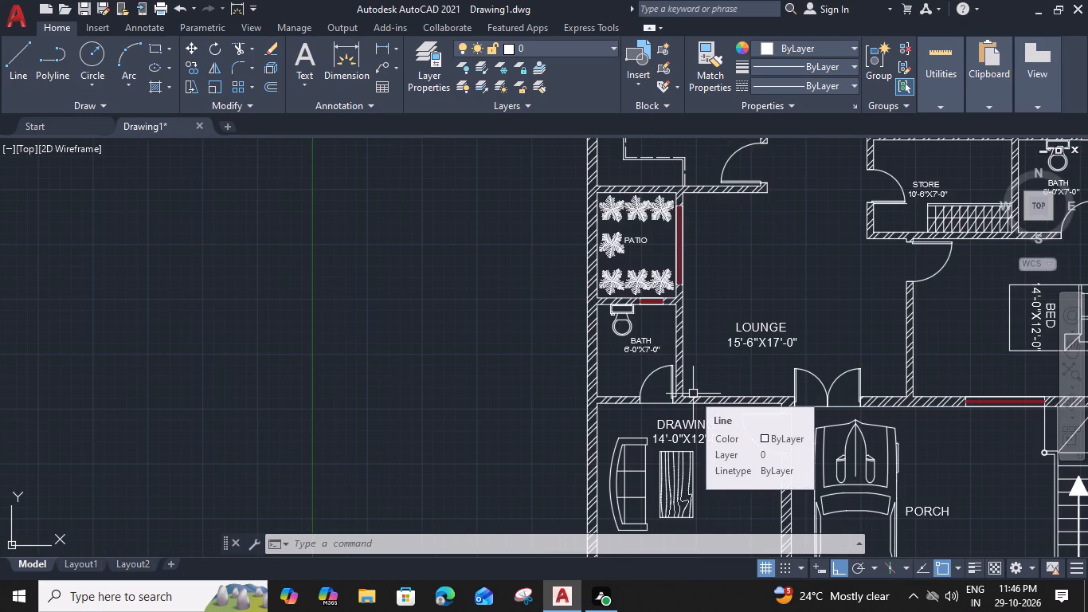
{"action": "middle_click_drag", "start_coordinate": [773, 349], "coordinate": [761, 422]}
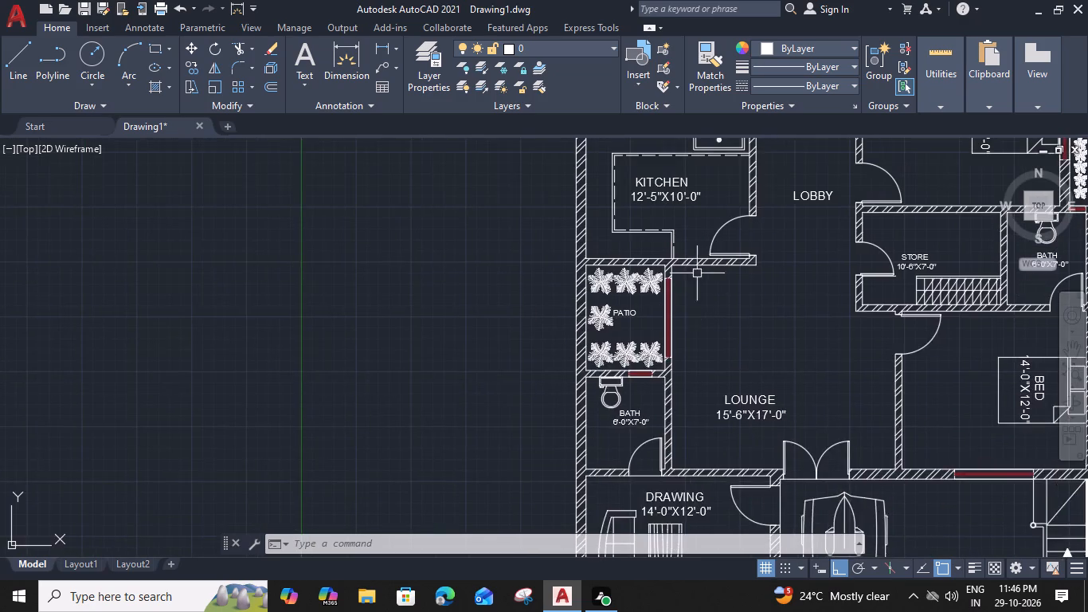
{"action": "middle_click_drag", "start_coordinate": [697, 278], "coordinate": [681, 379]}
{"action": "scroll", "coordinate": [741, 304], "scroll_direction": "up", "scroll_amount": 2}
{"action": "key", "text": "space"}
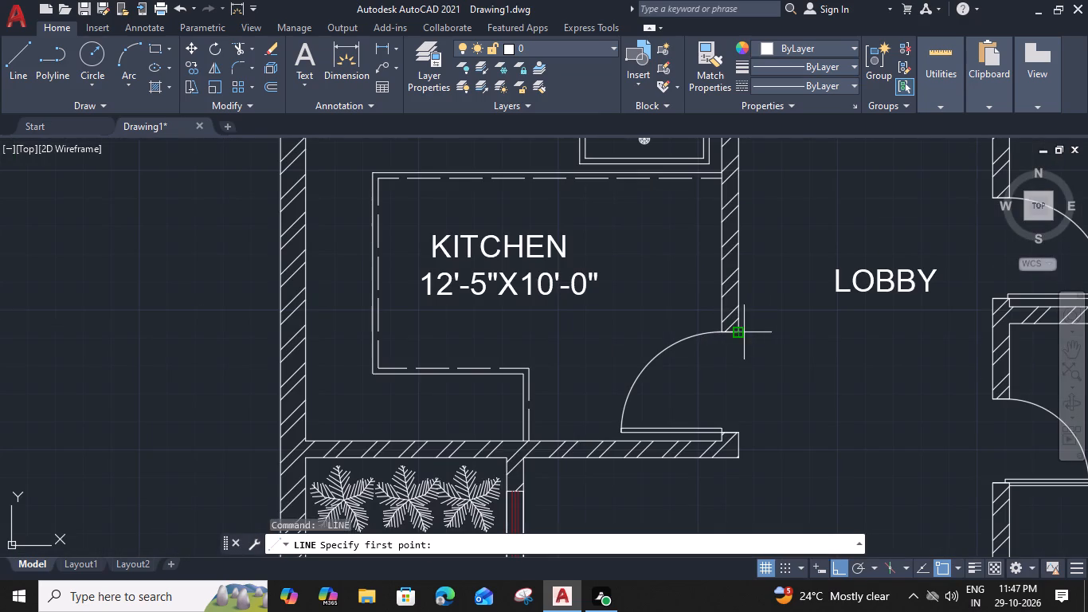
{"action": "left_click", "coordinate": [743, 332]}
{"action": "left_click", "coordinate": [742, 432]}
{"action": "key", "text": "space"}
Draw a vertical threshold line across the store's door opening, flush with the lobby side of the wall.
{"action": "middle_click_drag", "start_coordinate": [861, 429], "coordinate": [853, 421]}
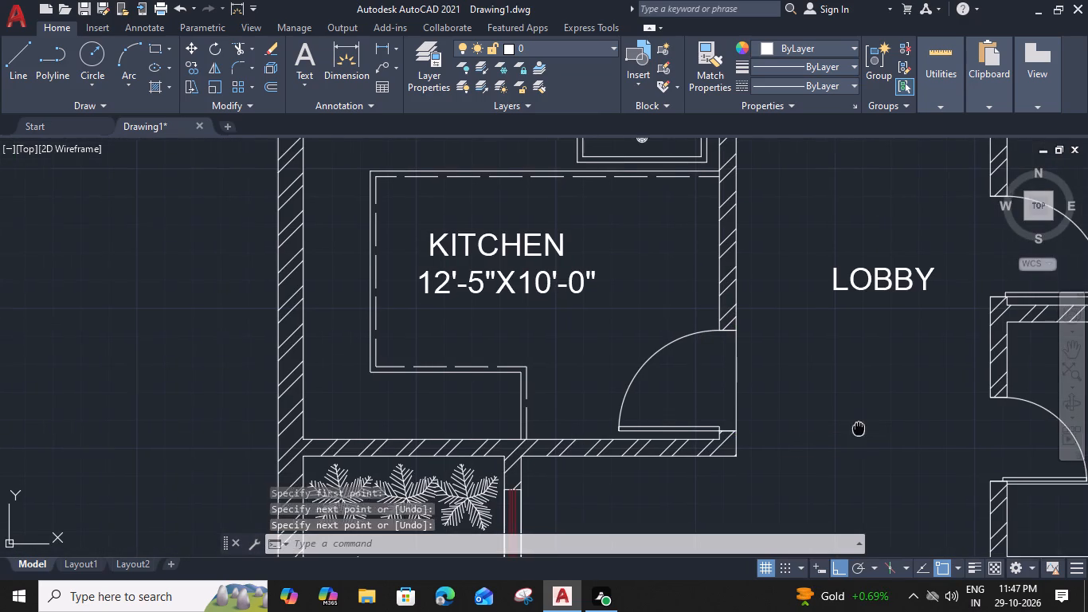
{"action": "middle_click_drag", "start_coordinate": [853, 421], "coordinate": [689, 386]}
{"action": "key", "text": "space"}
{"action": "left_click", "coordinate": [818, 359]}
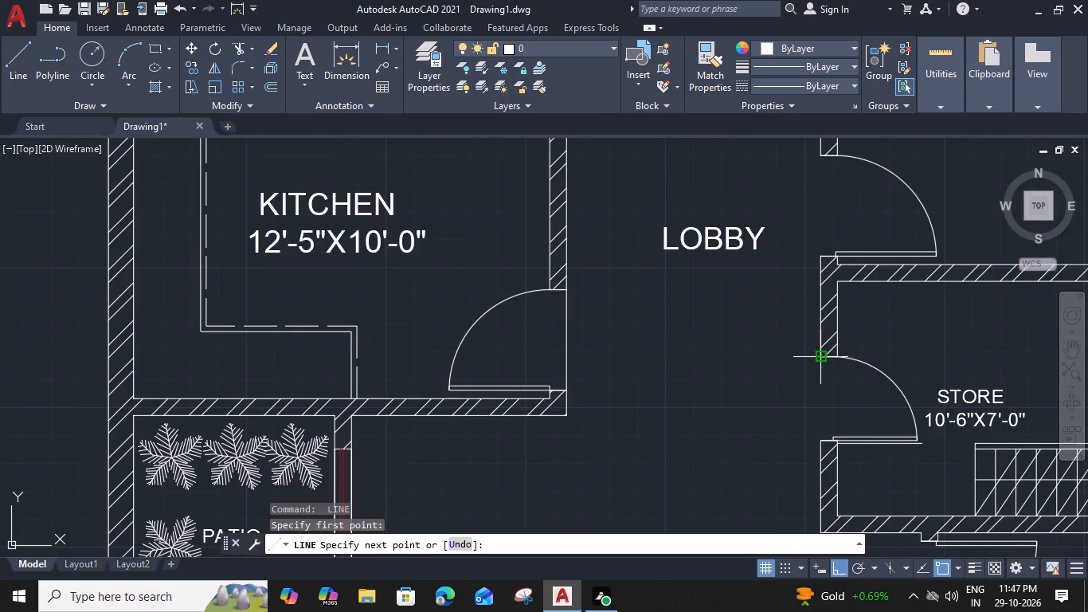
{"action": "left_click", "coordinate": [817, 441]}
{"action": "key", "text": "space"}
Draw a vertical threshold line across the 15'-0"X13'-0" bedroom's door opening, flush with the lobby side of the wall.
{"action": "scroll", "coordinate": [788, 402], "scroll_direction": "down", "scroll_amount": 1}
{"action": "middle_click_drag", "start_coordinate": [778, 337], "coordinate": [777, 362]}
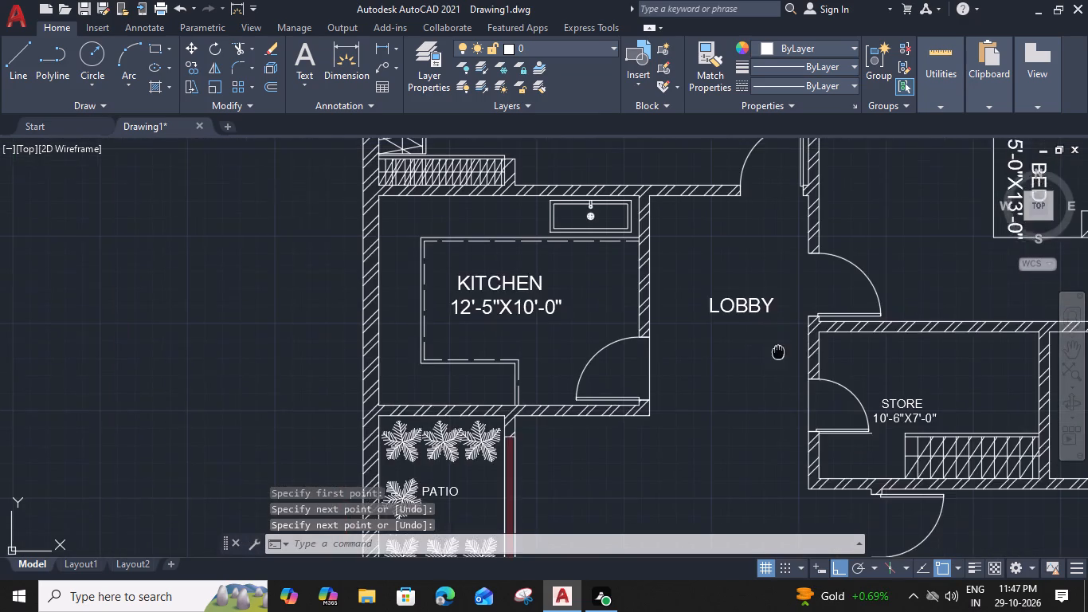
{"action": "middle_click_drag", "start_coordinate": [777, 362], "coordinate": [765, 426]}
{"action": "key", "text": "space"}
{"action": "scroll", "coordinate": [789, 390], "scroll_direction": "up", "scroll_amount": 2}
{"action": "left_click", "coordinate": [805, 421]}
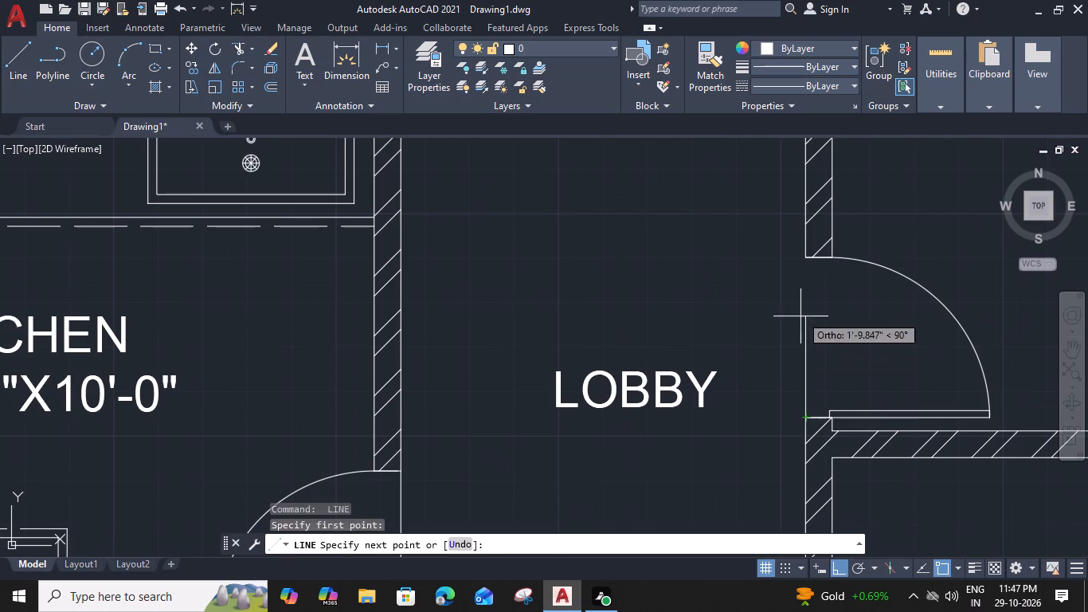
{"action": "left_click", "coordinate": [803, 258]}
{"action": "key", "text": "space"}
Draw a horizontal threshold line across the door opening between the lobby and the 14'-0"X12'-0" bedroom above it, on the lobby side.
{"action": "middle_click_drag", "start_coordinate": [723, 295], "coordinate": [742, 461]}
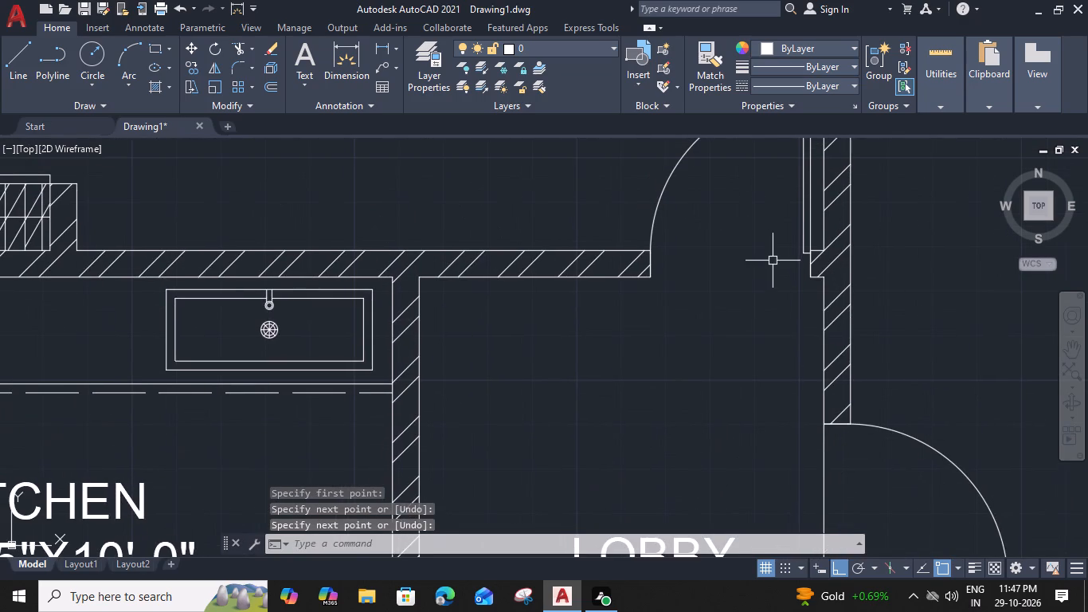
{"action": "key", "text": "space"}
{"action": "left_click", "coordinate": [809, 280]}
{"action": "left_click", "coordinate": [654, 277]}
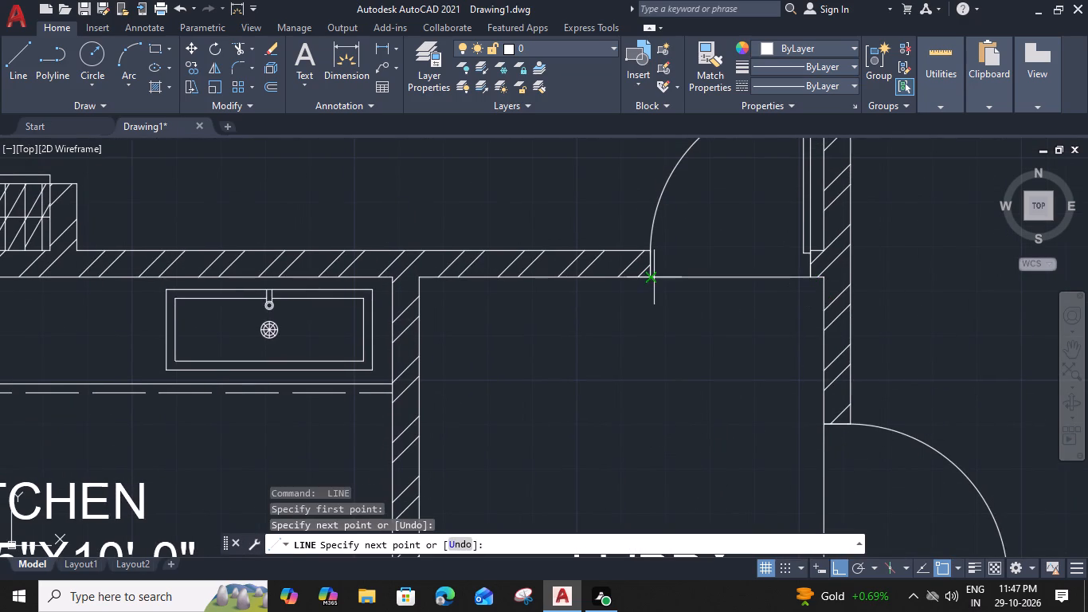
{"action": "key", "text": "space"}
Draw a threshold line across the bath door opening above the 6'-0"X5'-0" dress, flush with the dress side of the wall.
{"action": "scroll", "coordinate": [654, 277], "scroll_direction": "down", "scroll_amount": 3}
{"action": "middle_click_drag", "start_coordinate": [657, 344], "coordinate": [766, 487]}
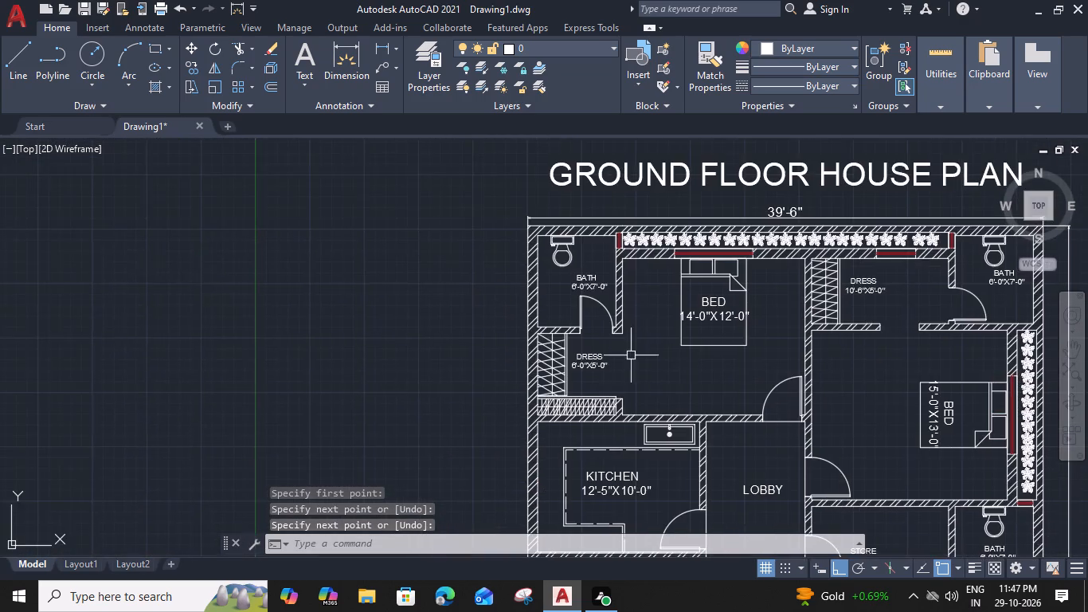
{"action": "scroll", "coordinate": [597, 328], "scroll_direction": "up", "scroll_amount": 3}
{"action": "key", "text": "space"}
{"action": "left_click", "coordinate": [535, 343]}
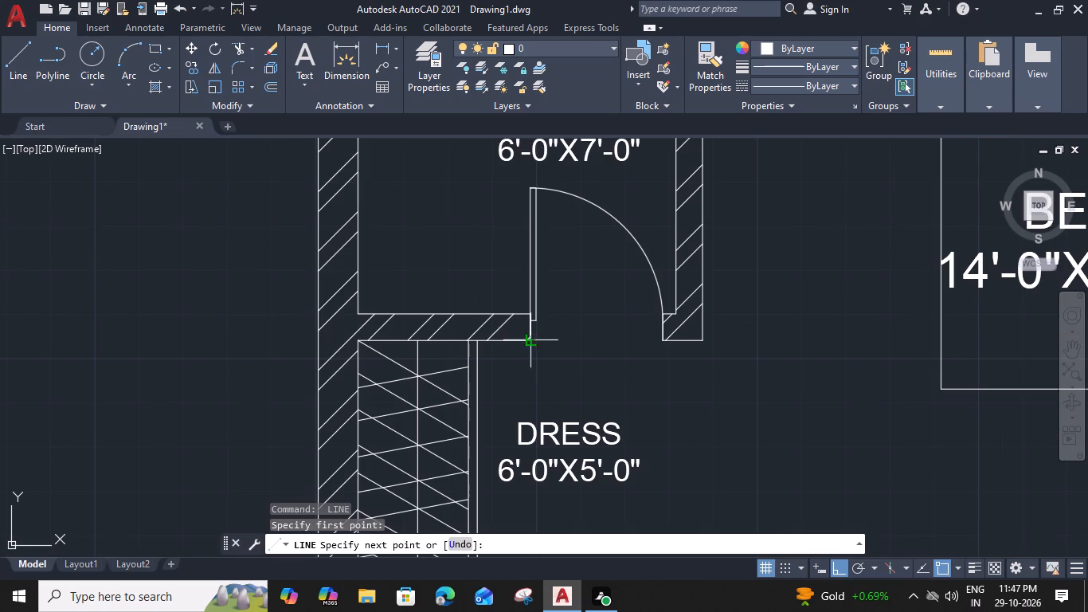
{"action": "left_click", "coordinate": [663, 343]}
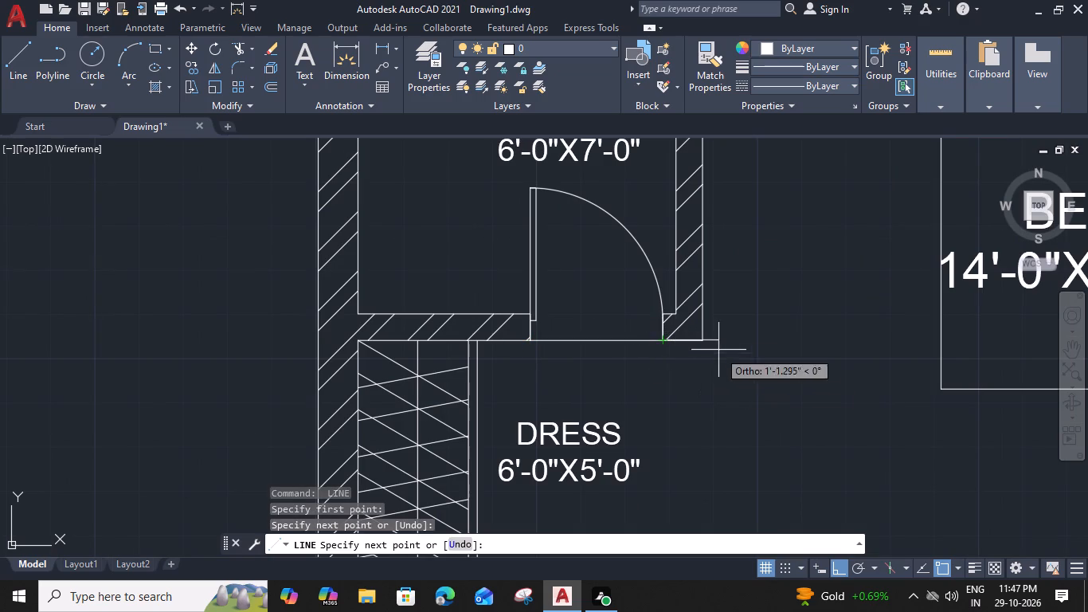
Draw a vertical threshold line across the bath door opening beside the 10'-6"X5'-0" dress, flush with the dress side of the wall.
{"action": "key", "text": "space"}
{"action": "scroll", "coordinate": [749, 331], "scroll_direction": "down", "scroll_amount": 2}
{"action": "middle_click_drag", "start_coordinate": [800, 356], "coordinate": [693, 347]}
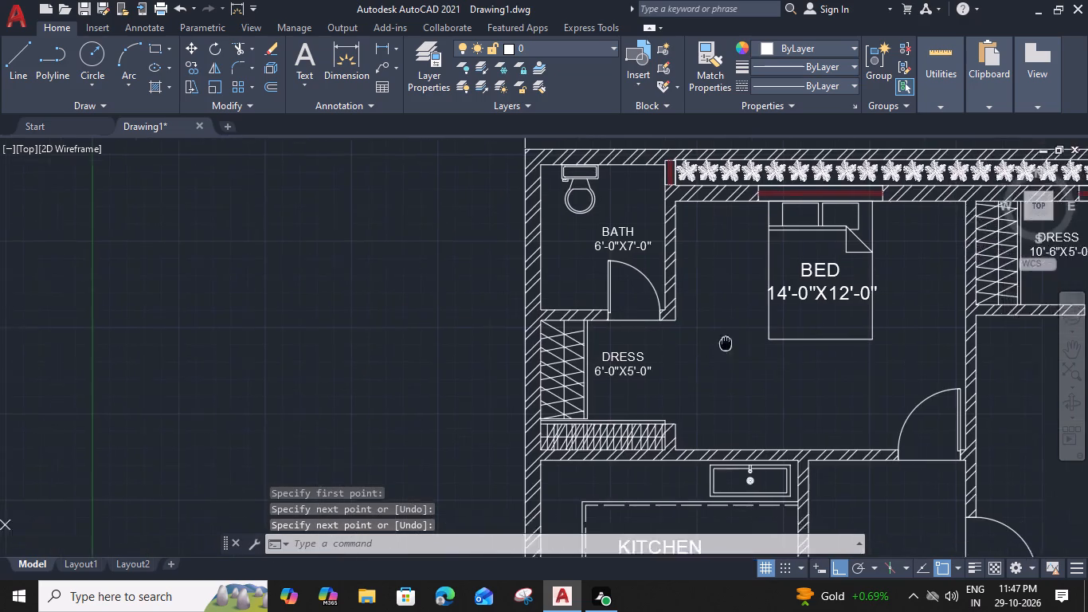
{"action": "middle_click_drag", "start_coordinate": [693, 347], "coordinate": [405, 379]}
{"action": "key", "text": "space"}
{"action": "scroll", "coordinate": [853, 307], "scroll_direction": "up", "scroll_amount": 2}
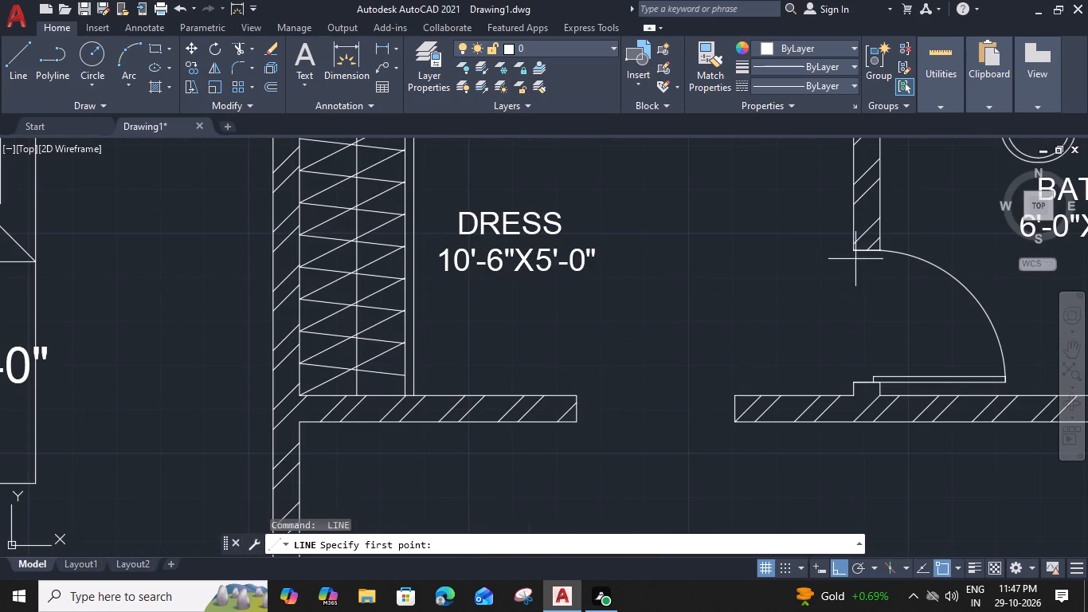
{"action": "left_click", "coordinate": [852, 248]}
{"action": "left_click", "coordinate": [851, 381]}
{"action": "key", "text": "space"}
Draw a horizontal threshold line across the door opening of the bath beside the store, flush with the bedroom side of the wall.
{"action": "scroll", "coordinate": [847, 370], "scroll_direction": "down", "scroll_amount": 3}
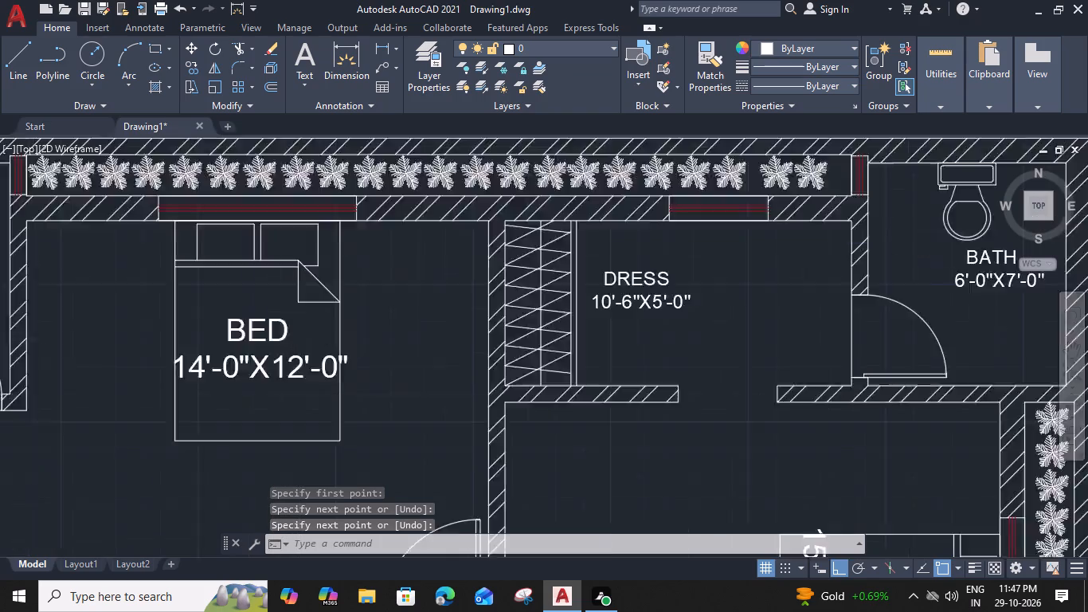
{"action": "scroll", "coordinate": [847, 370], "scroll_direction": "down", "scroll_amount": 1}
{"action": "middle_click_drag", "start_coordinate": [831, 477], "coordinate": [781, 341]}
{"action": "scroll", "coordinate": [844, 422], "scroll_direction": "up", "scroll_amount": 3}
{"action": "key", "text": "space"}
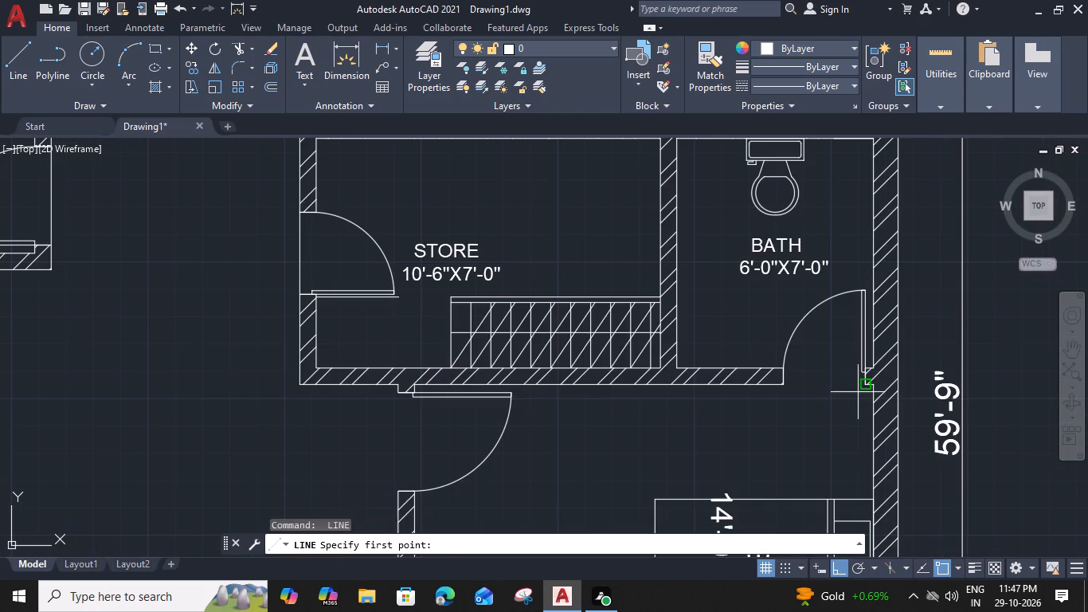
{"action": "left_click", "coordinate": [864, 388]}
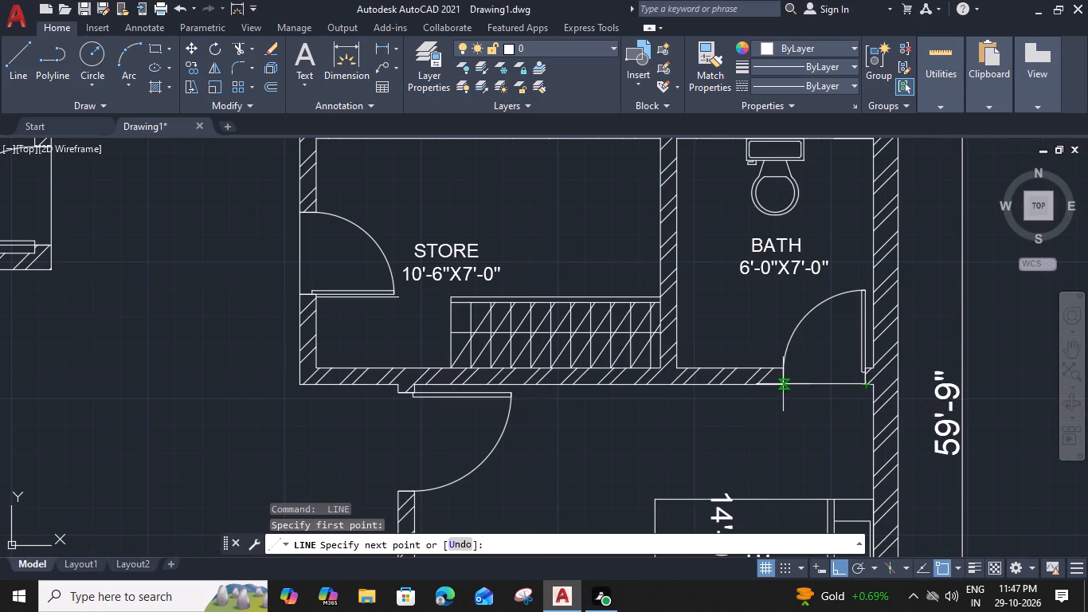
{"action": "left_click", "coordinate": [786, 389]}
{"action": "key", "text": "space"}
Draw a vertical threshold line across the door opening between the lounge and the 14'-0"X12'-0" bedroom, flush with the lounge side.
{"action": "scroll", "coordinate": [786, 389], "scroll_direction": "down", "scroll_amount": 3}
{"action": "middle_click_drag", "start_coordinate": [751, 467], "coordinate": [883, 406]}
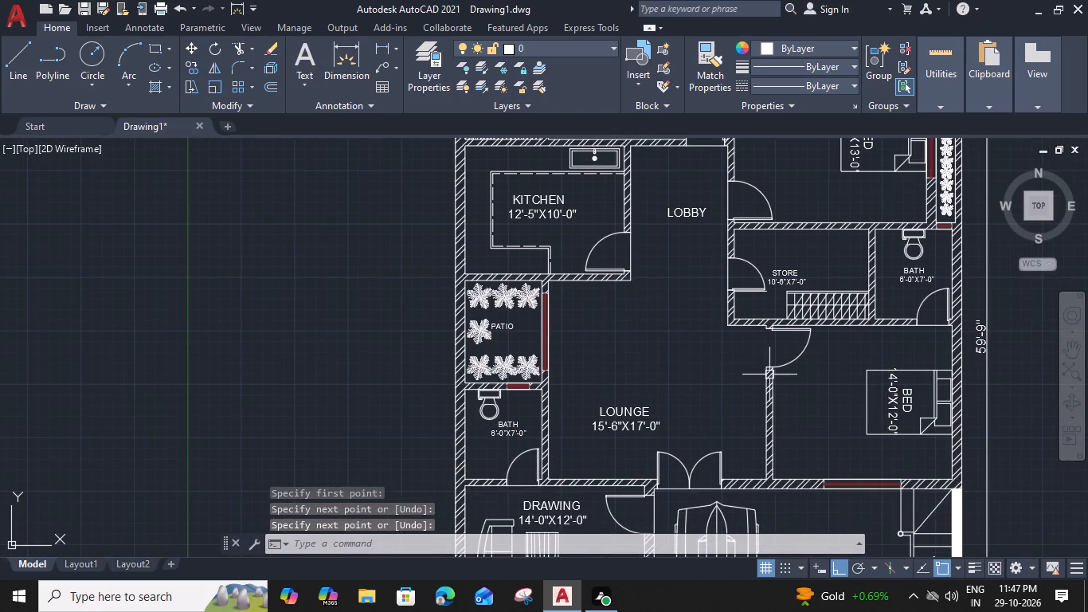
{"action": "scroll", "coordinate": [770, 369], "scroll_direction": "up", "scroll_amount": 3}
{"action": "key", "text": "space"}
{"action": "left_click", "coordinate": [755, 210]}
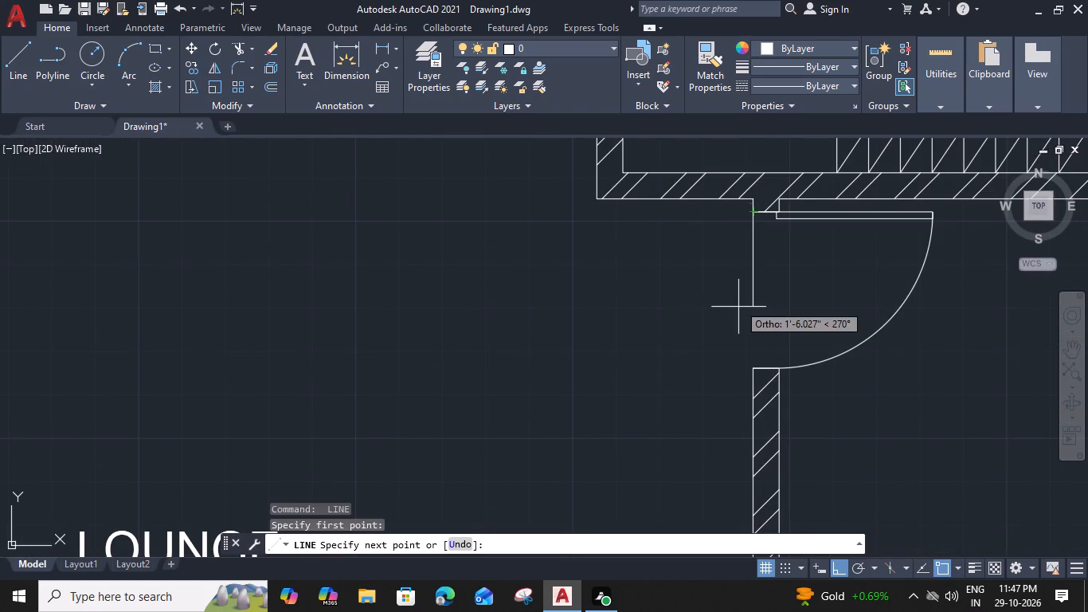
{"action": "left_click", "coordinate": [751, 367]}
{"action": "key", "text": "space"}
Check the front part of the plan around the lounge, drawing room, lawn, porch and gate for anything left to complete.
{"action": "scroll", "coordinate": [741, 363], "scroll_direction": "down", "scroll_amount": 3}
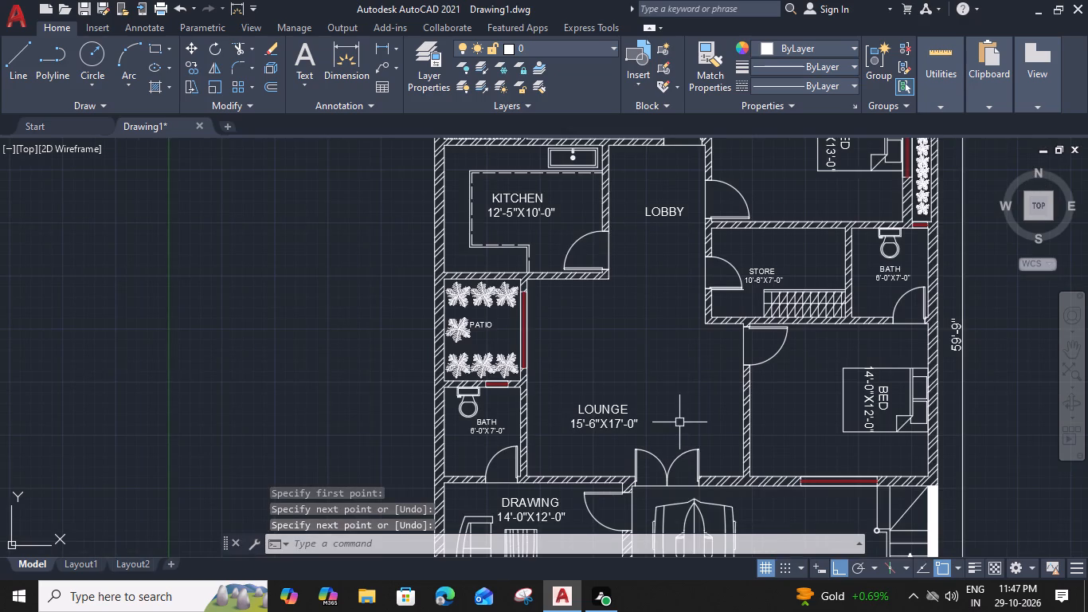
{"action": "middle_click_drag", "start_coordinate": [680, 417], "coordinate": [744, 253]}
{"action": "middle_click_drag", "start_coordinate": [792, 462], "coordinate": [742, 380]}
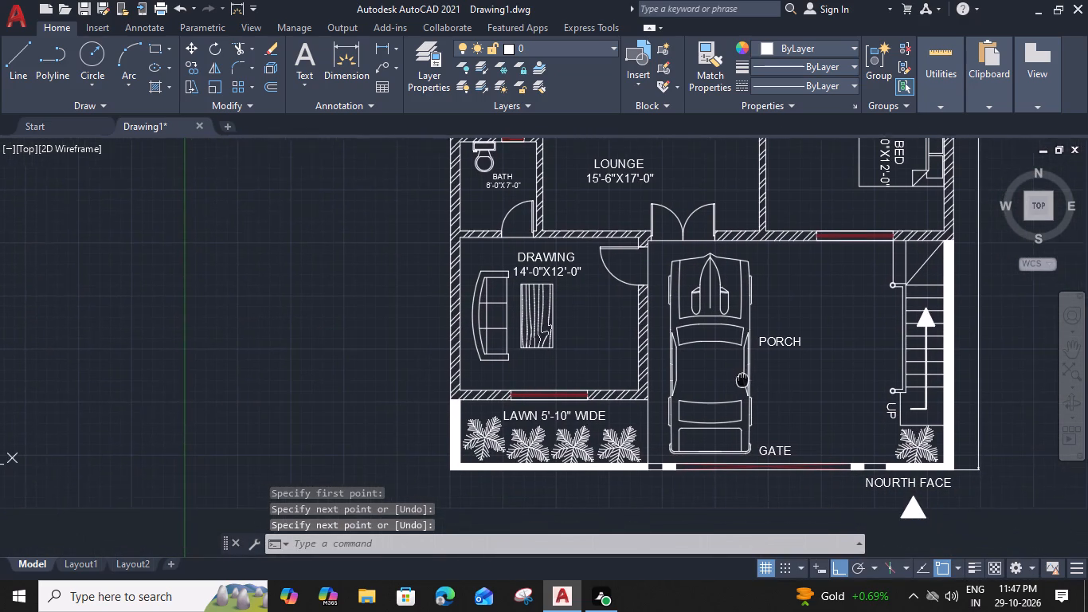
{"action": "middle_click_drag", "start_coordinate": [742, 380], "coordinate": [742, 380]}
{"action": "middle_click_drag", "start_coordinate": [845, 427], "coordinate": [776, 427]}
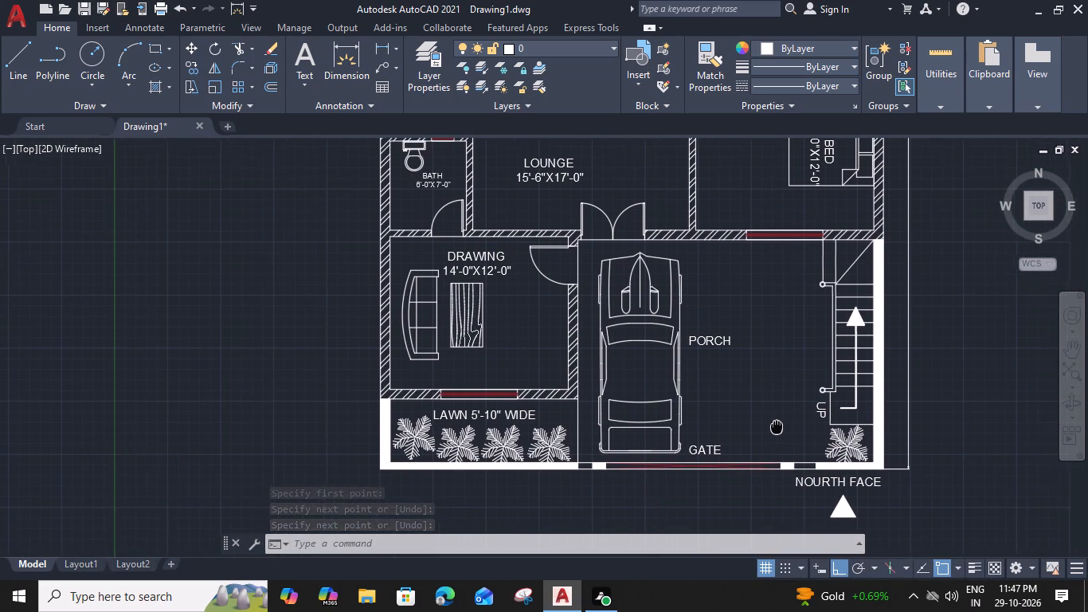
{"action": "middle_click_drag", "start_coordinate": [776, 427], "coordinate": [774, 427]}
{"action": "scroll", "coordinate": [688, 499], "scroll_direction": "down", "scroll_amount": 1}
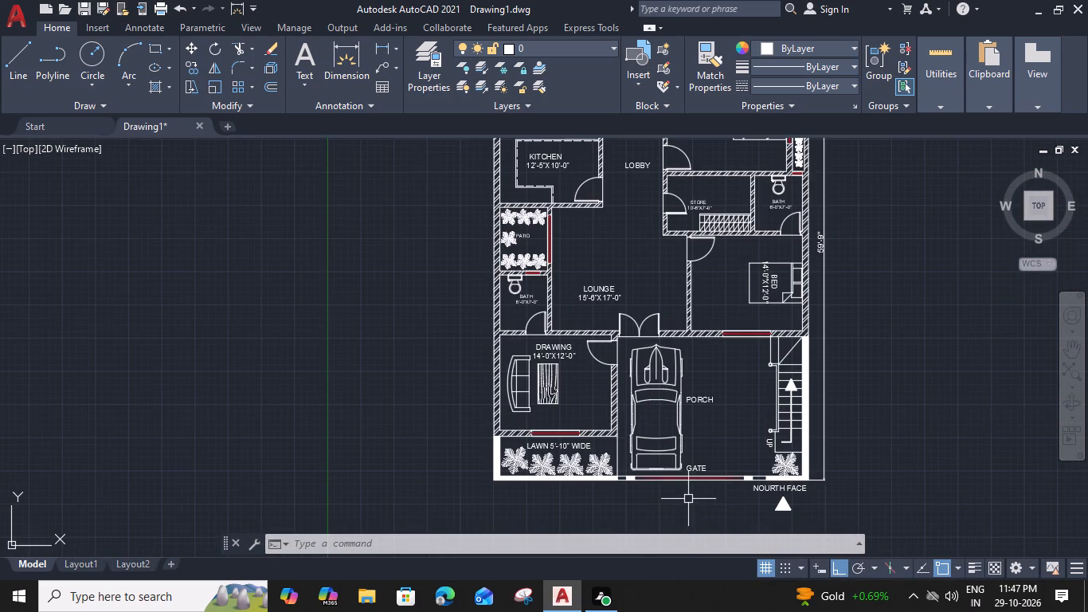
{"action": "middle_click_drag", "start_coordinate": [638, 439], "coordinate": [660, 465]}
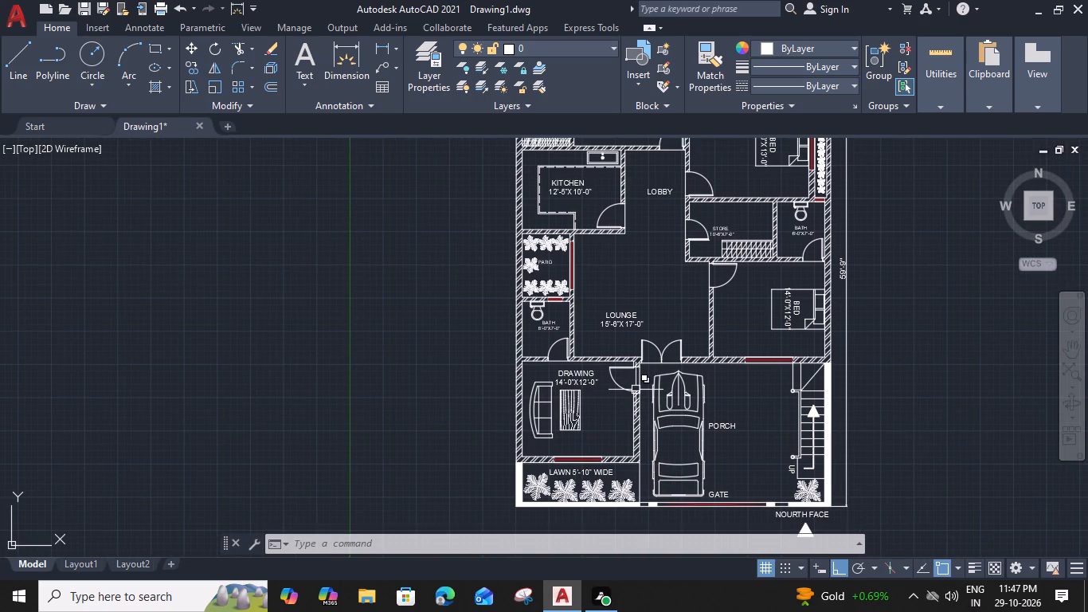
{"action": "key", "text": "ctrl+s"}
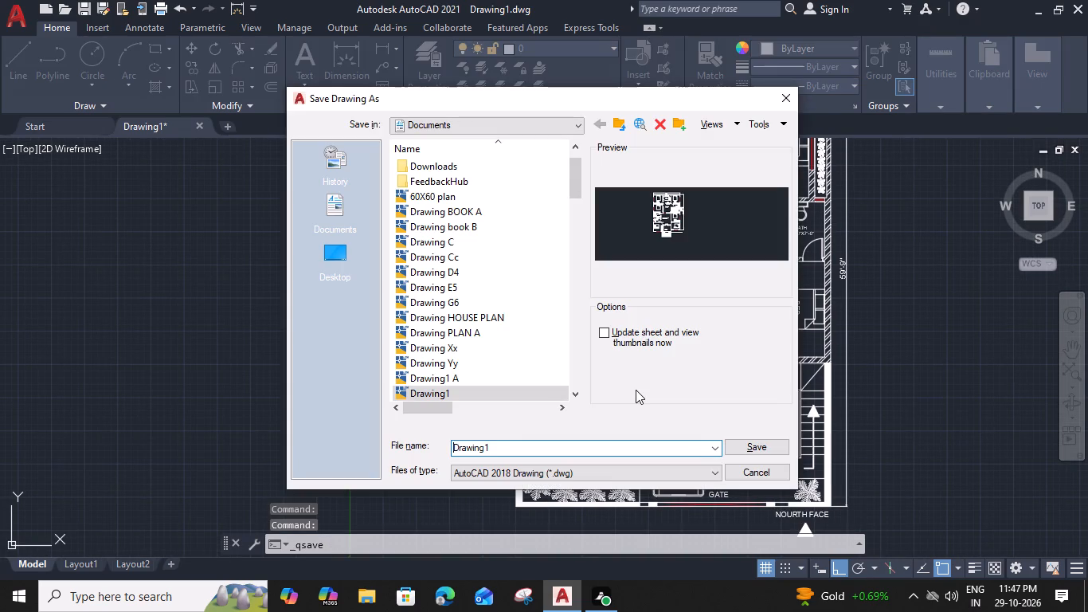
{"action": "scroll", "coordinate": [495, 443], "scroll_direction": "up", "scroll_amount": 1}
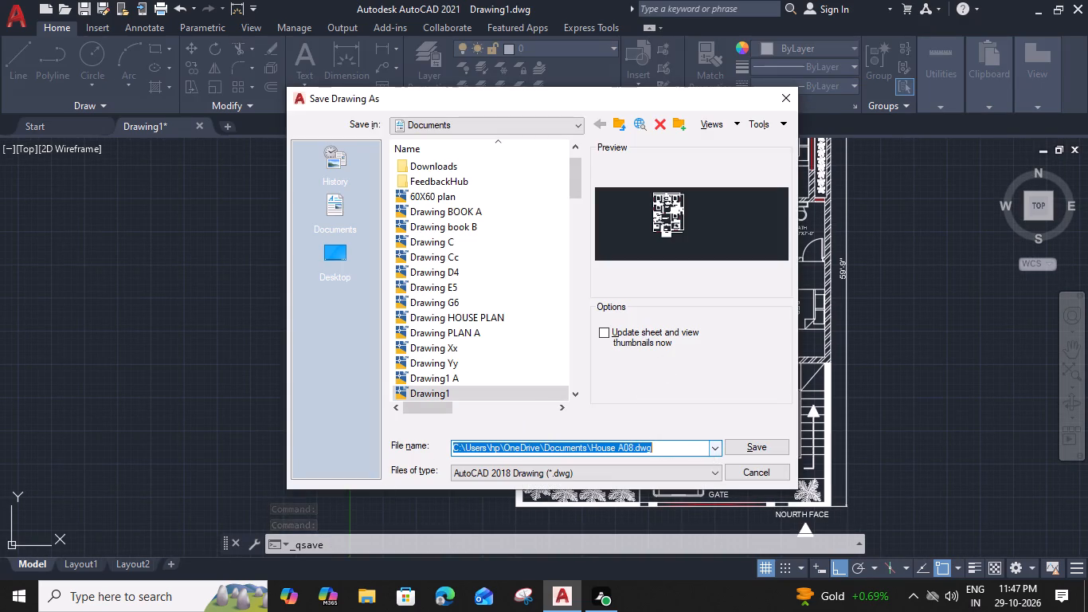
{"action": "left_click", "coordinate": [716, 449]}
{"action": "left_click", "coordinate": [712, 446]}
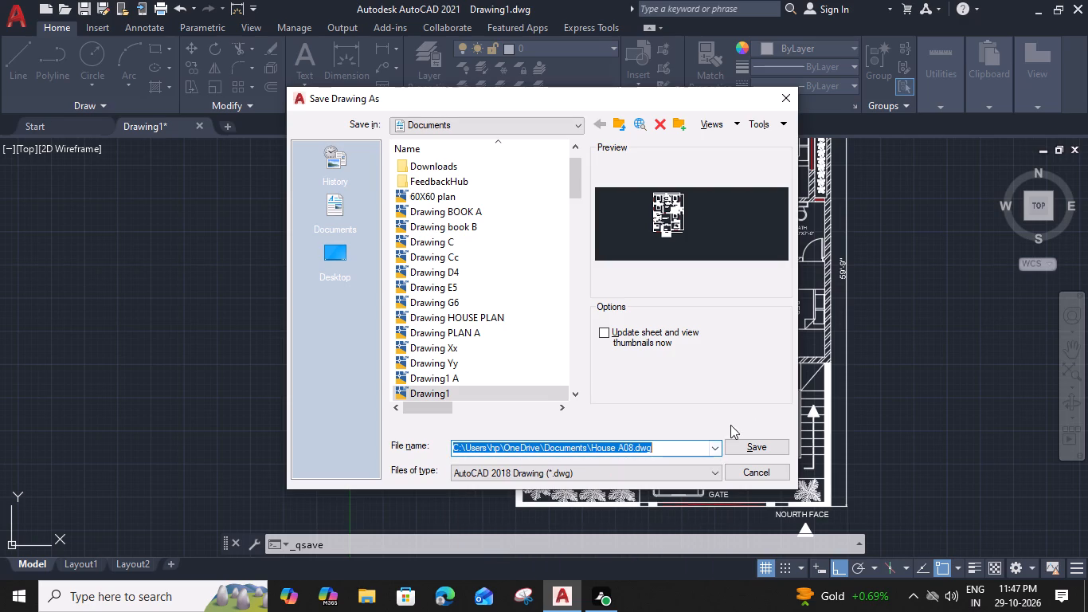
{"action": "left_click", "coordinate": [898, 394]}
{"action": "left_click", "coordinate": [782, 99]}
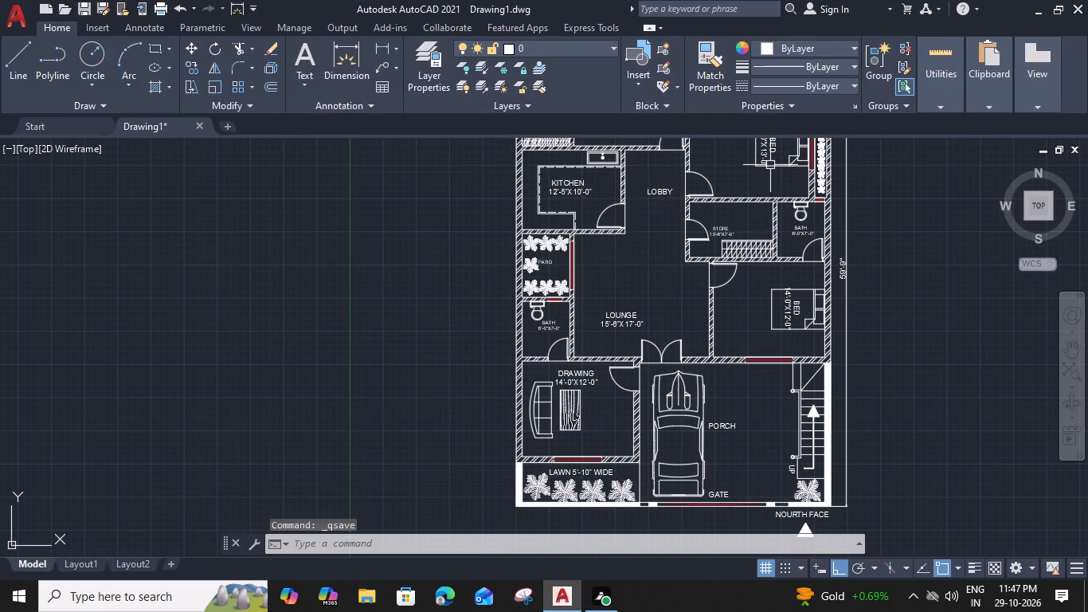
Save the drawing in the Documents folder under the file name HOUSE 1.
{"action": "key", "text": "ctrl+s"}
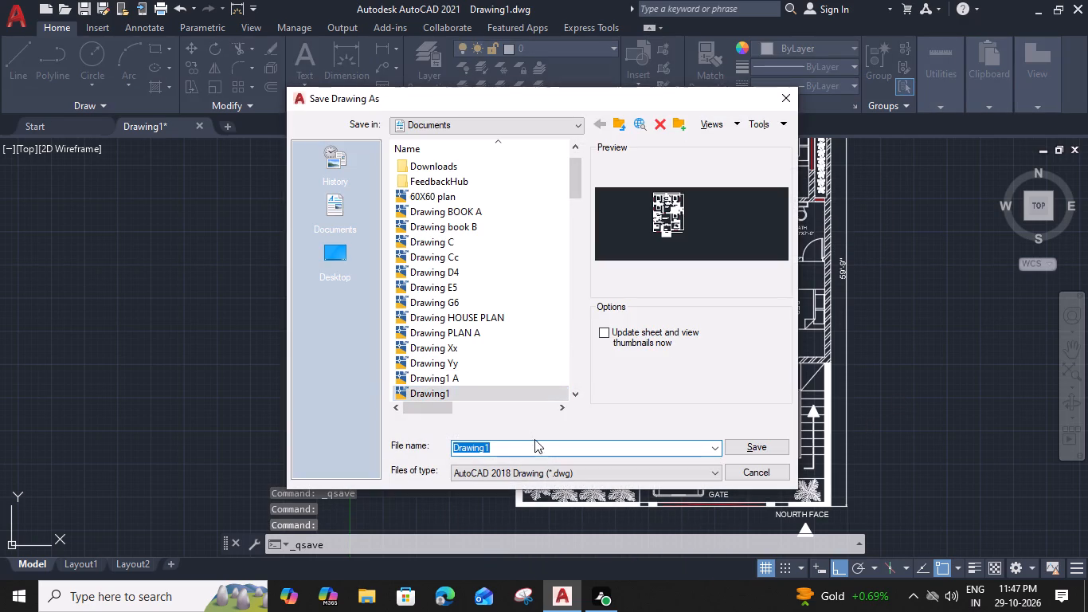
{"action": "type", "text": "PLO"}
{"action": "key", "text": "BackSpace"}
{"action": "key", "text": "BackSpace"}
{"action": "key", "text": "BackSpace"}
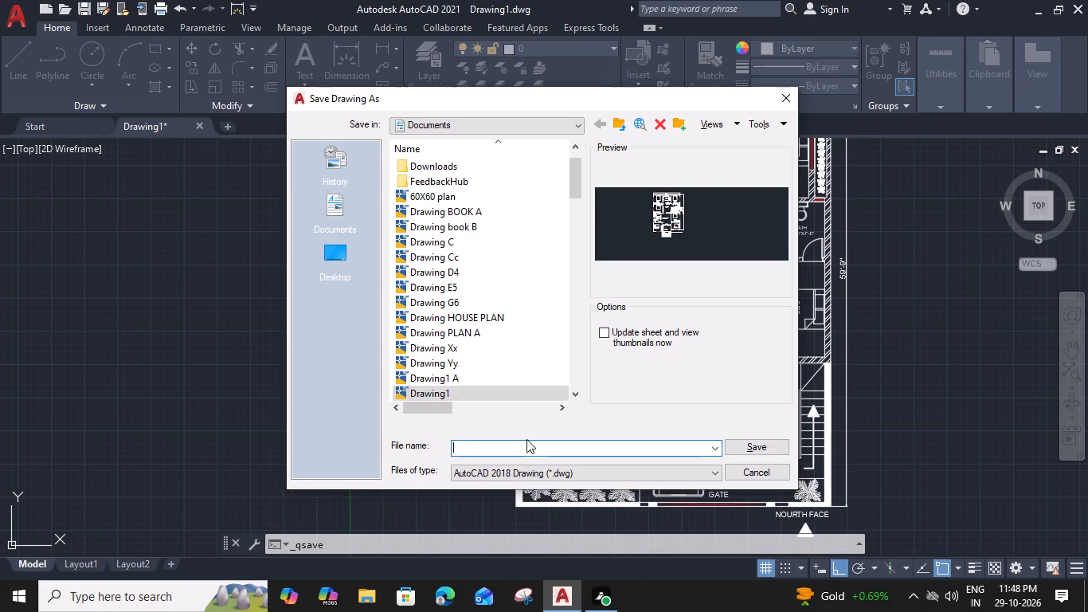
{"action": "type", "text": "HOUSE"}
{"action": "key", "text": "space"}
{"action": "key", "text": "1"}
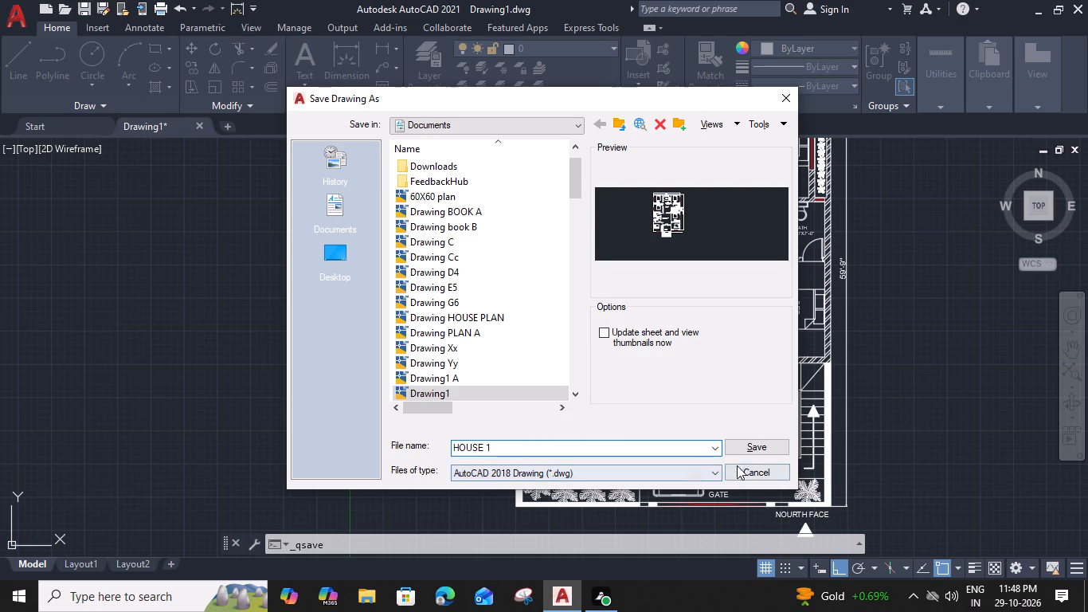
{"action": "left_click", "coordinate": [747, 445]}
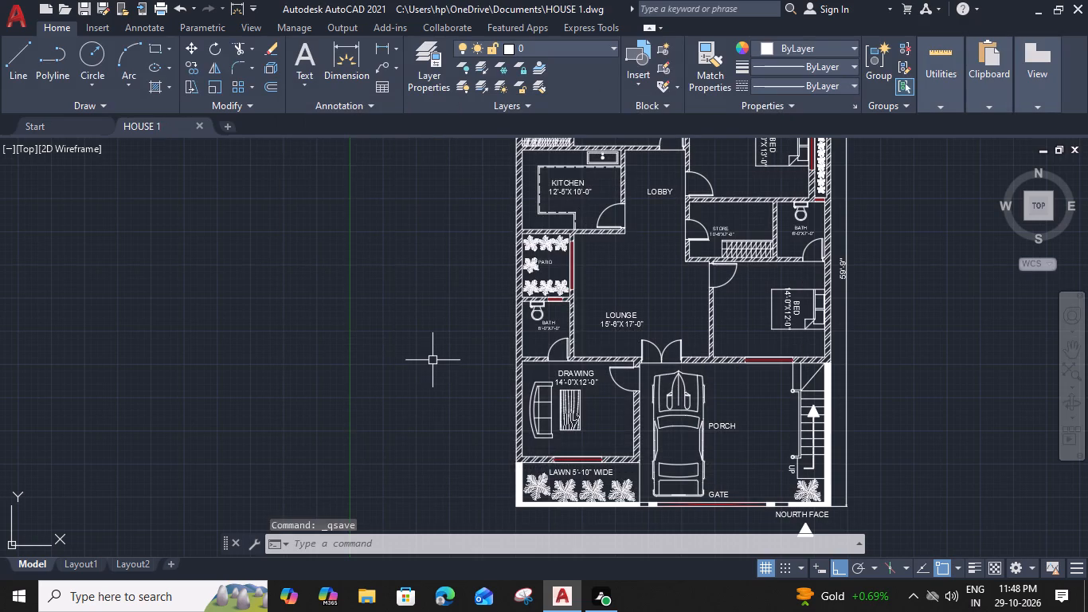
Plot the whole titled plan to a PDF file with AutoCAD PDF (High Quality Print).pc3, centred, using a window around it as the plot area.
{"action": "type", "text": "PLOT"}
{"action": "key", "text": "Return"}
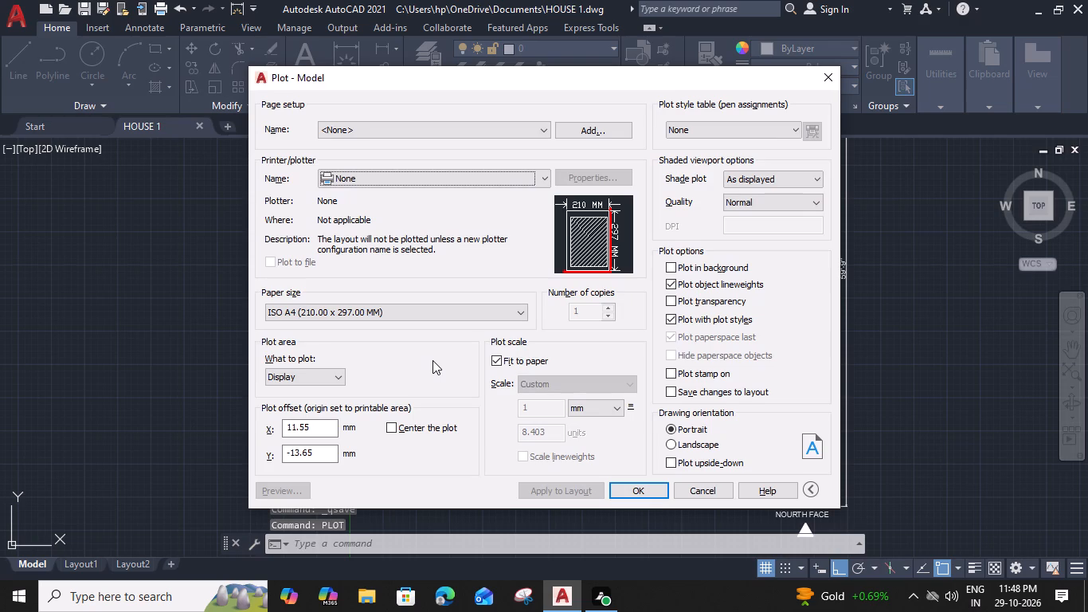
{"action": "left_click", "coordinate": [541, 182]}
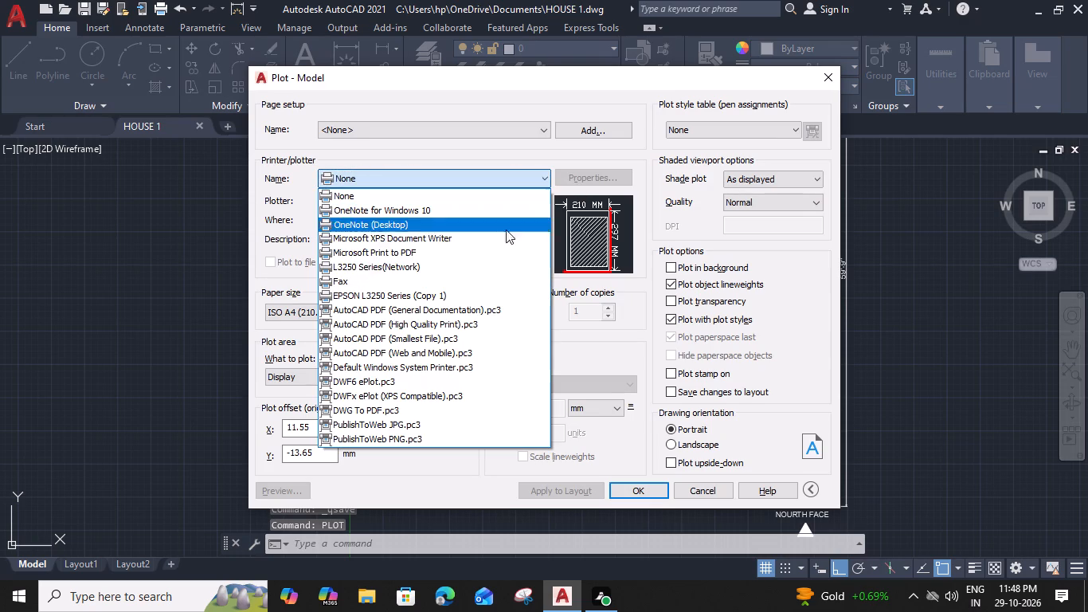
{"action": "left_click", "coordinate": [495, 329]}
{"action": "left_click", "coordinate": [393, 427]}
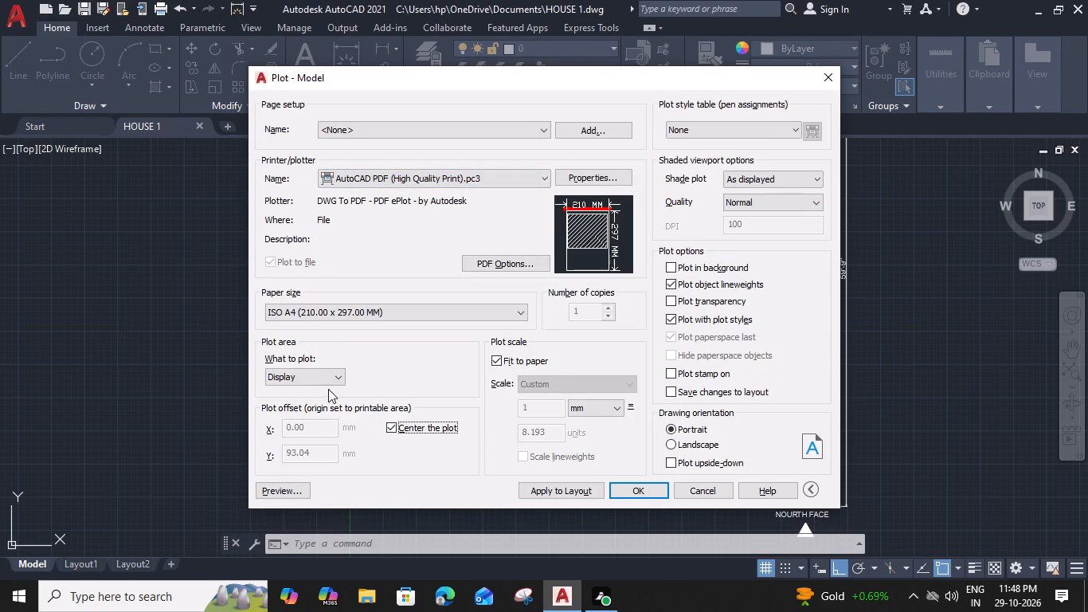
{"action": "left_click", "coordinate": [339, 378]}
{"action": "left_click", "coordinate": [335, 426]}
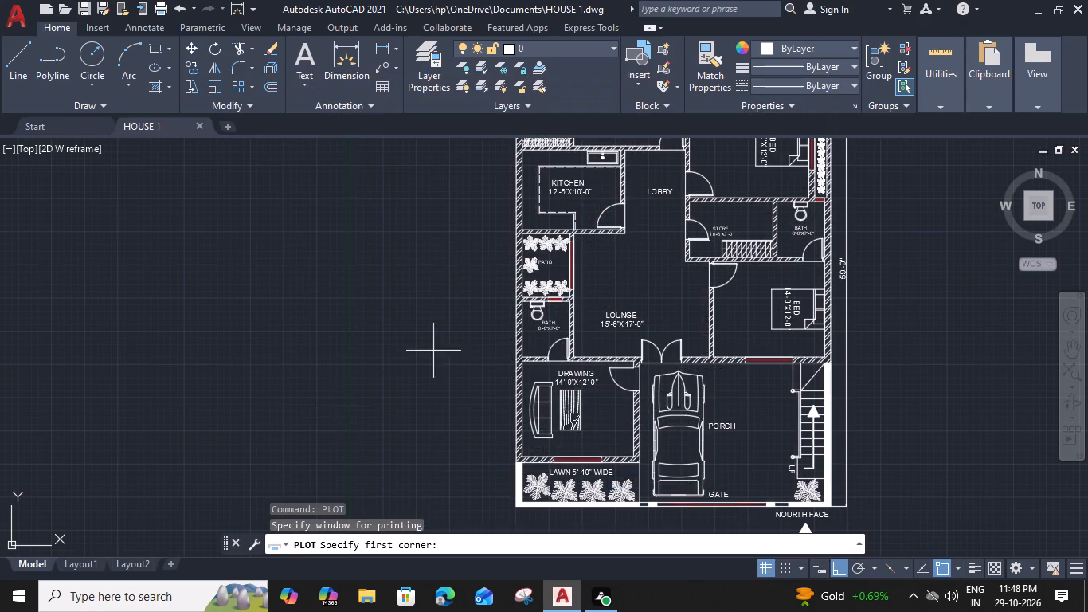
{"action": "scroll", "coordinate": [436, 347], "scroll_direction": "down", "scroll_amount": 2}
{"action": "left_click", "coordinate": [452, 193]}
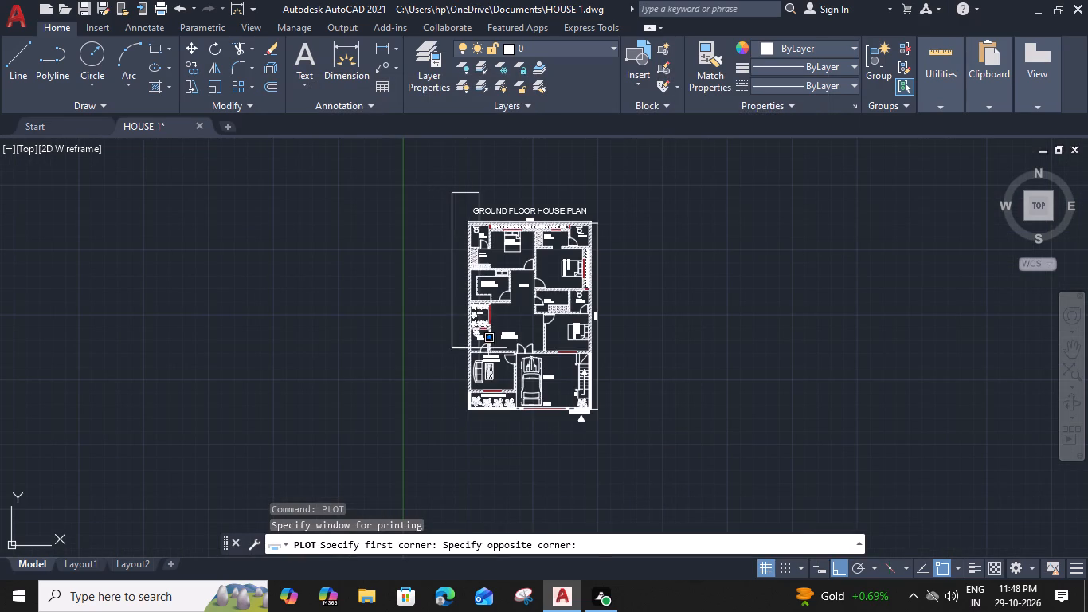
{"action": "left_click", "coordinate": [605, 428]}
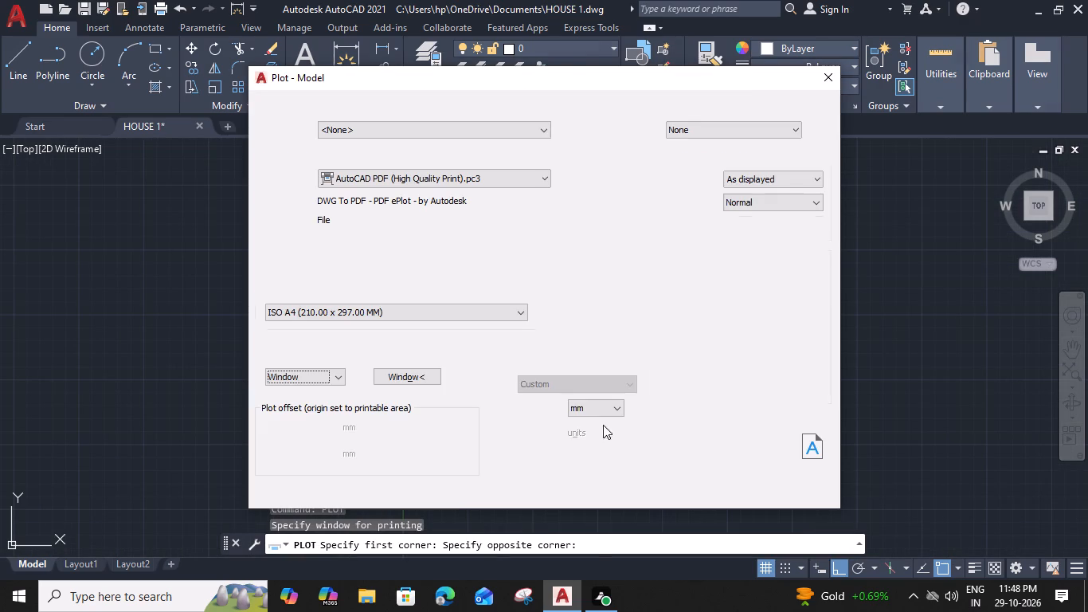
{"action": "left_click", "coordinate": [624, 489]}
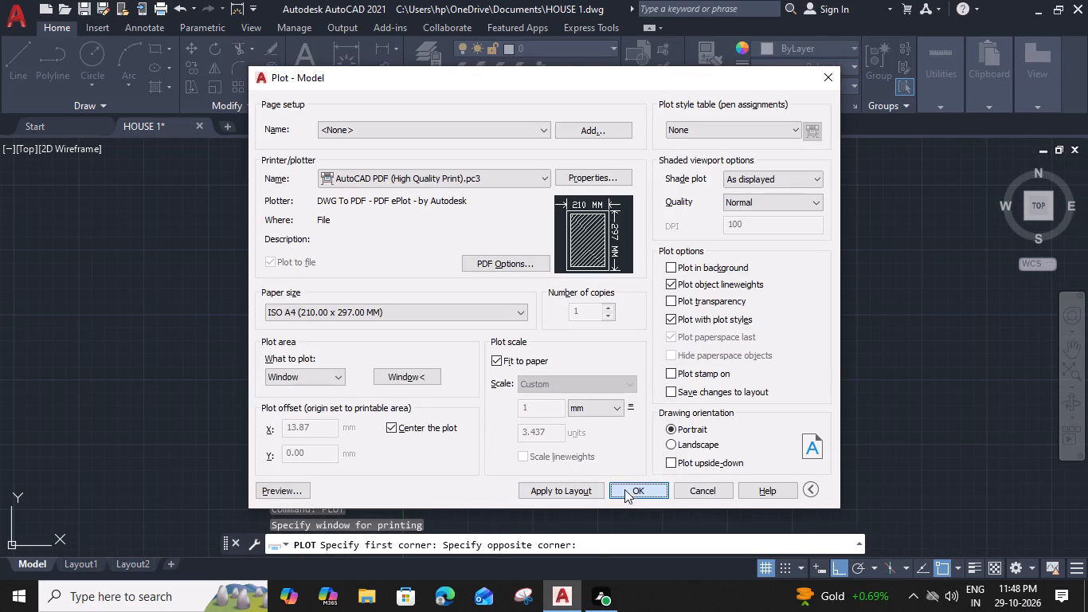
{"action": "left_click", "coordinate": [761, 444]}
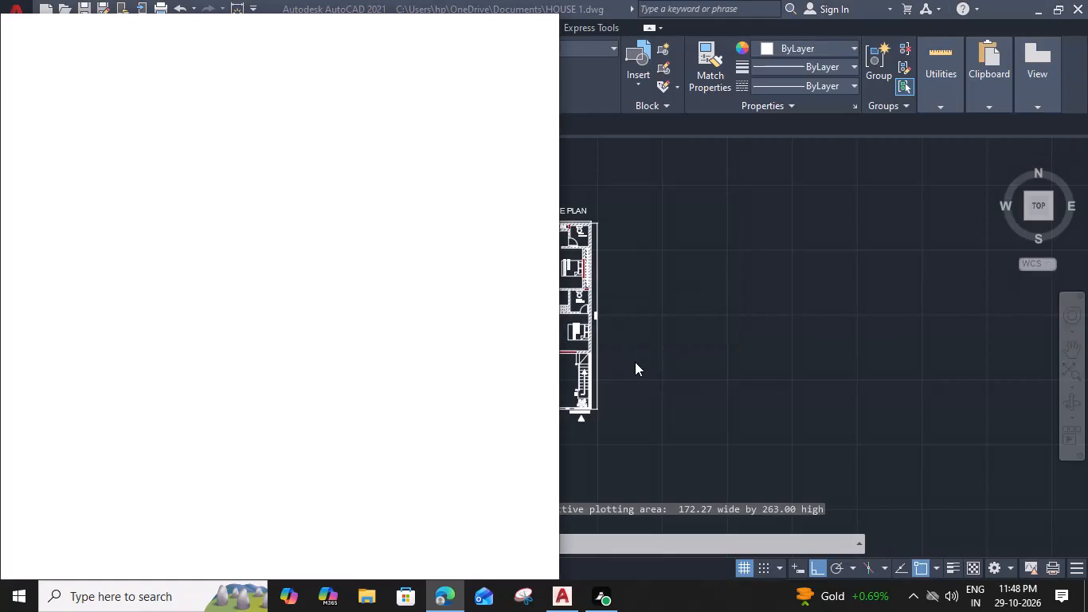
Close the browser window showing the plotted PDF and return to the drawing.
{"action": "left_click", "coordinate": [531, 22]}
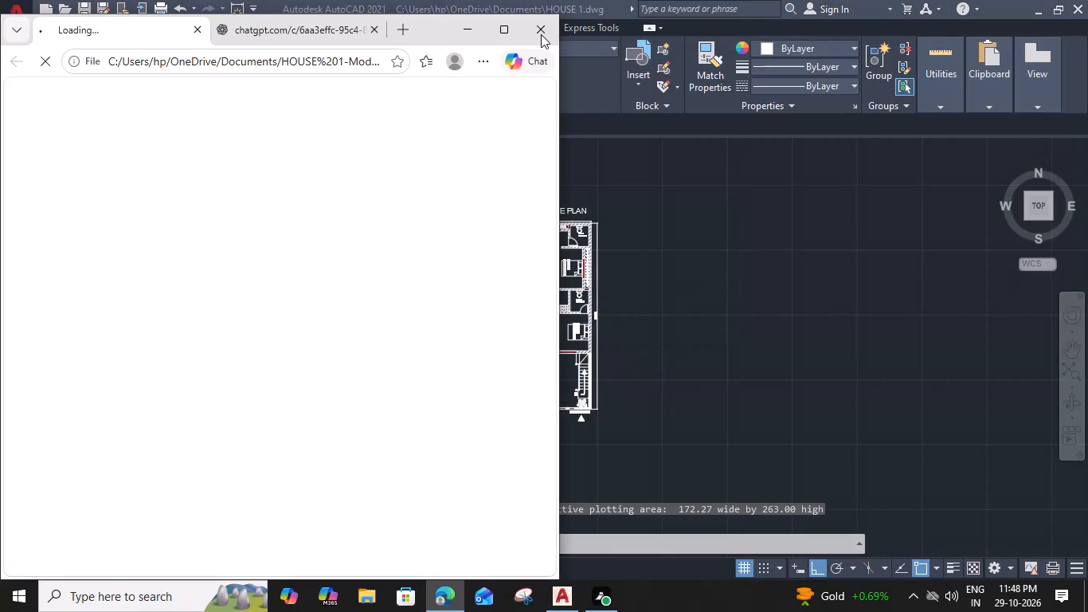
{"action": "left_click", "coordinate": [1028, 13]}
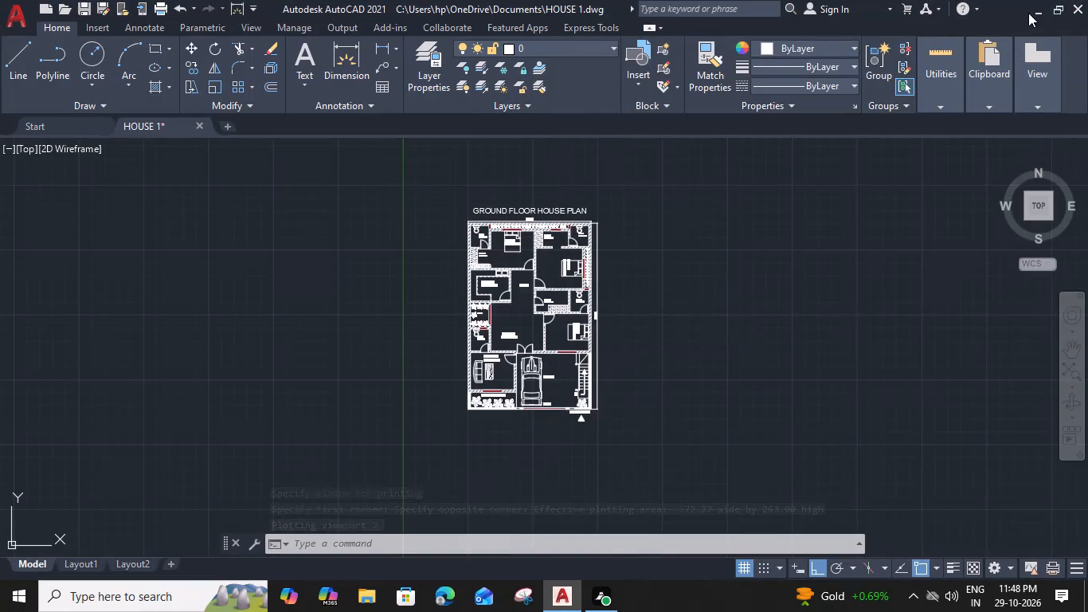